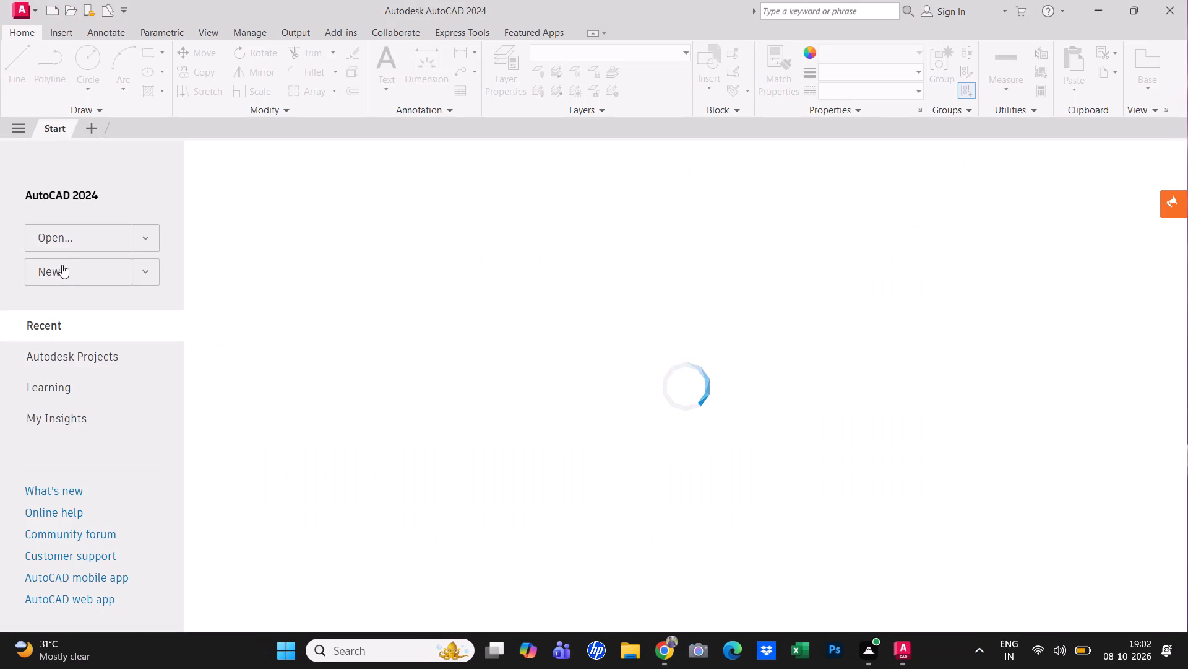
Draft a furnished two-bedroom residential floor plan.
Create a new blank drawing and turn off the grid display.
click(62, 265)
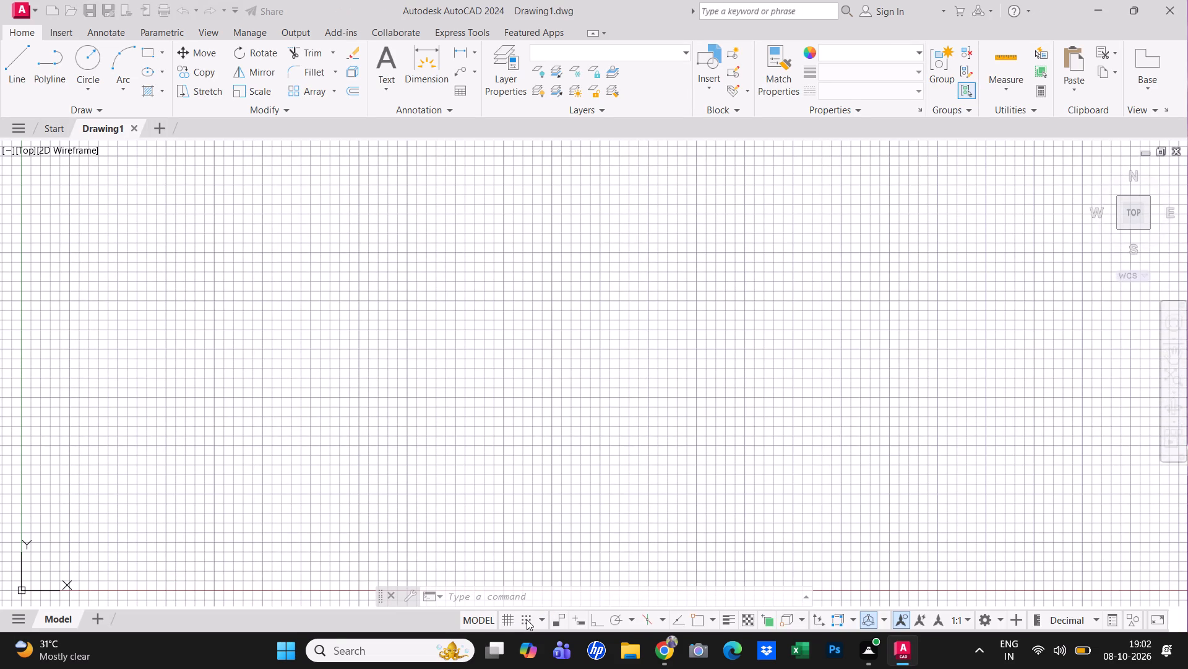
click(514, 619)
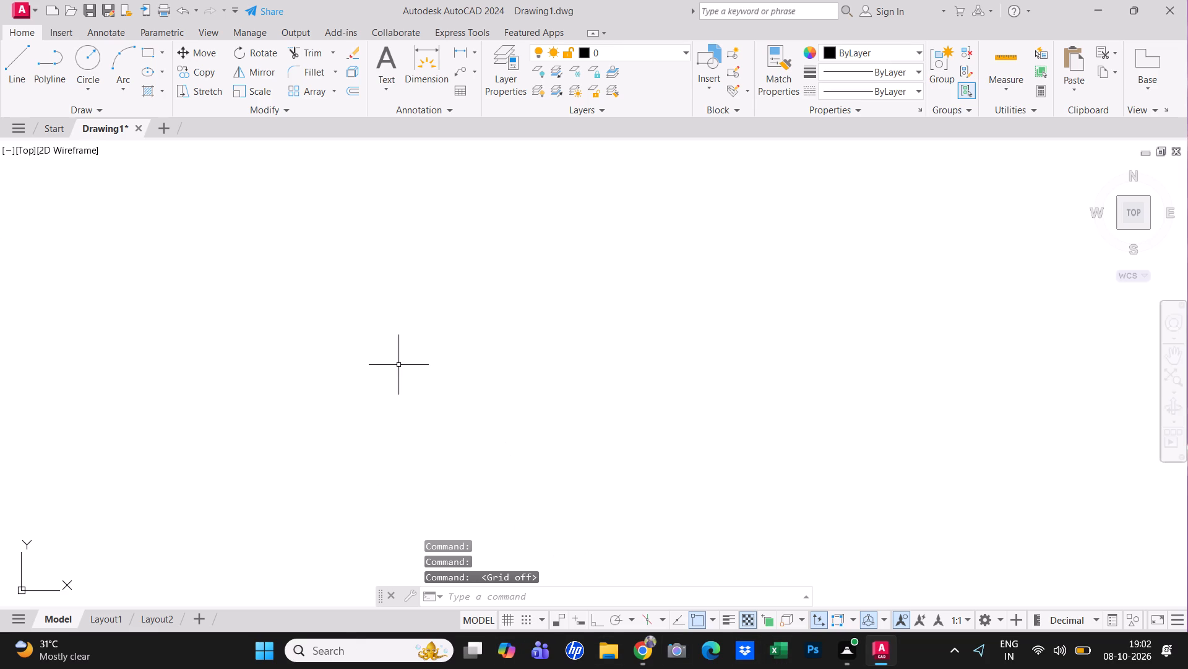
Turn on Ortho mode and try to draw a 26' horizontal line in the empty drawing area.
click(11, 74)
click(400, 468)
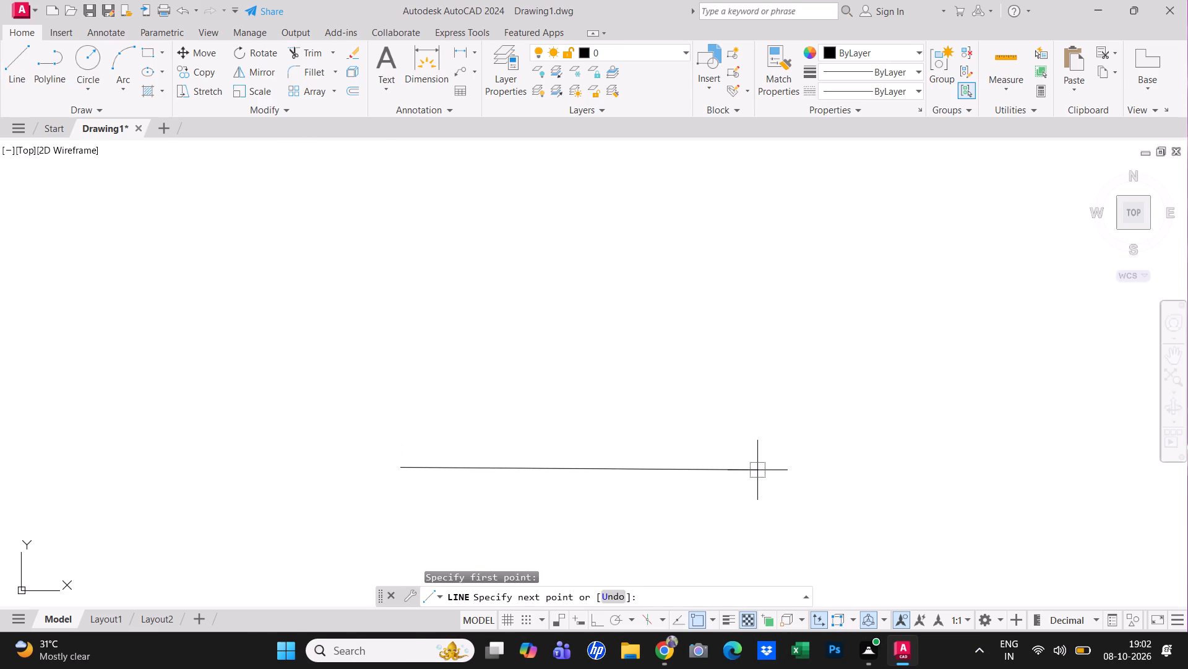
key(F8)
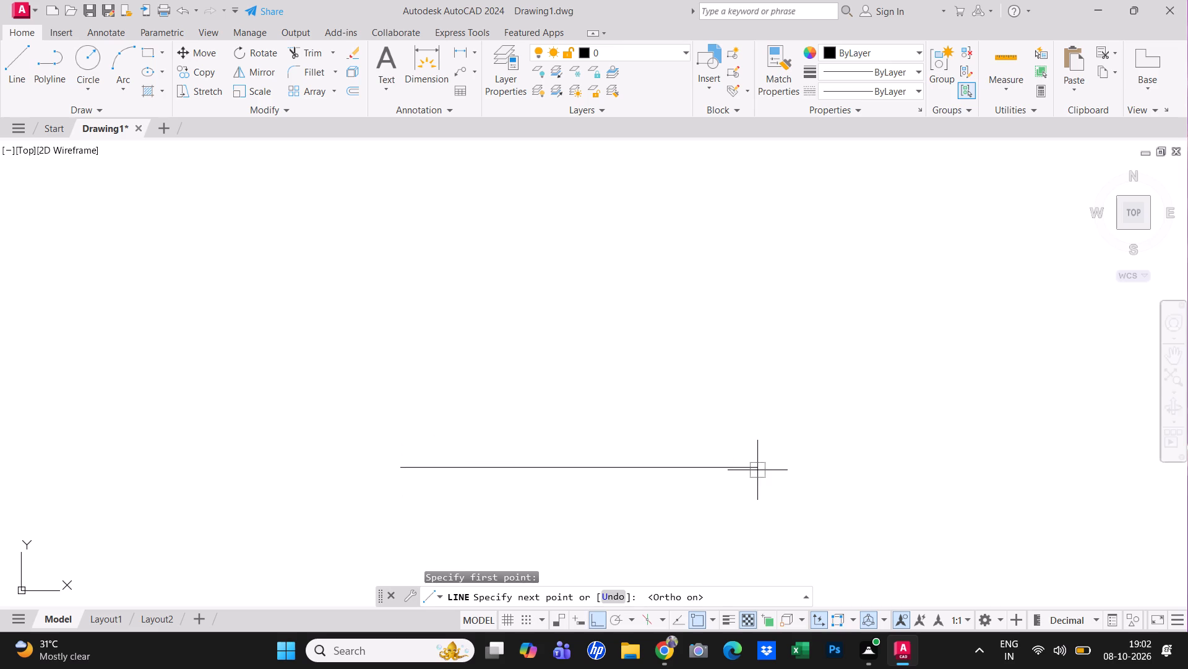
text(26')
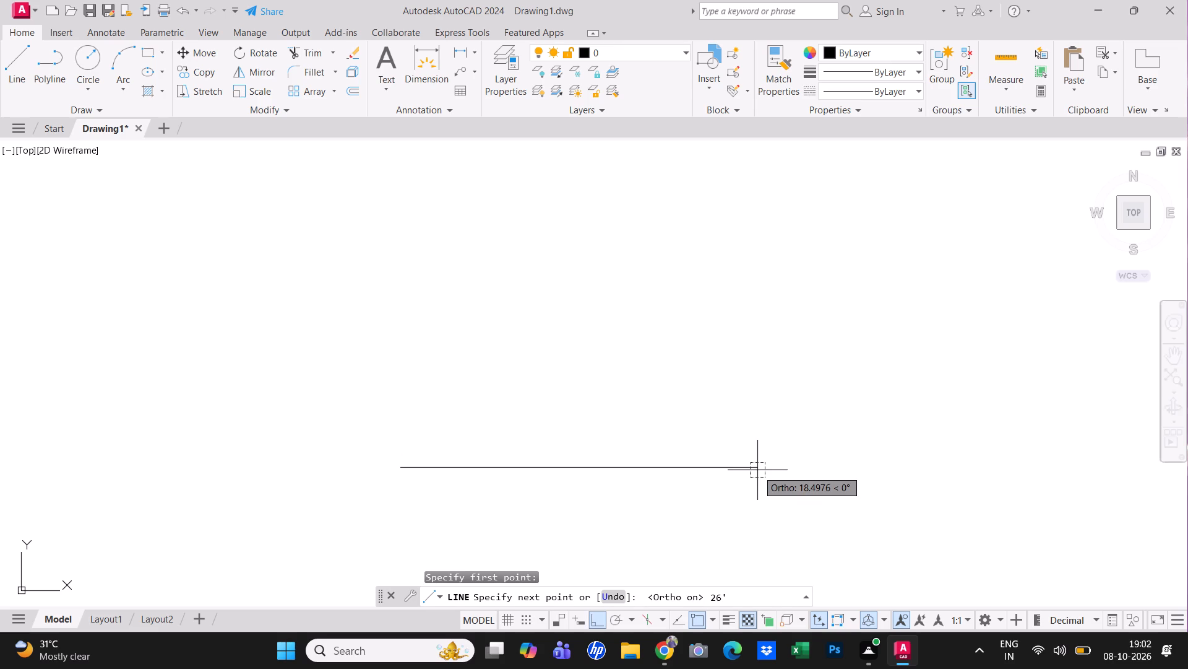
key(Return)
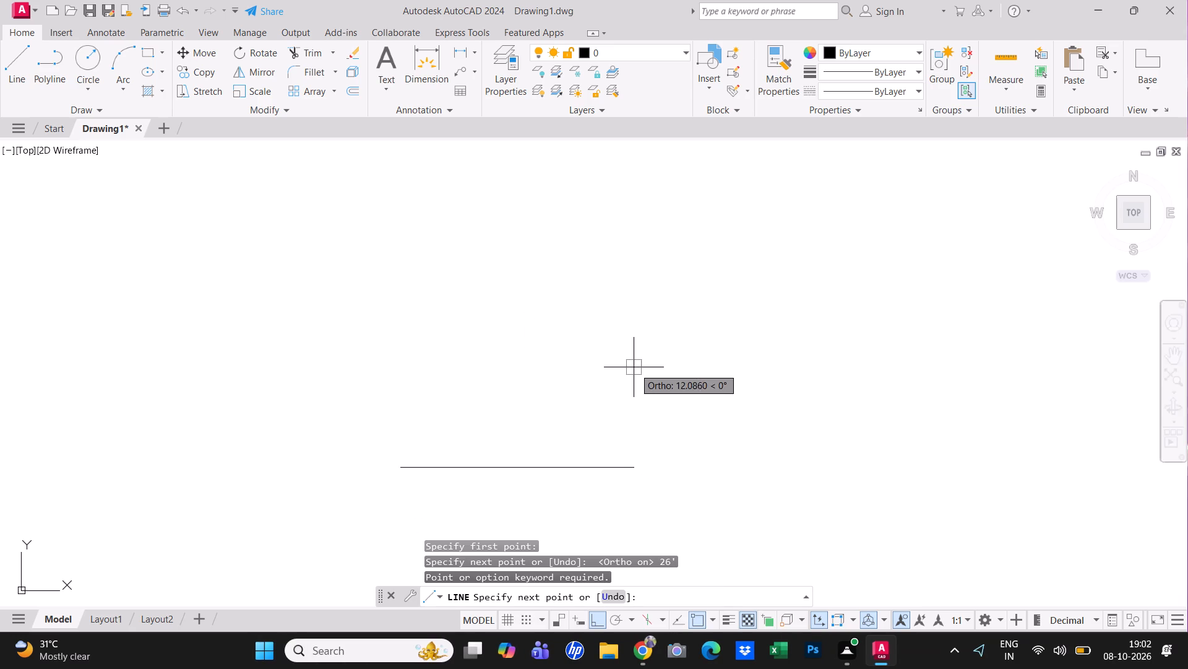
key(Escape)
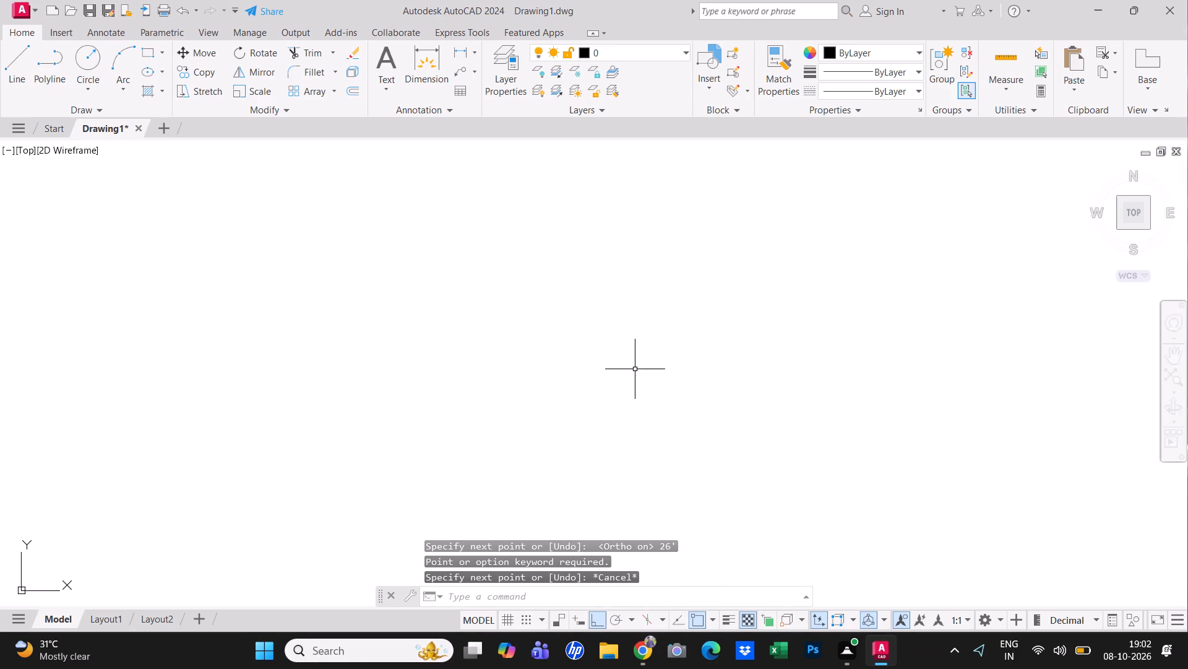
key(ctrl+a)
key(Delete)
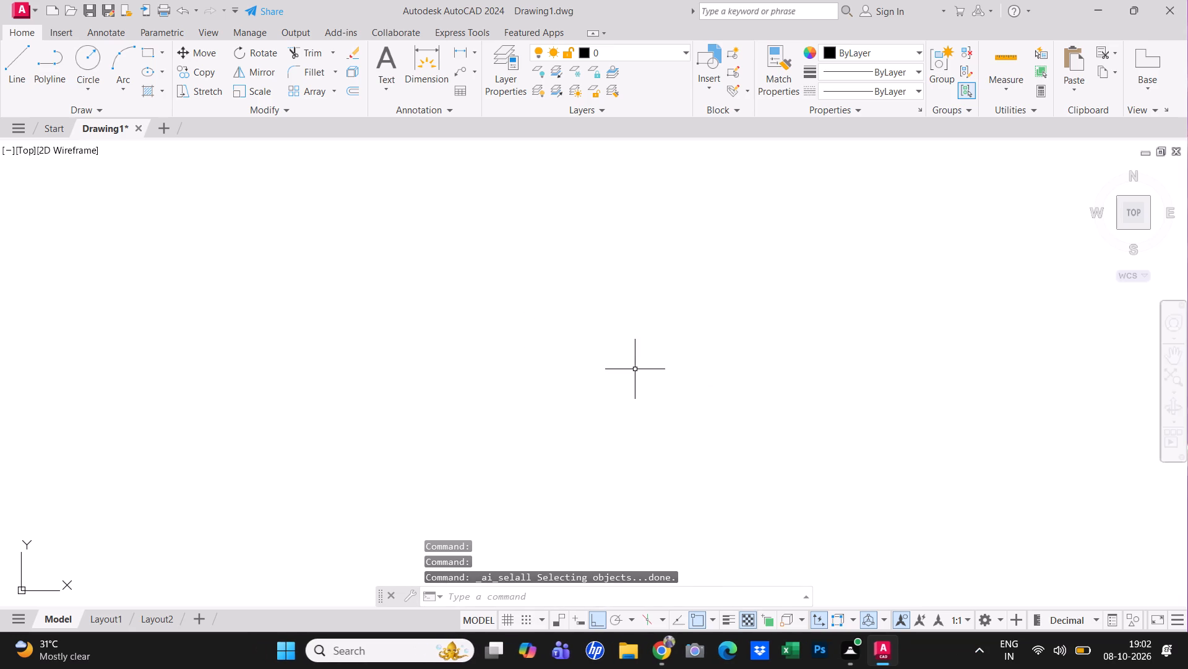
key(Escape)
key(Escape)
Set the drawing units' length type to Engineering with a precision of 0'-0".
text(un)
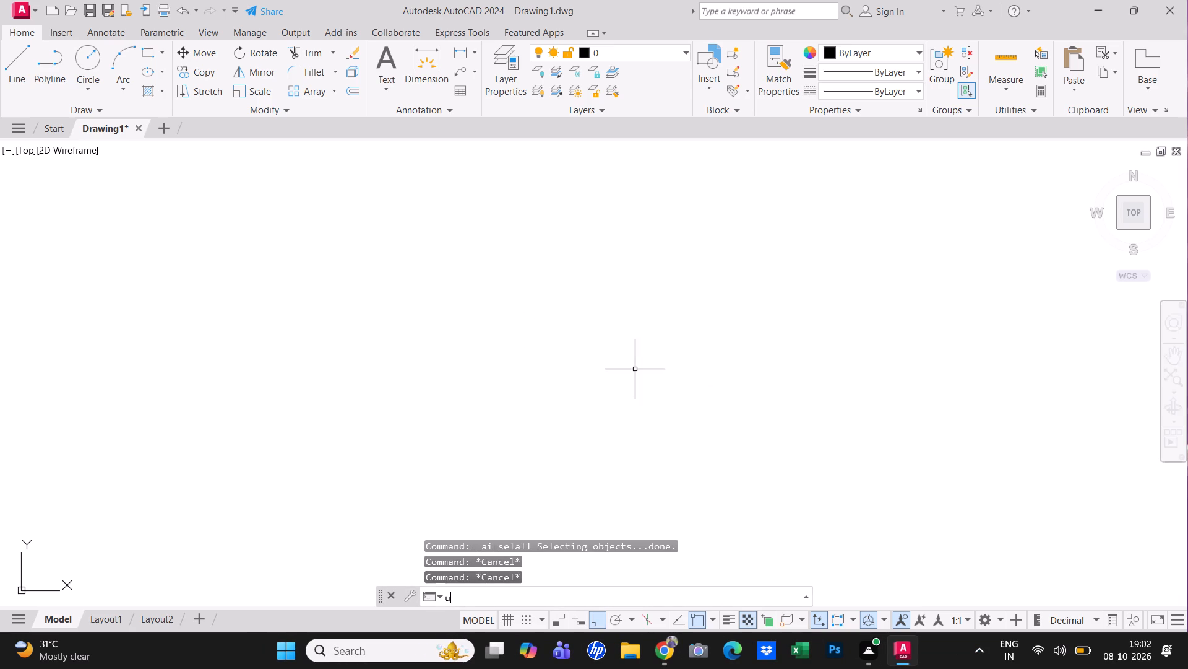
key(Return)
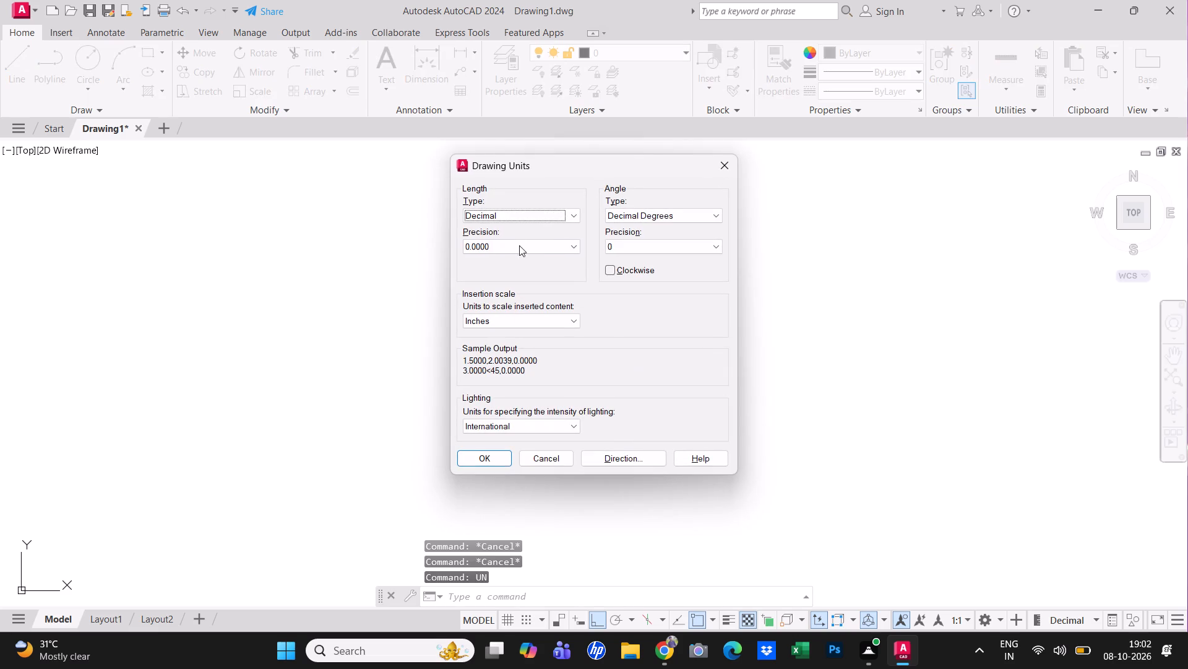
click(532, 218)
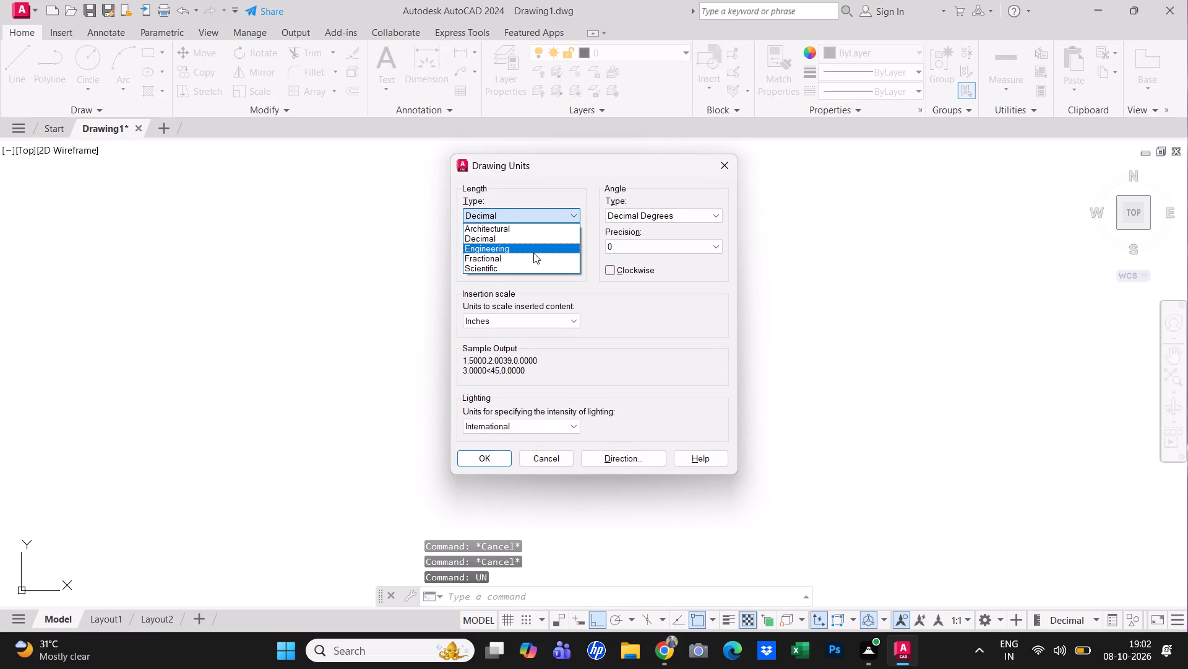
click(533, 253)
click(533, 253)
click(533, 256)
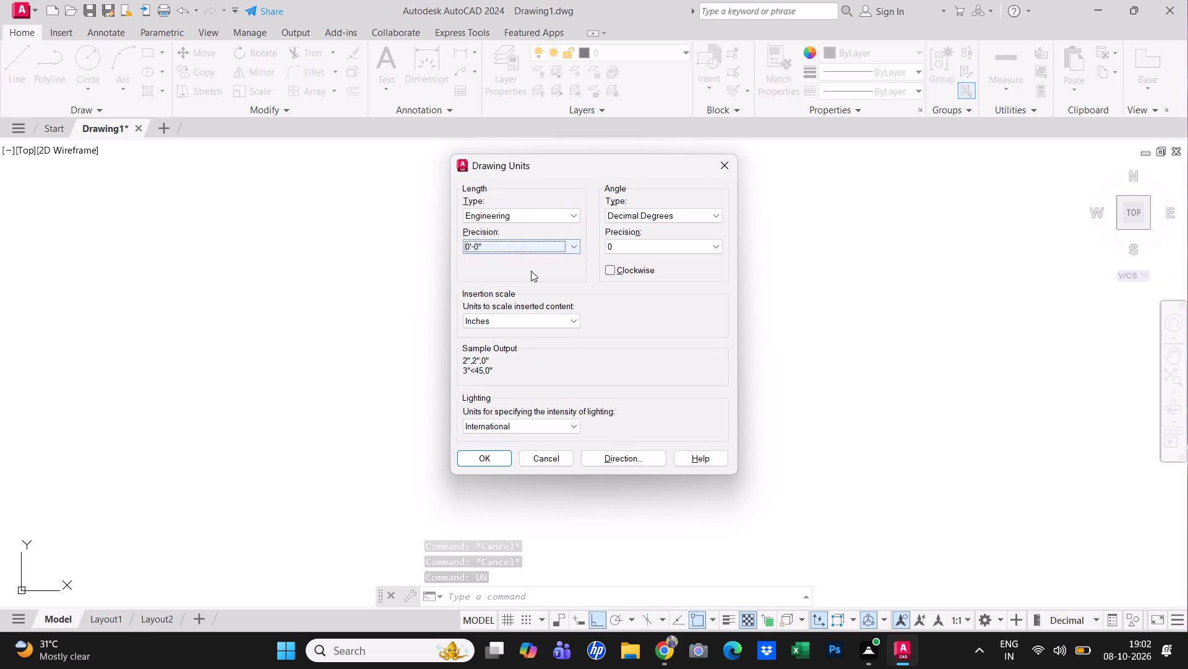
click(497, 460)
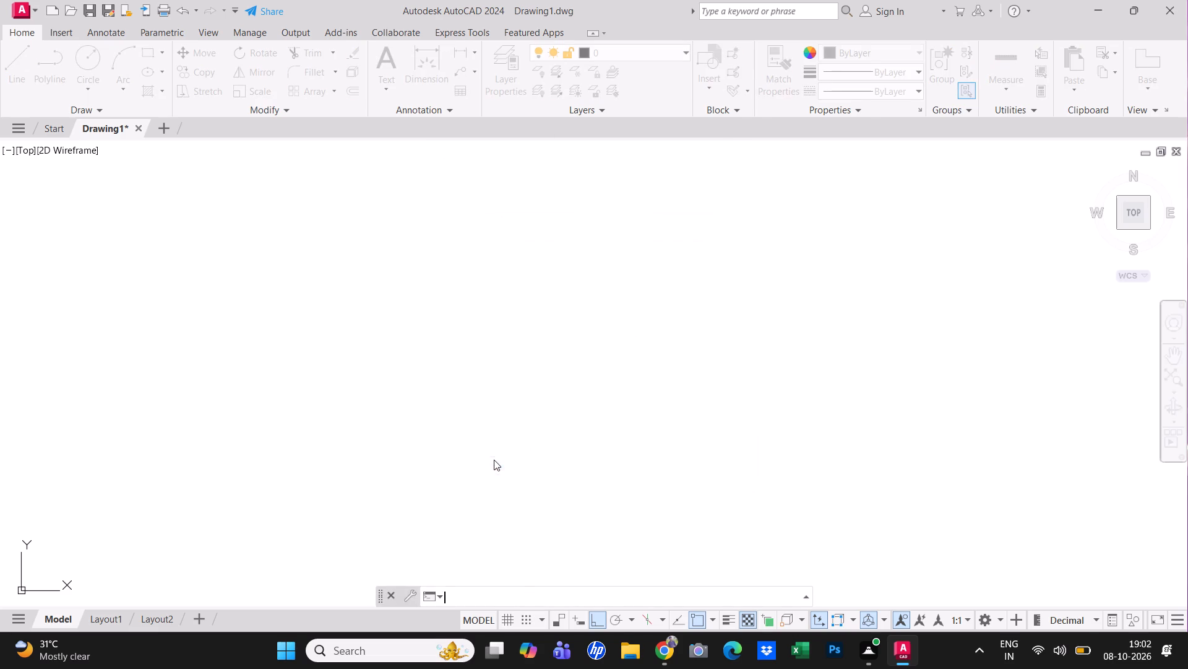
Draw a 26' horizontal line in the positive X direction.
click(11, 63)
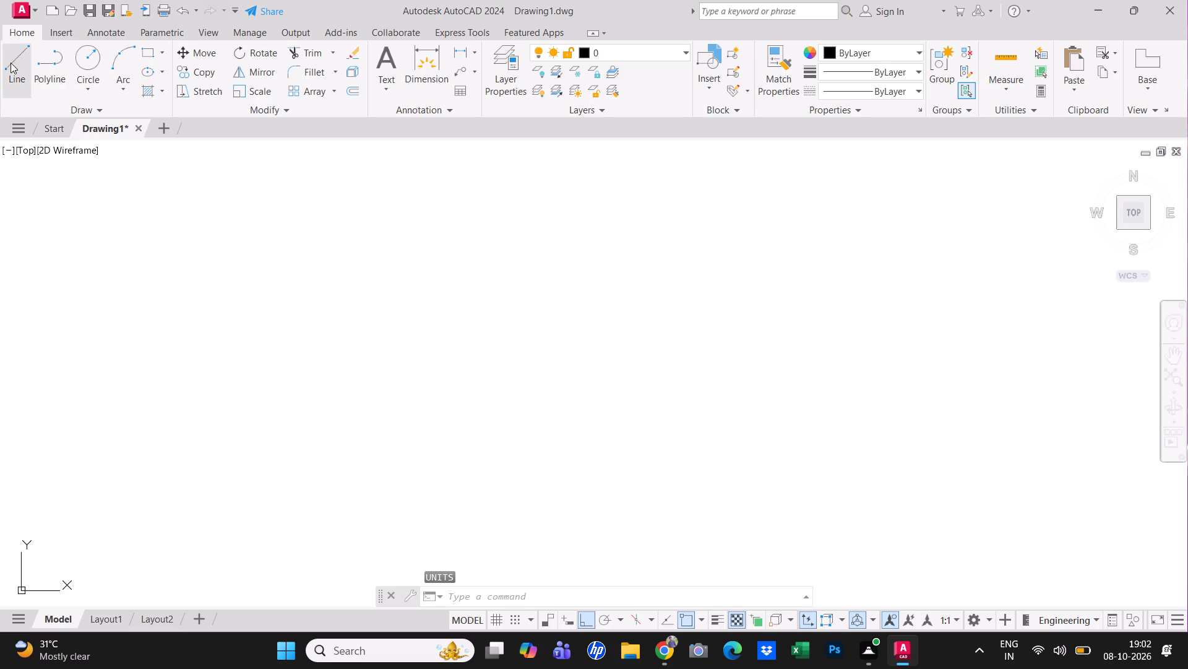
drag(217, 443, 229, 443)
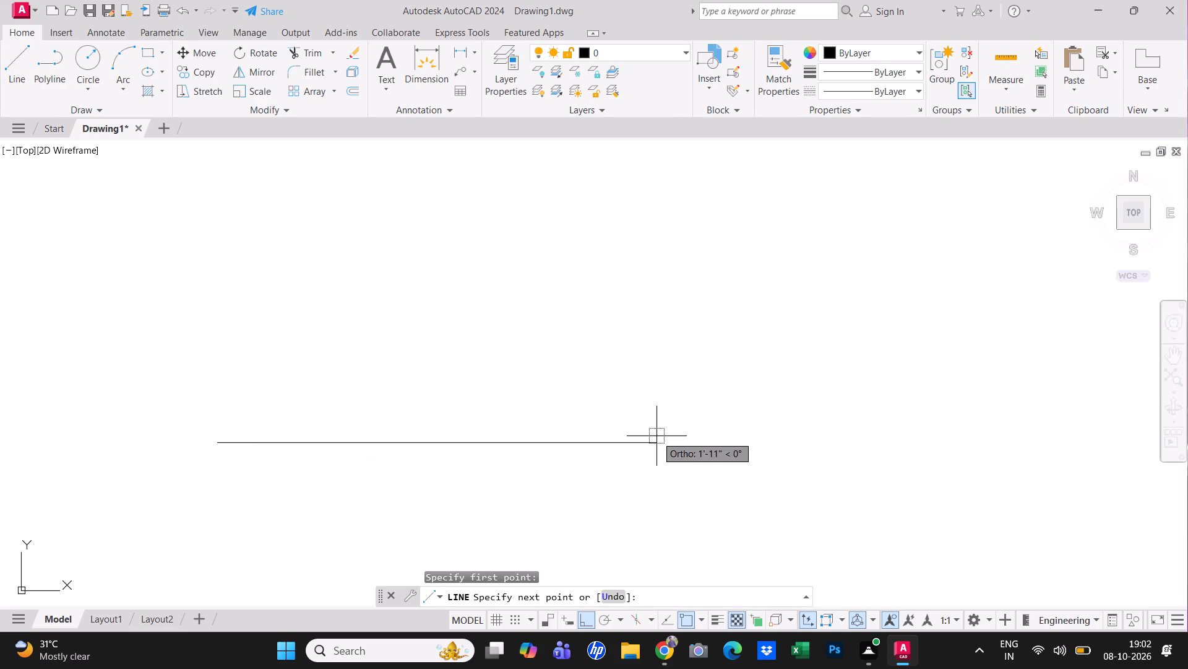
text(26')
key(Return)
right_drag(656, 427, 668, 436)
click(694, 448)
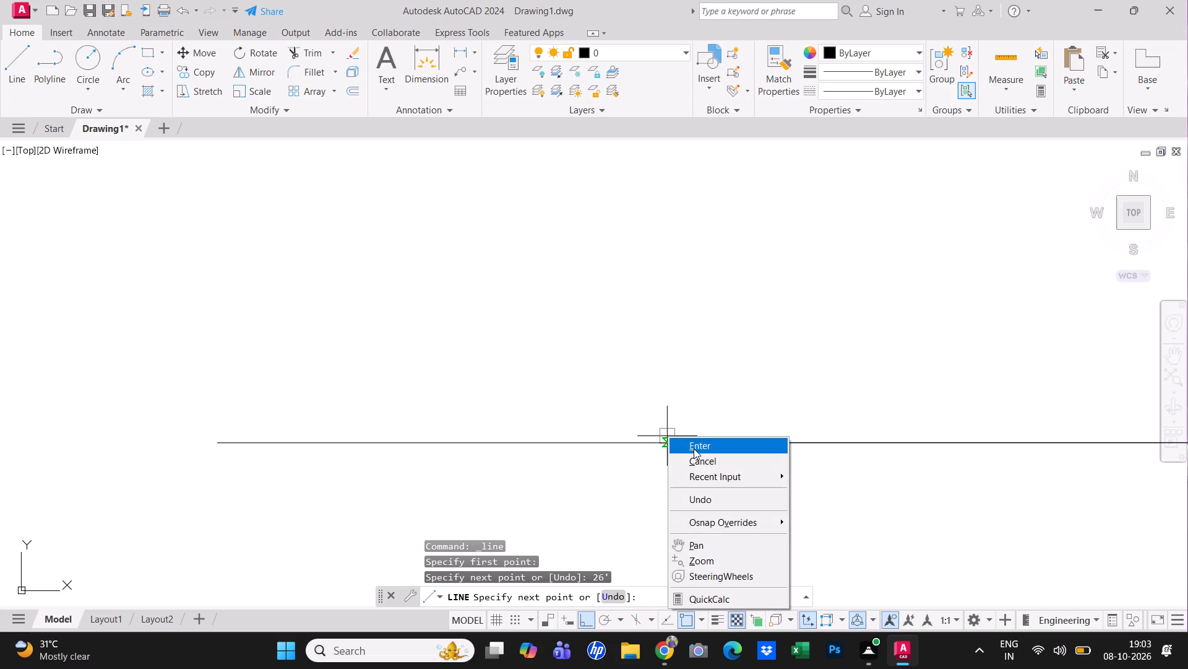
Move the 26' line by its midpoint horizontally in the positive X direction, away from the origin.
scroll(536, 367, down, 3)
middle_drag(483, 376, 71, 391)
scroll(97, 418, down, 1)
scroll(202, 331, up, 1)
scroll(202, 331, down, 2)
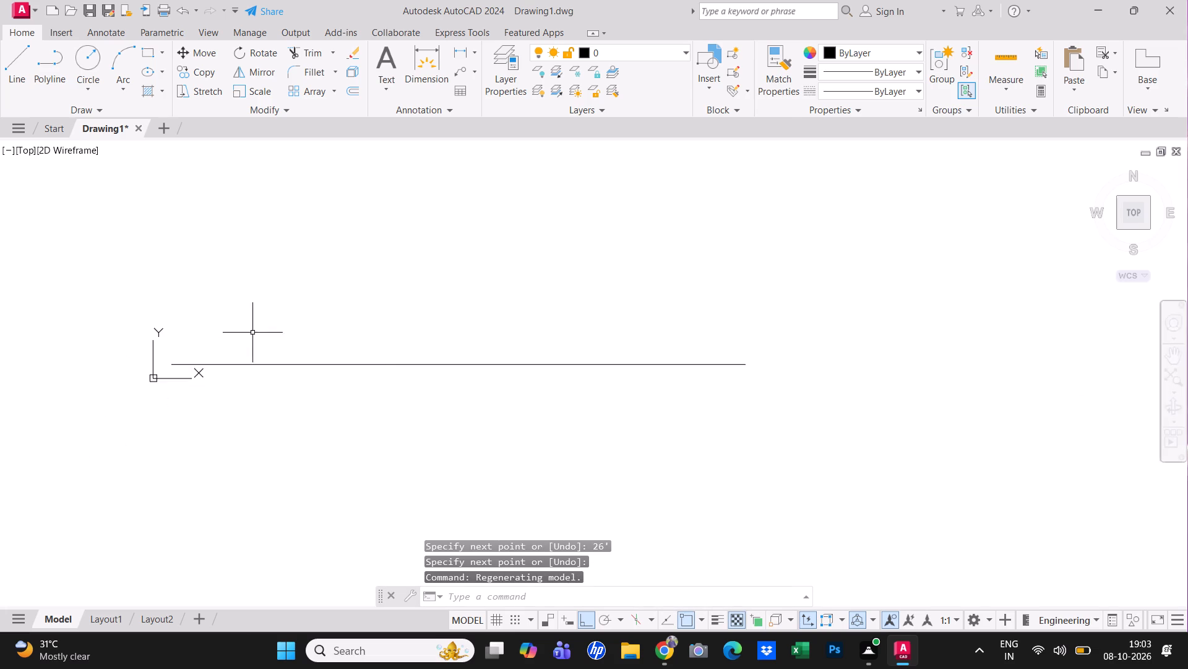
scroll(392, 329, down, 3)
middle_drag(392, 336, 416, 621)
middle_click(321, 444)
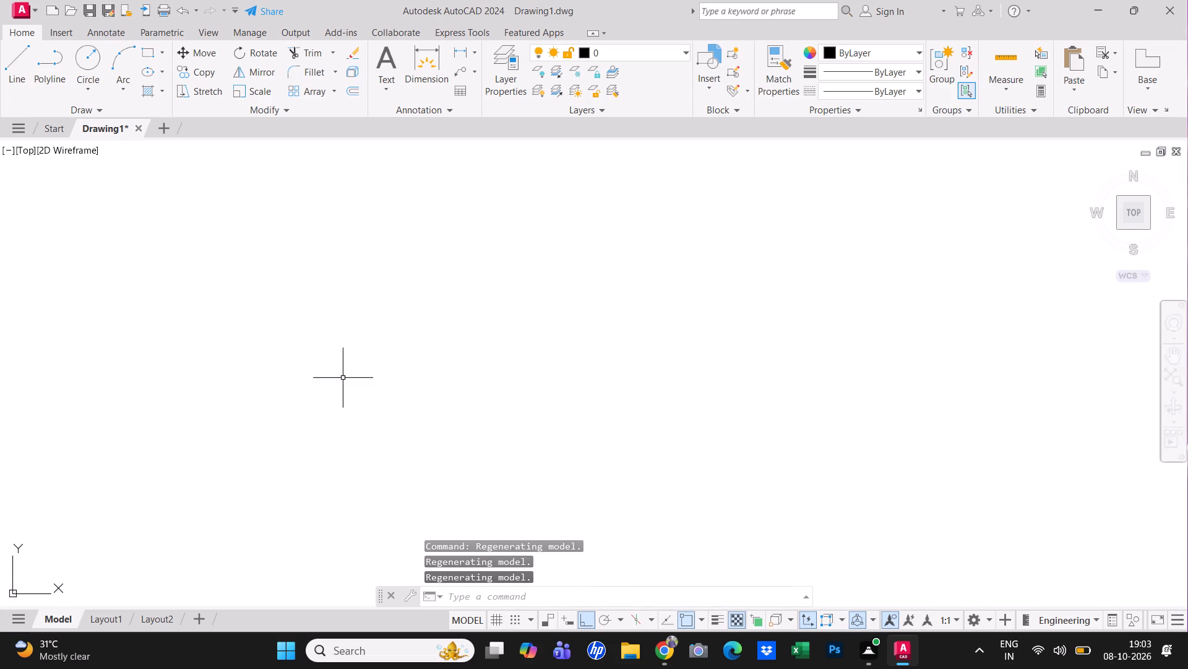
scroll(345, 358, down, 1)
middle_drag(340, 345, 338, 330)
scroll(366, 516, up, 4)
middle_drag(353, 442, 327, 534)
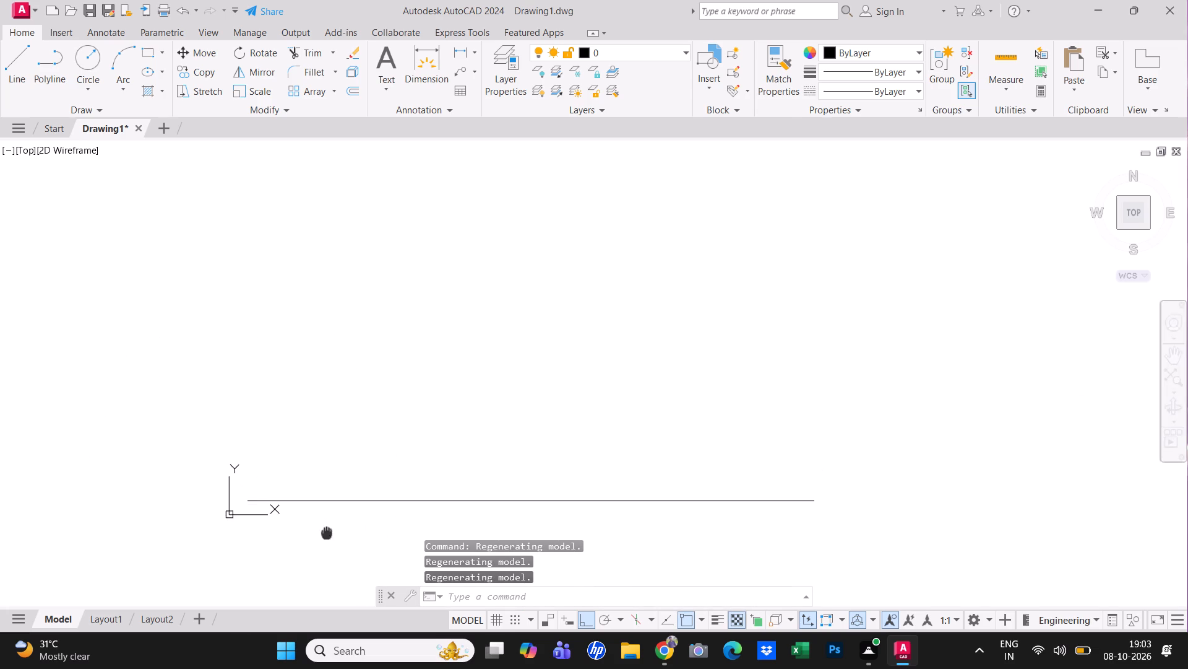
middle_drag(327, 534, 321, 523)
click(332, 494)
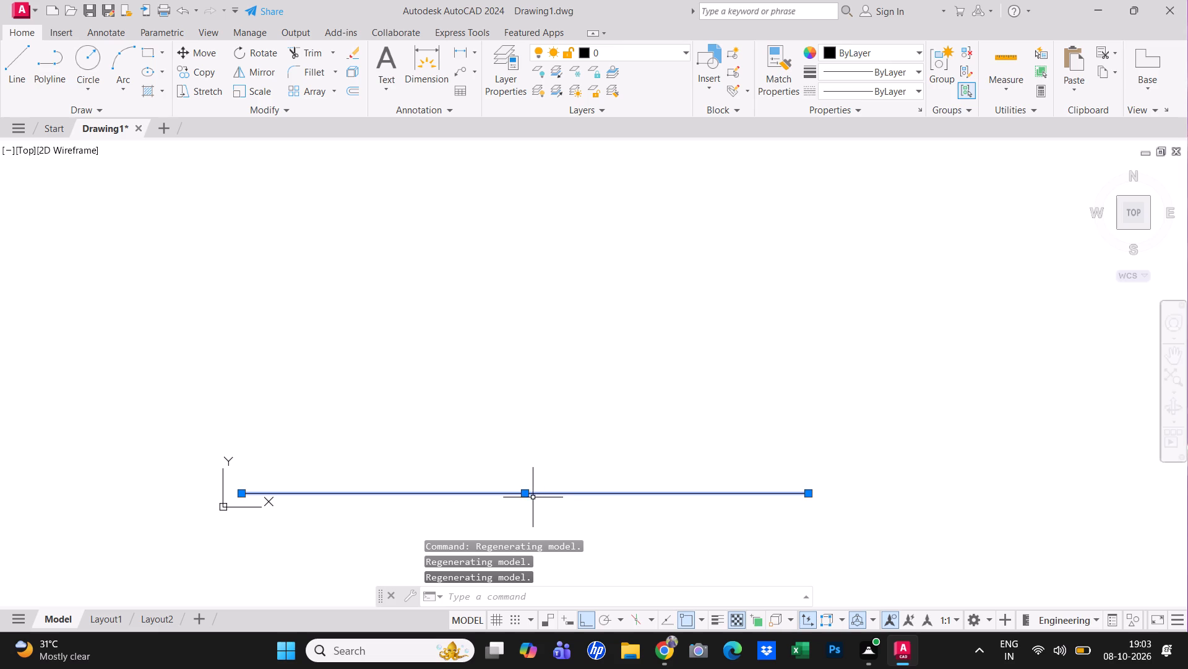
click(527, 496)
click(661, 492)
Complete a closed rectangle from the line's far end with segments 50' upward, 26' back in negative X and 50' downward.
right_click(621, 461)
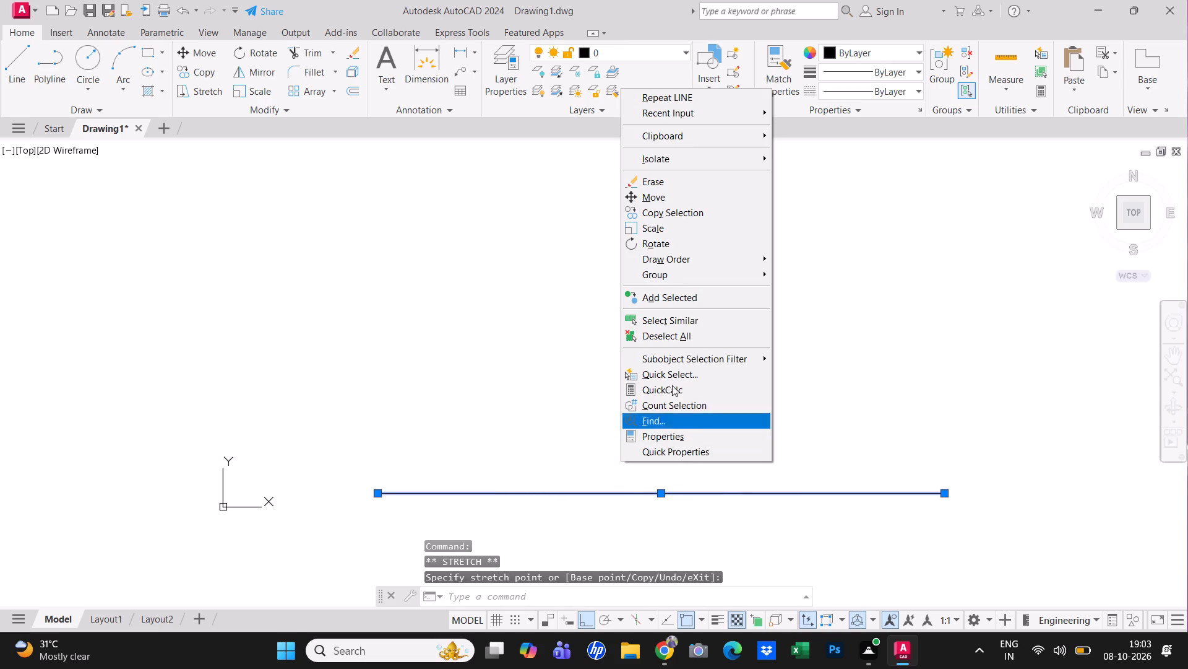
click(710, 98)
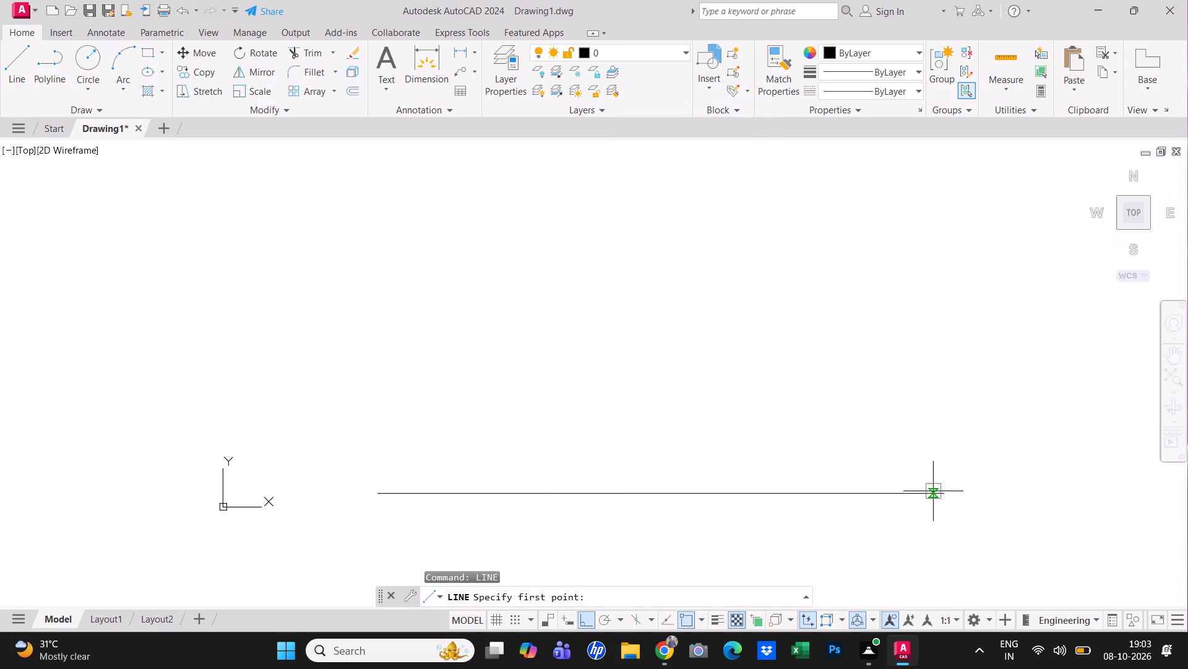
drag(945, 491, 946, 483)
middle_drag(931, 318, 932, 411)
scroll(932, 411, down, 3)
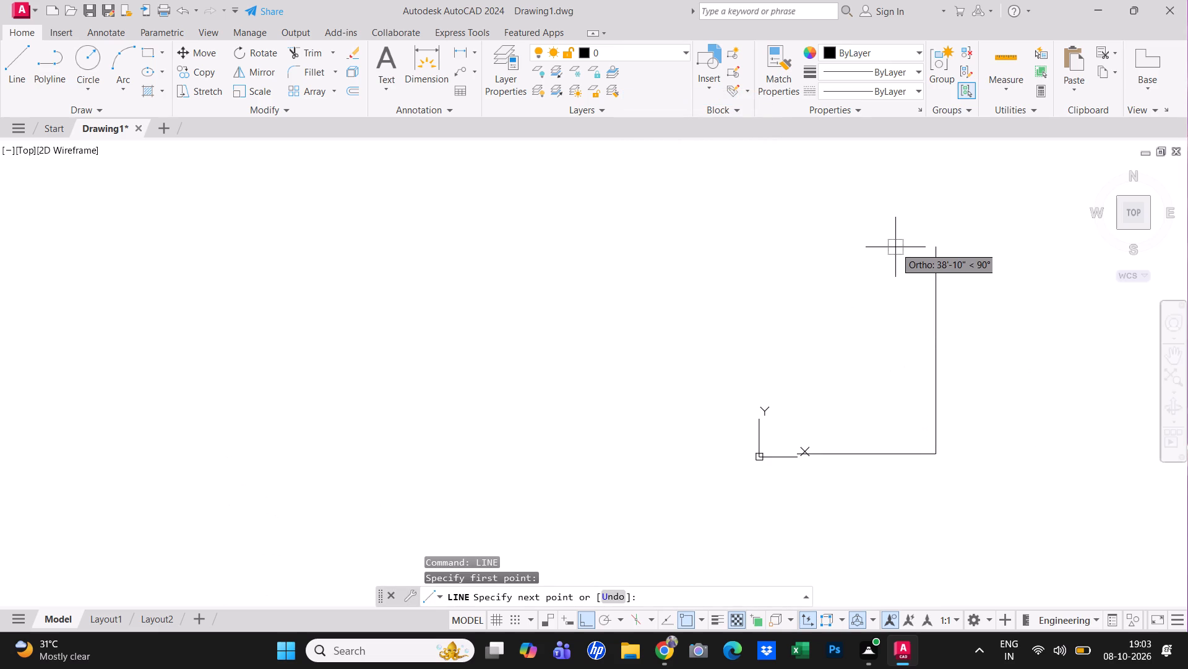
text(50')
key(Return)
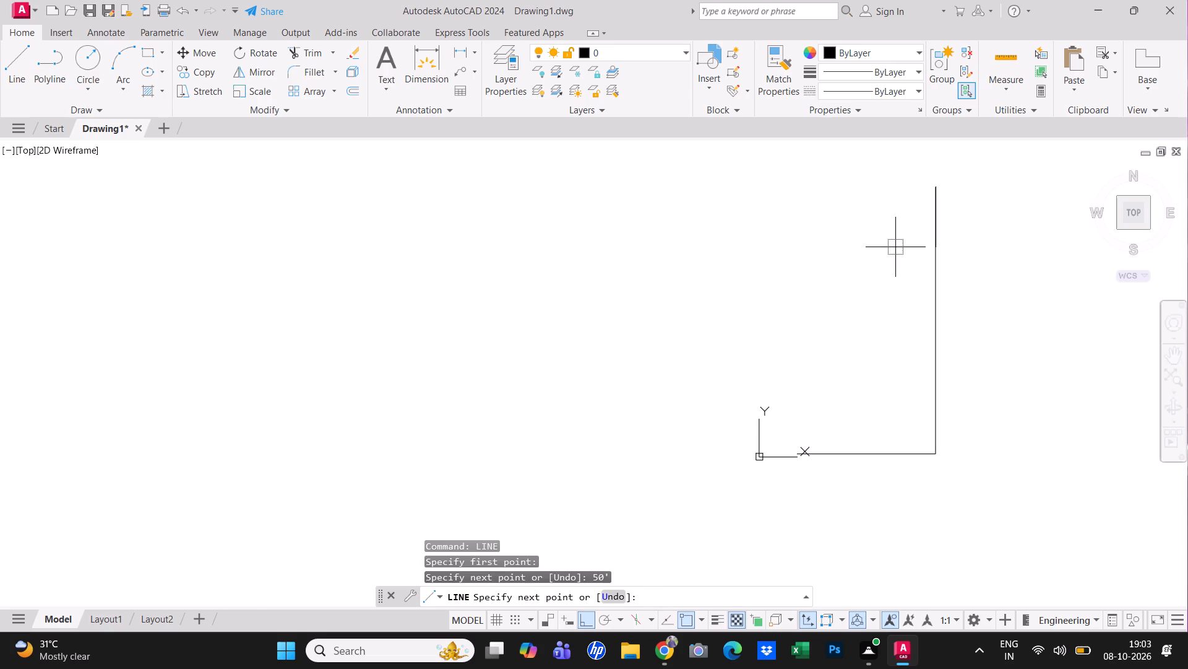
text(25)
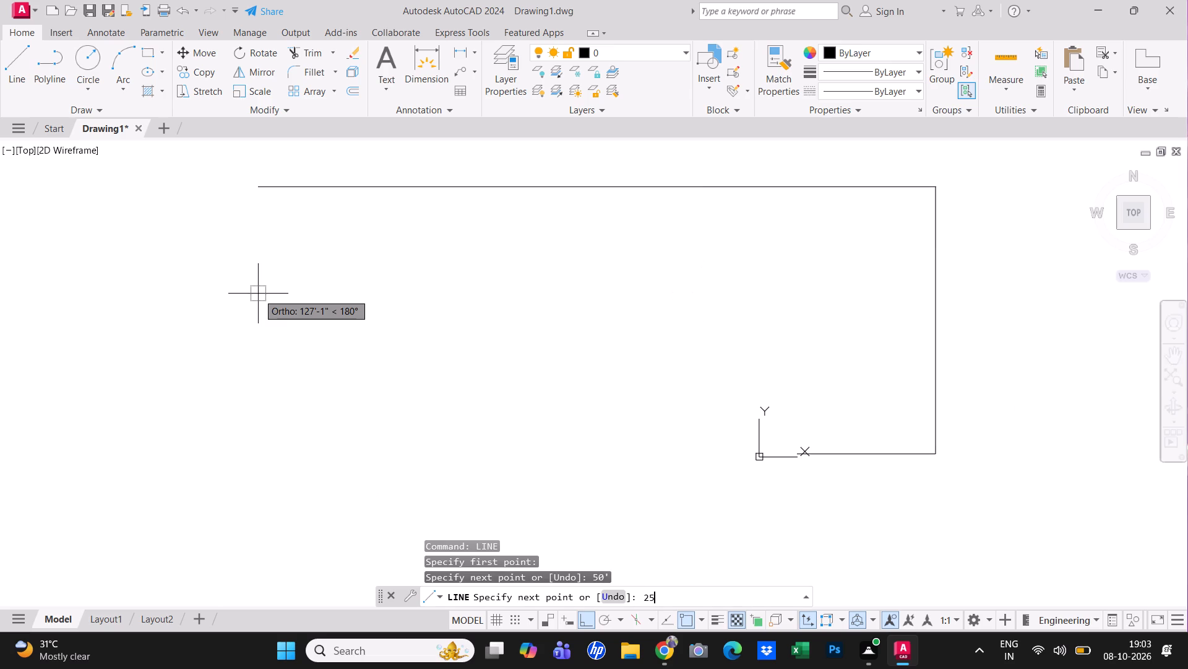
key(BackSpace)
text(6')
key(Return)
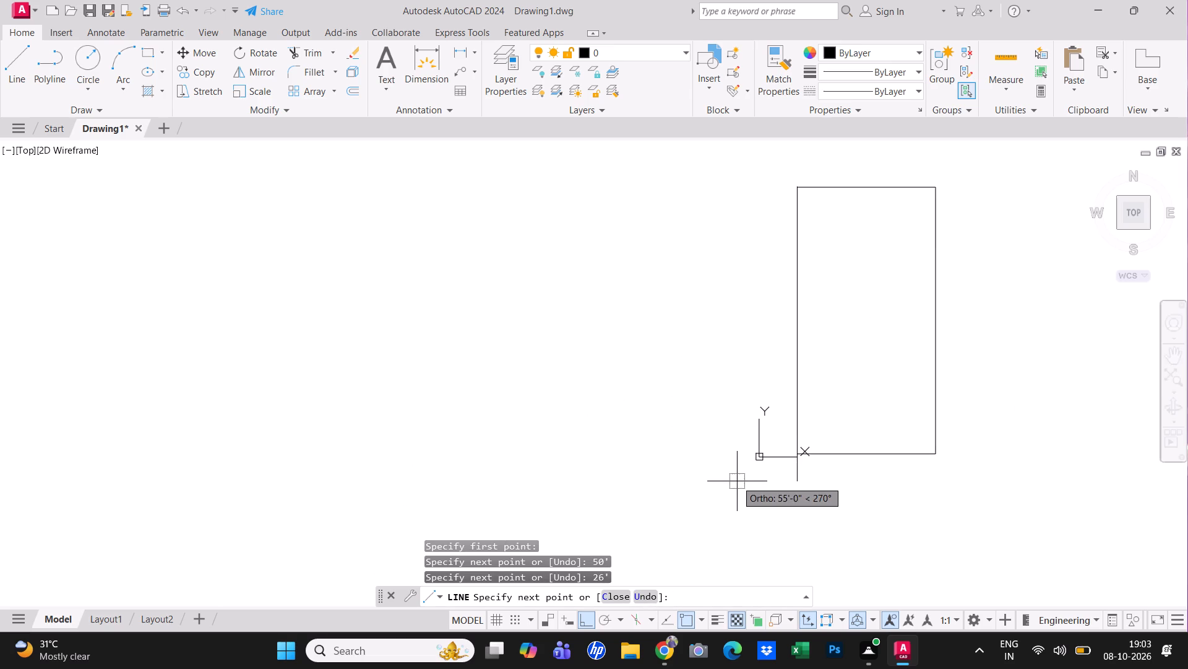
key(5)
text(0')
key(Return)
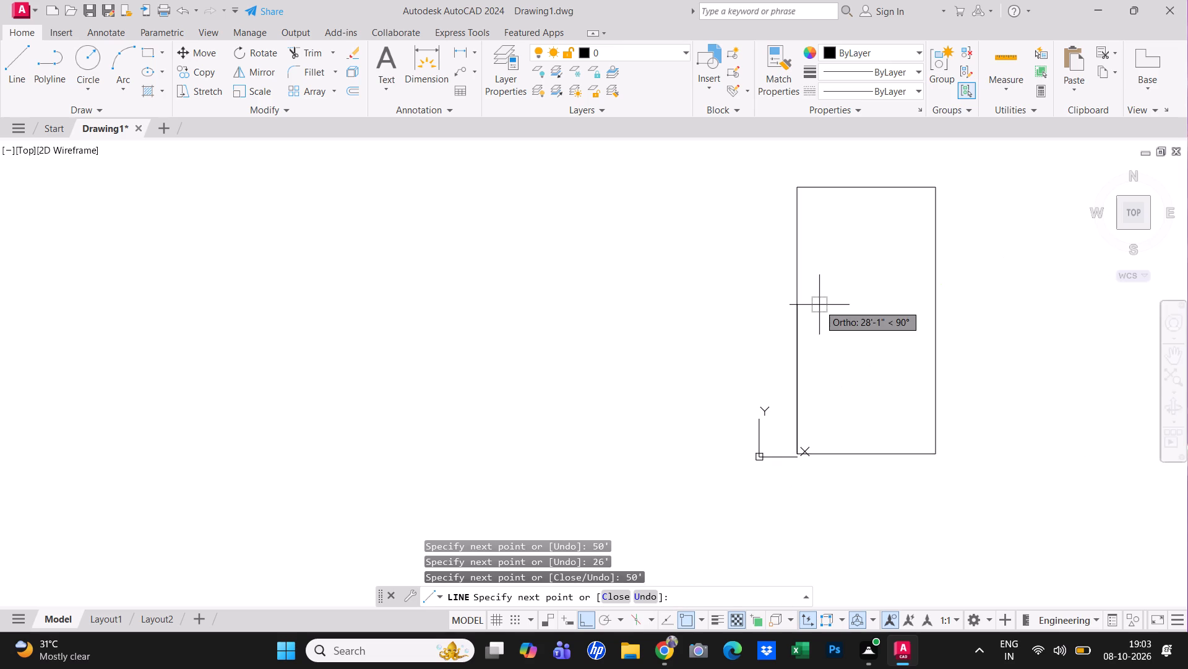
right_click(819, 305)
click(845, 312)
middle_drag(856, 312, 737, 343)
key(Escape)
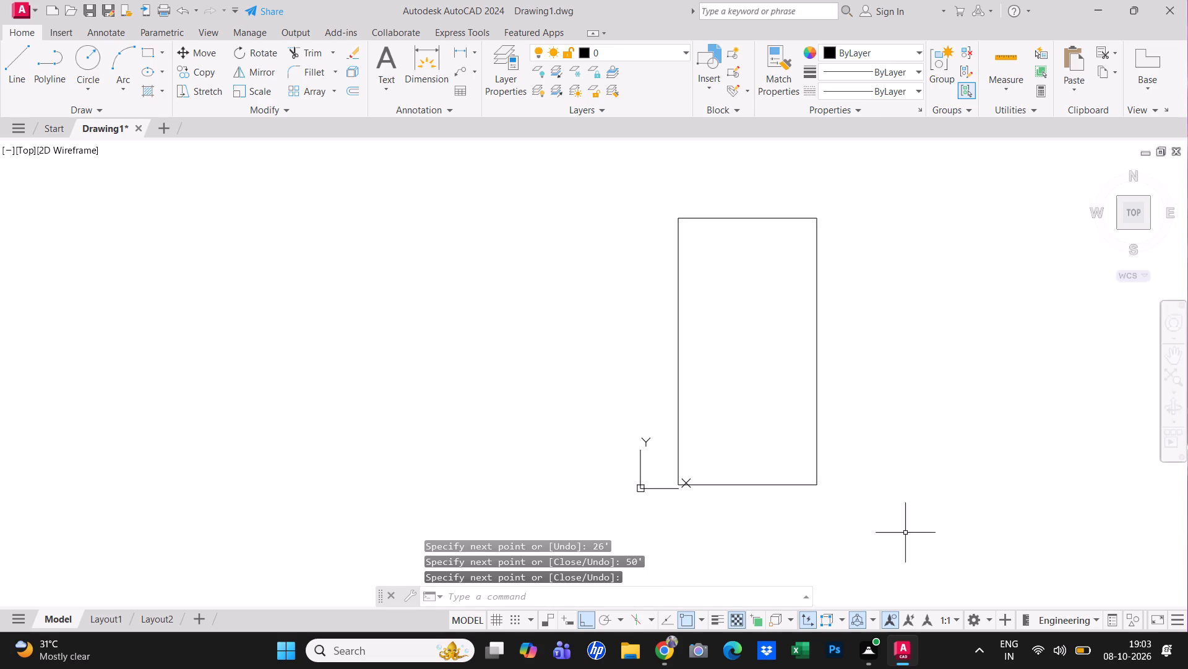
Move all four lines of the rectangle horizontally in the positive X direction, farther away from the origin.
drag(912, 536, 898, 518)
click(671, 232)
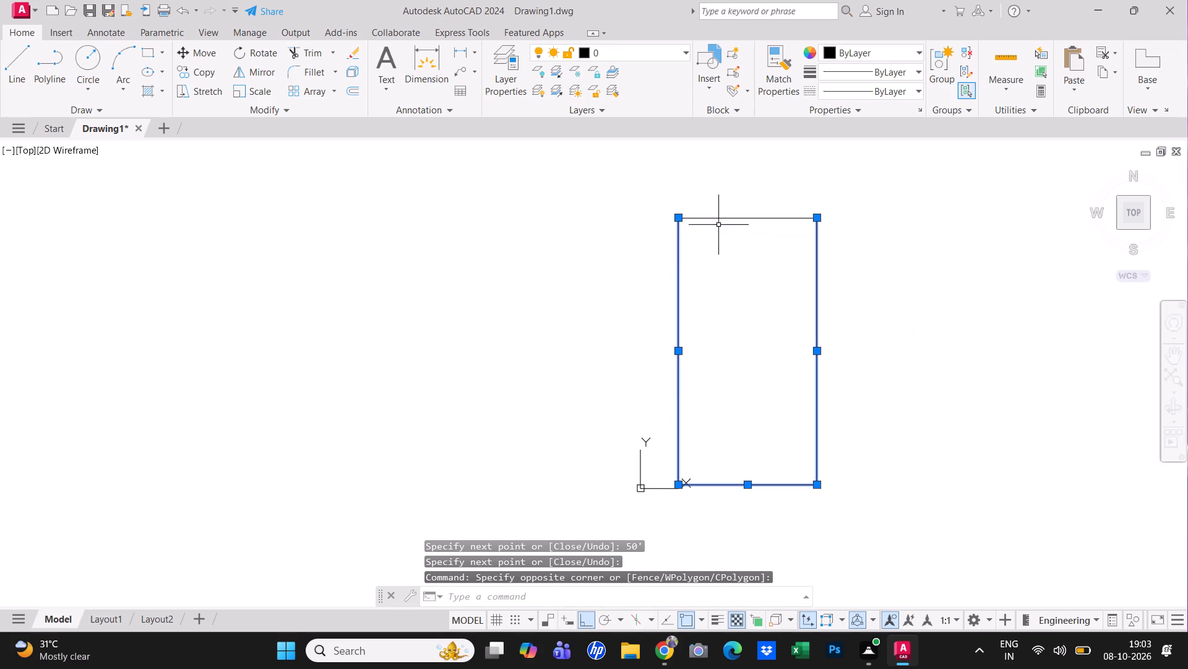
click(746, 220)
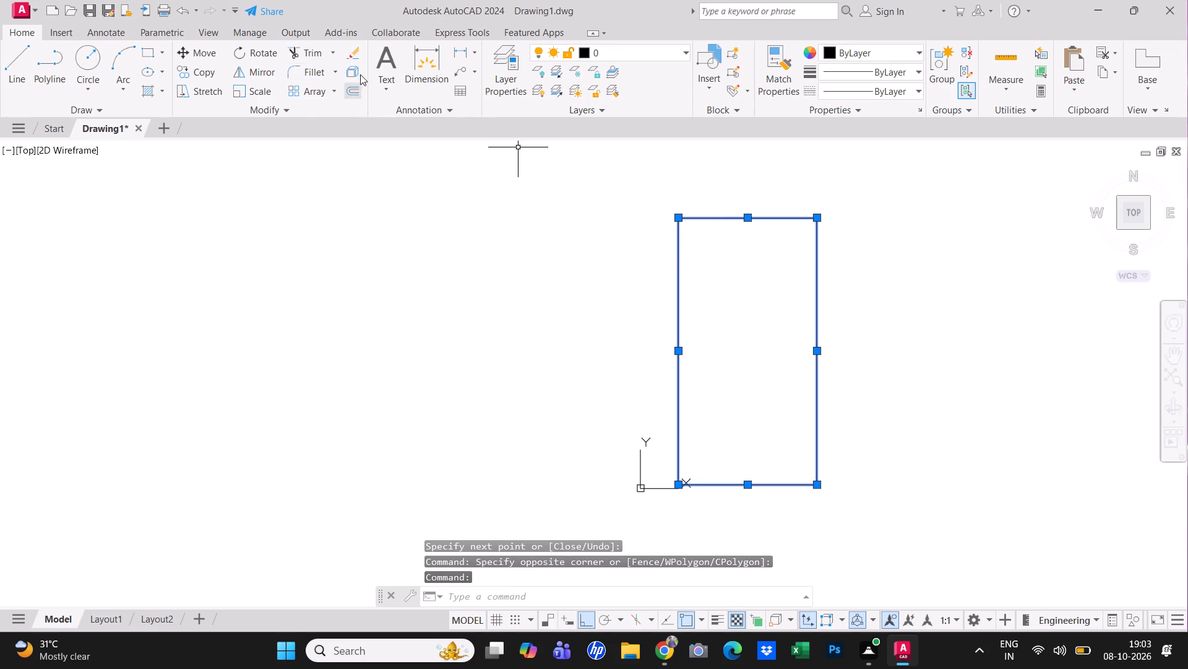
click(196, 58)
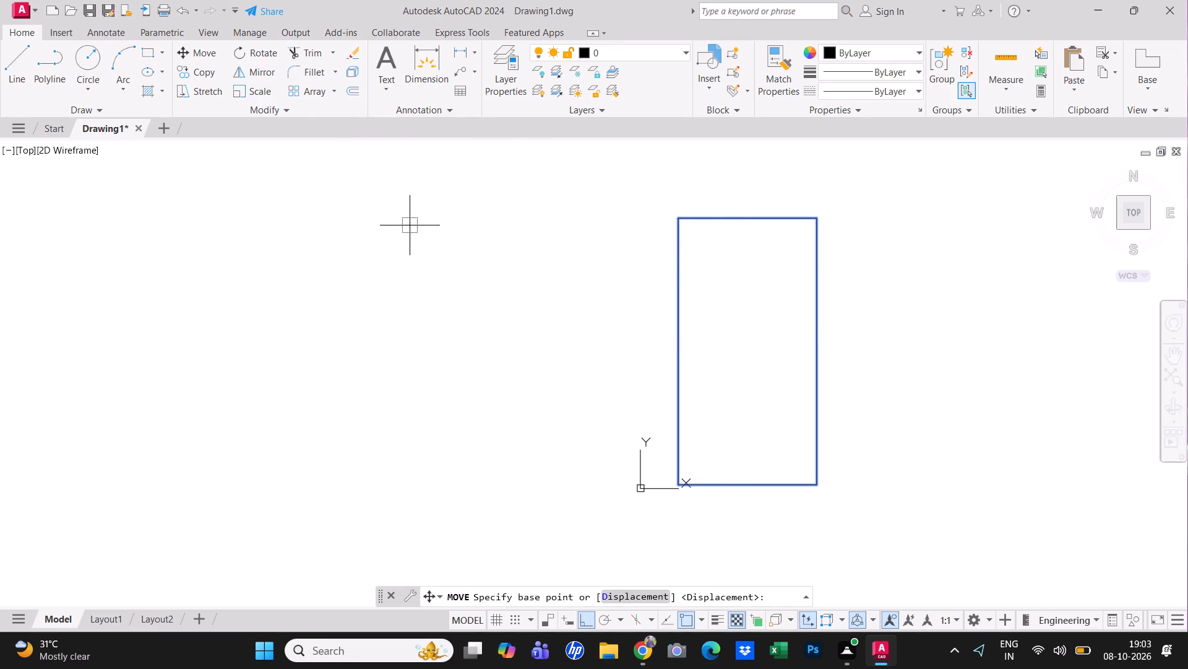
click(410, 232)
click(577, 226)
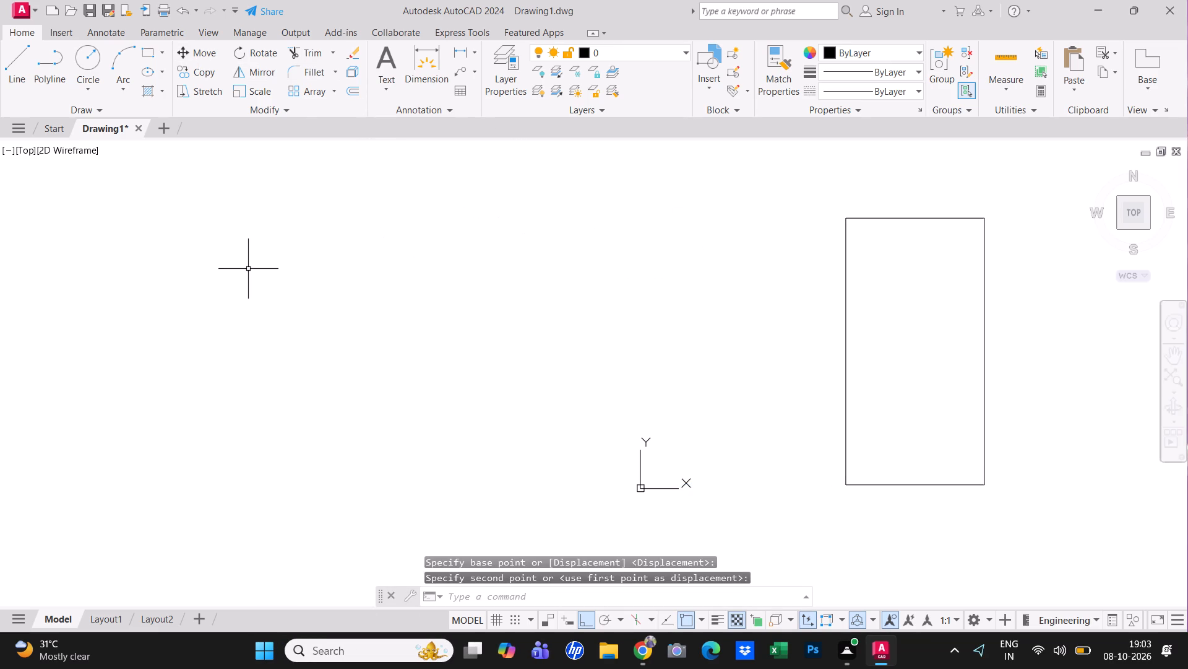
middle_drag(494, 258, 121, 292)
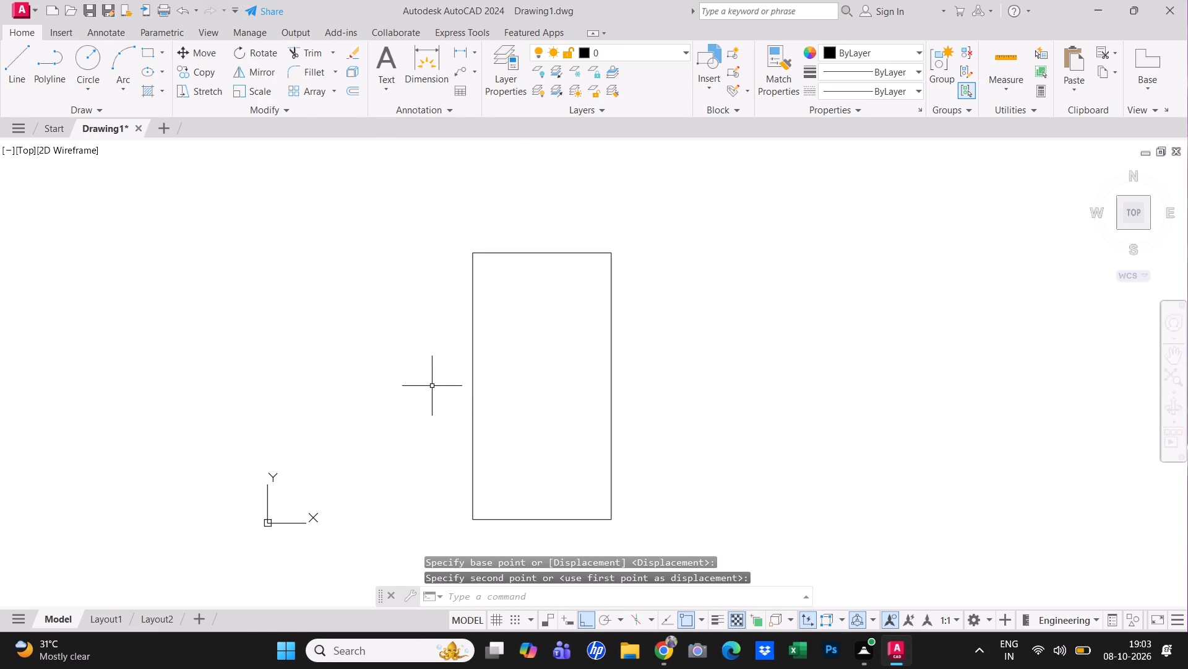
Offset all four sides of the rectangle 9" inward to form the outer wall thickness.
text(o 9)
key(shift+quotedbl)
key(Return)
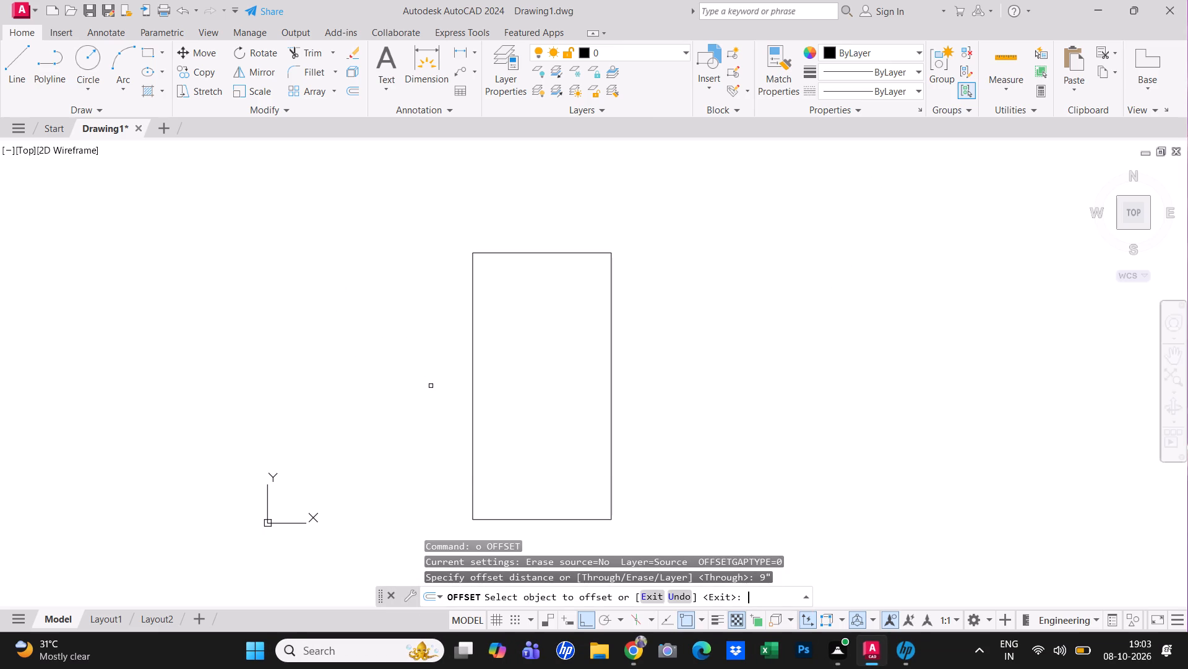
click(474, 382)
click(501, 377)
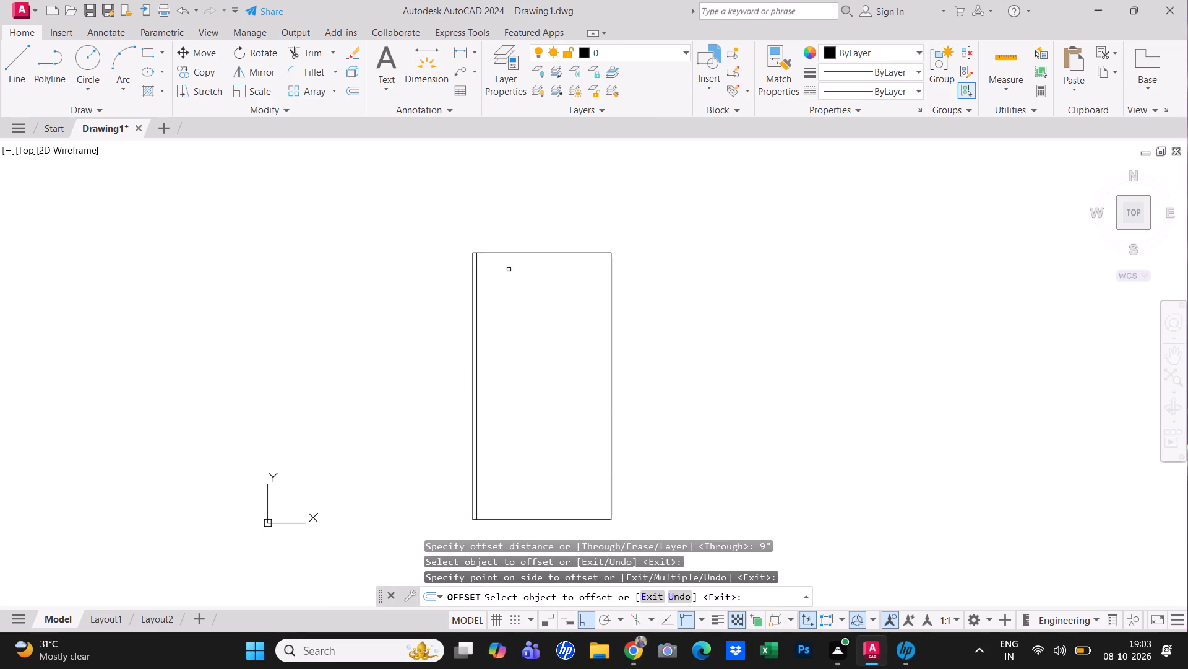
drag(514, 254, 516, 274)
click(516, 303)
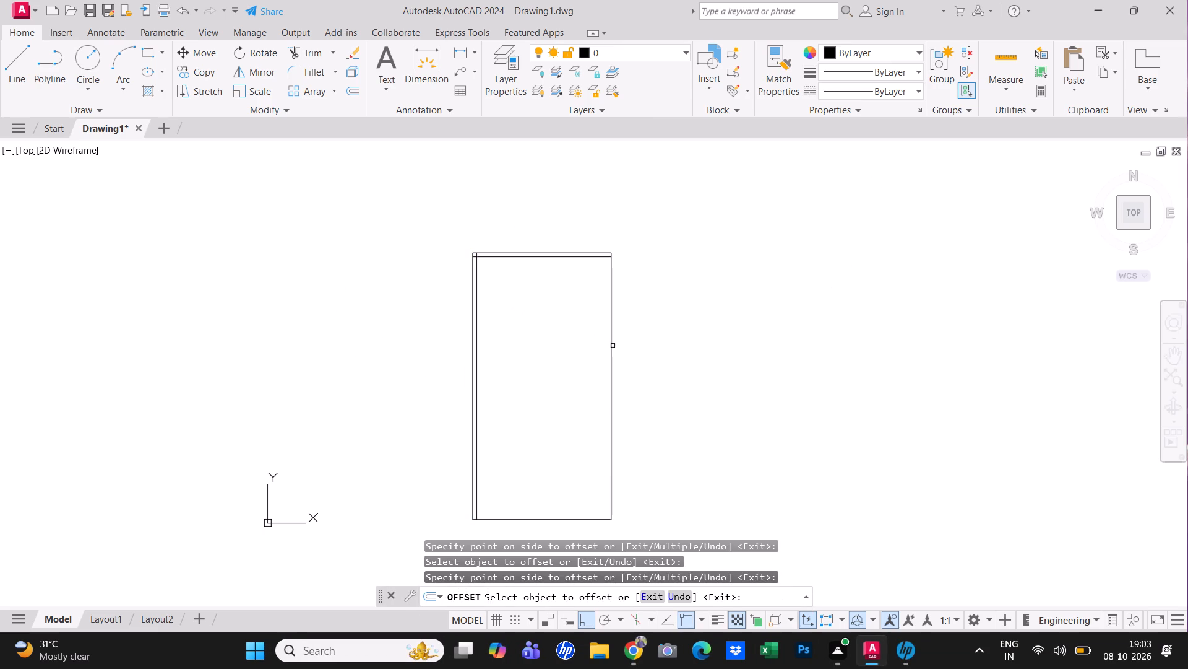
click(609, 348)
drag(547, 343, 550, 354)
click(567, 521)
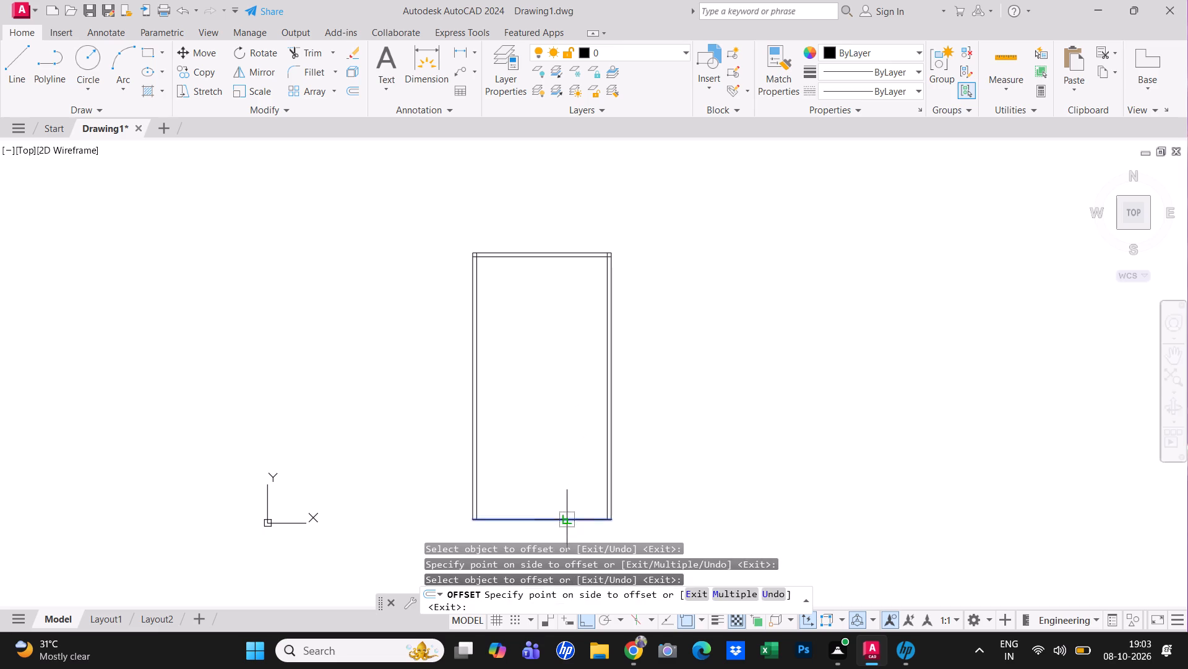
click(561, 378)
key(Escape)
Check the wall thickness and overall rectangle dimensions with Quick measure at the upper and lower corners.
click(1022, 51)
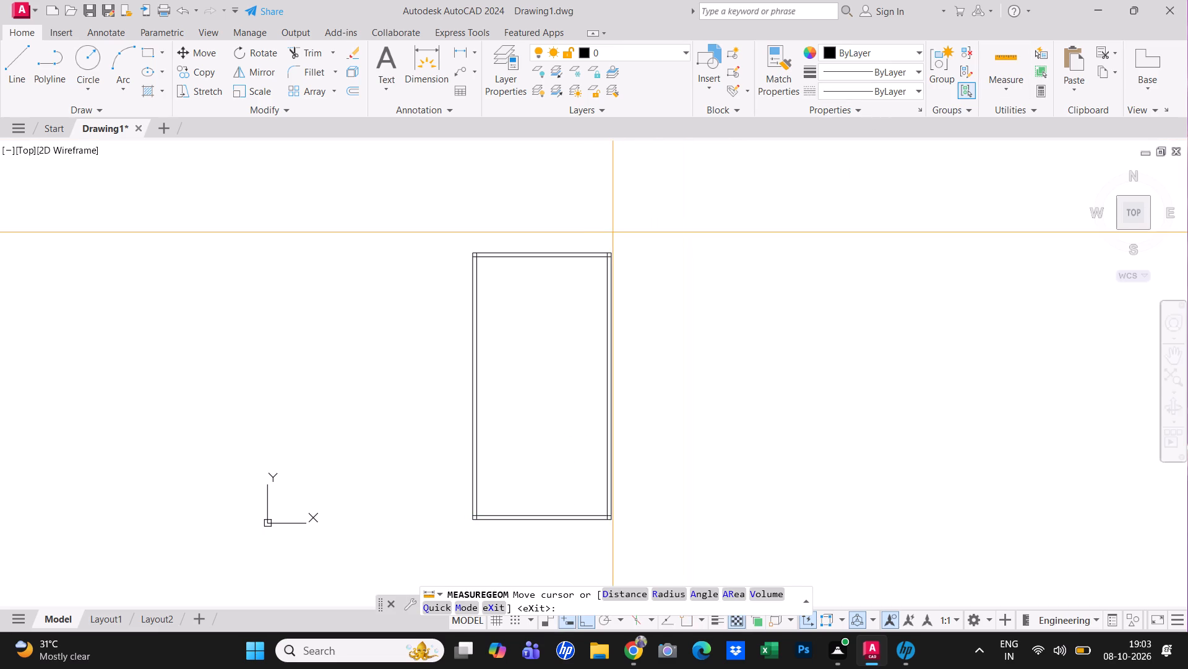
scroll(583, 227, up, 3)
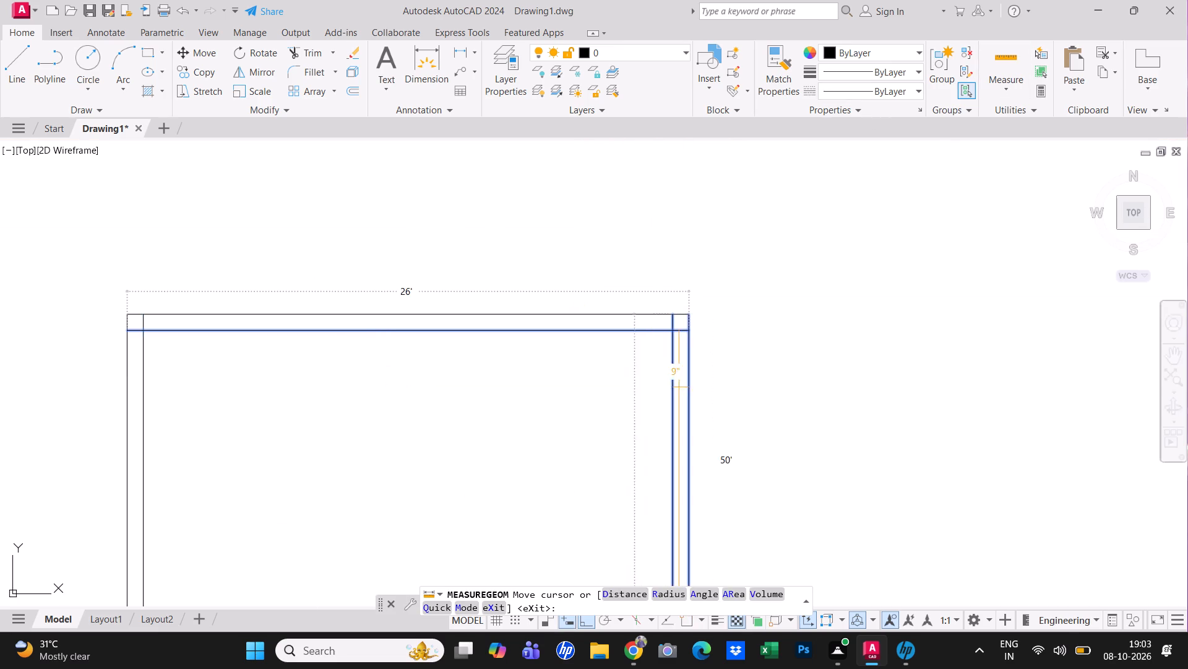
scroll(135, 390, down, 2)
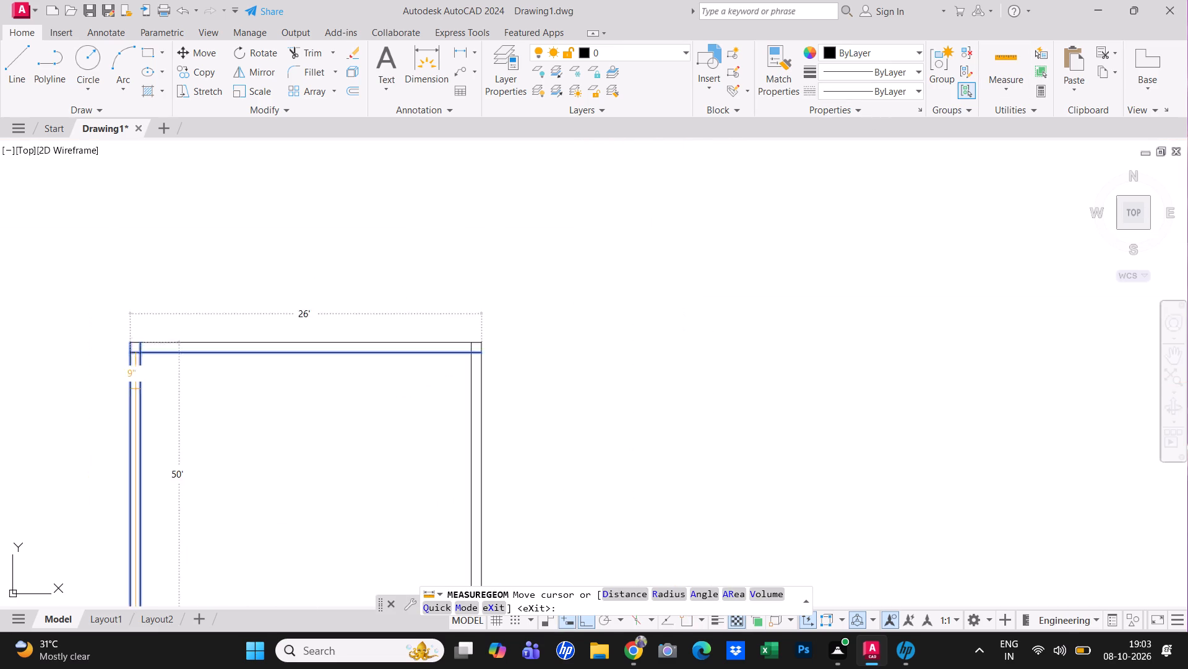
scroll(136, 385, down, 1)
middle_drag(256, 455, 176, 219)
scroll(132, 401, up, 2)
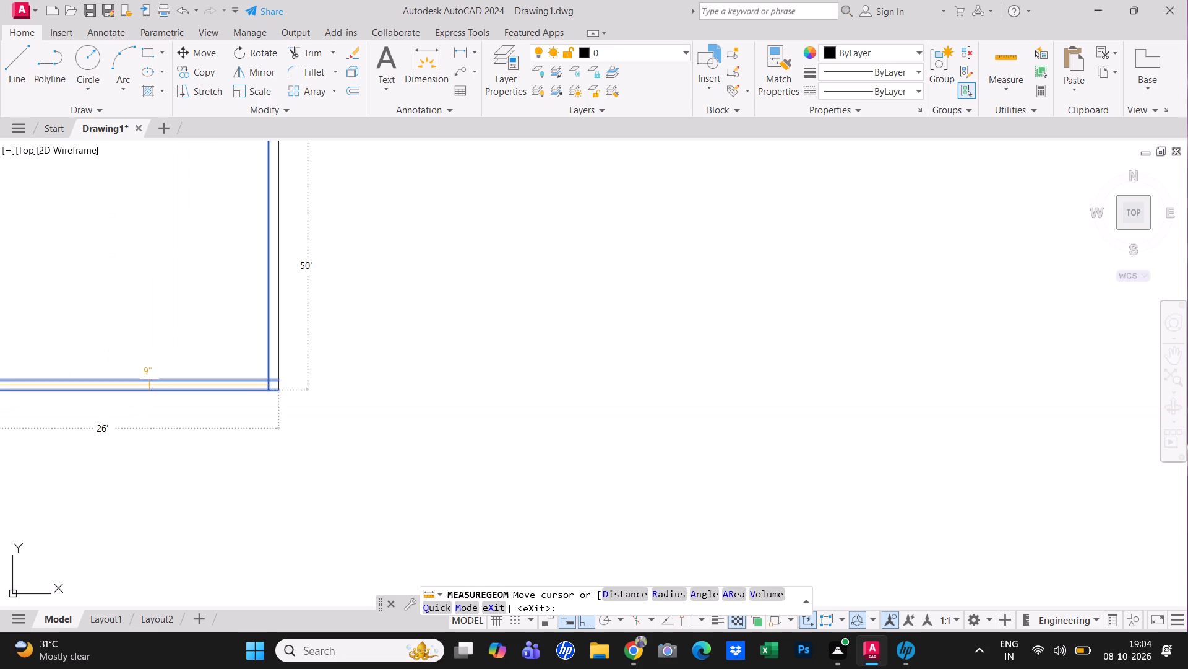
key(Escape)
Trim the overlapping ends of the inner wall lines at the two upper corners of the rectangle.
scroll(150, 388, down, 6)
middle_drag(155, 422, 159, 444)
scroll(159, 442, up, 3)
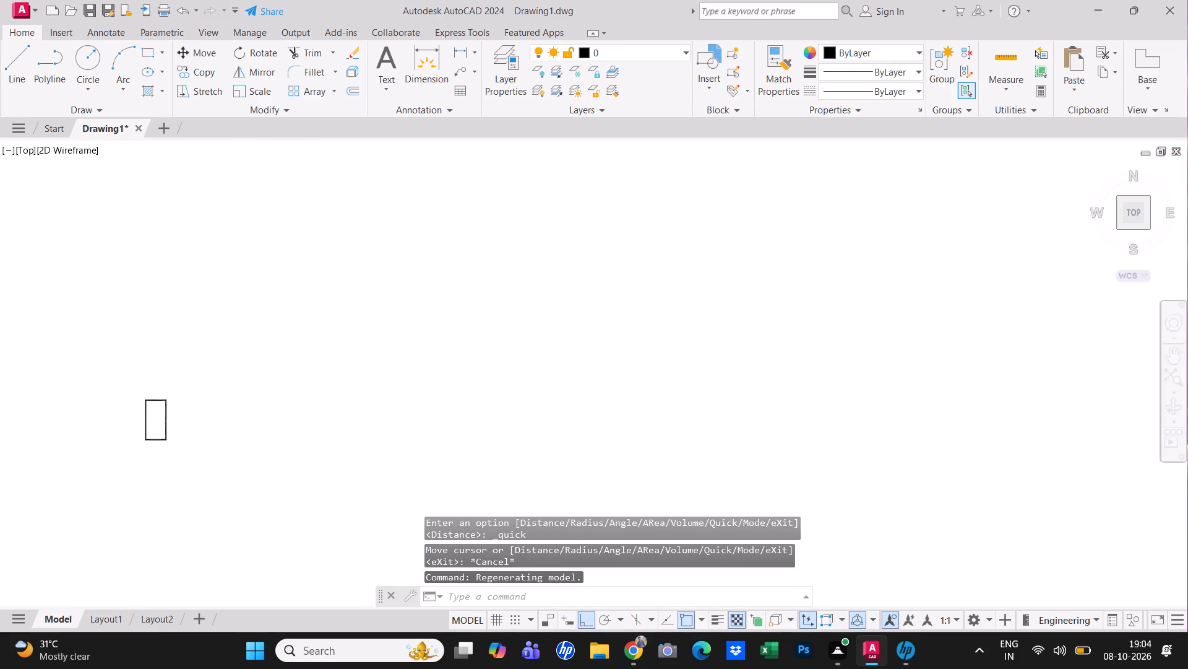
scroll(152, 423, up, 3)
middle_drag(153, 424, 219, 486)
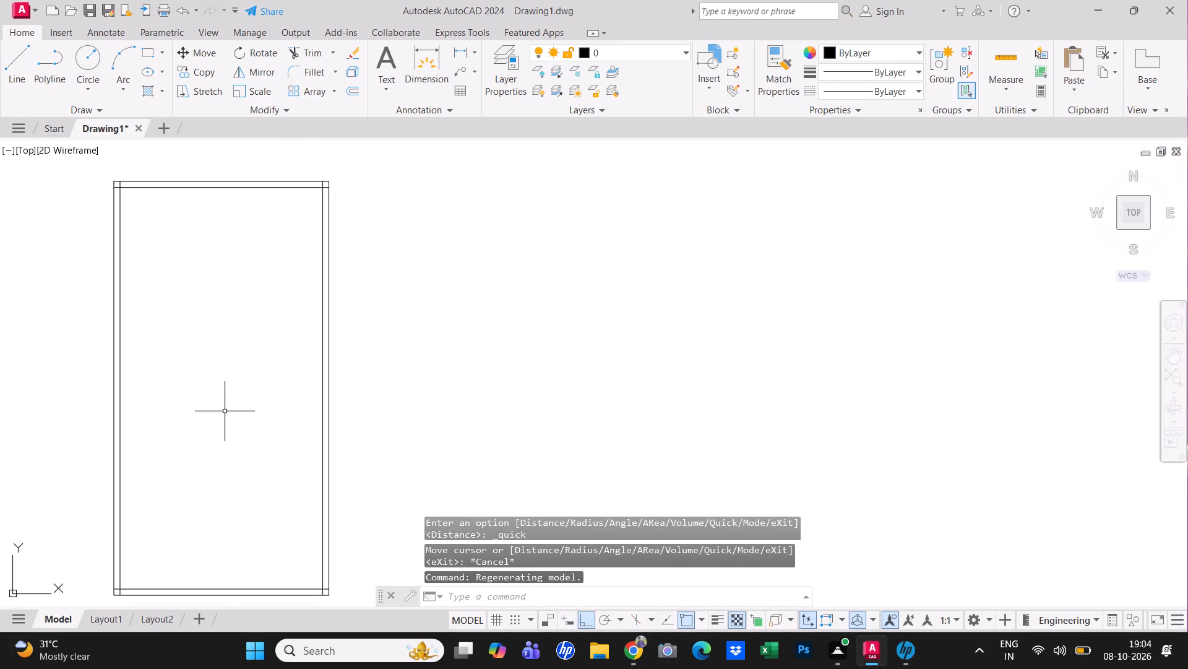
key(Escape)
text(tr)
key(space)
key(space)
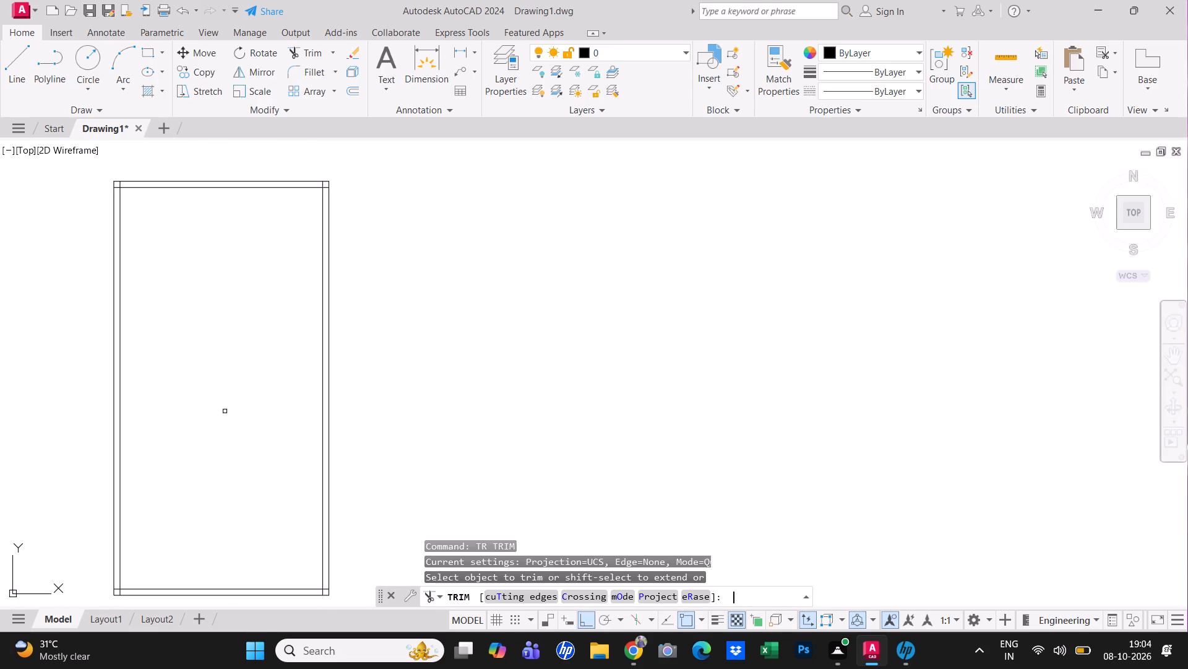
scroll(129, 175, up, 3)
scroll(74, 195, up, 2)
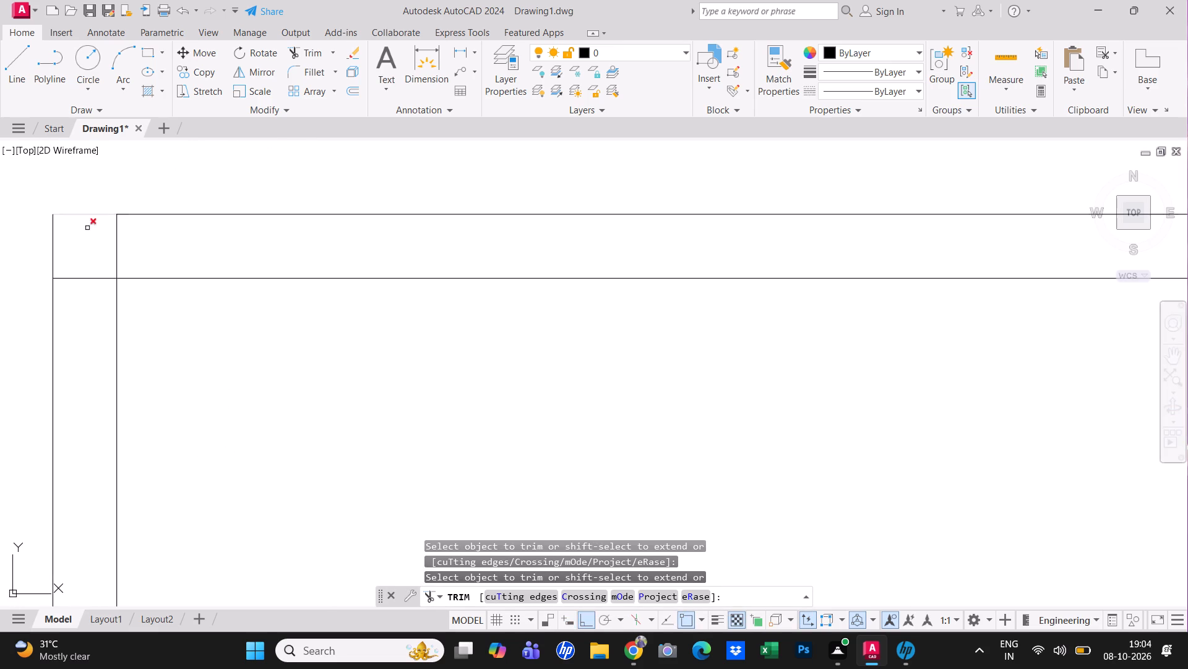
click(123, 228)
click(77, 288)
scroll(87, 267, down, 5)
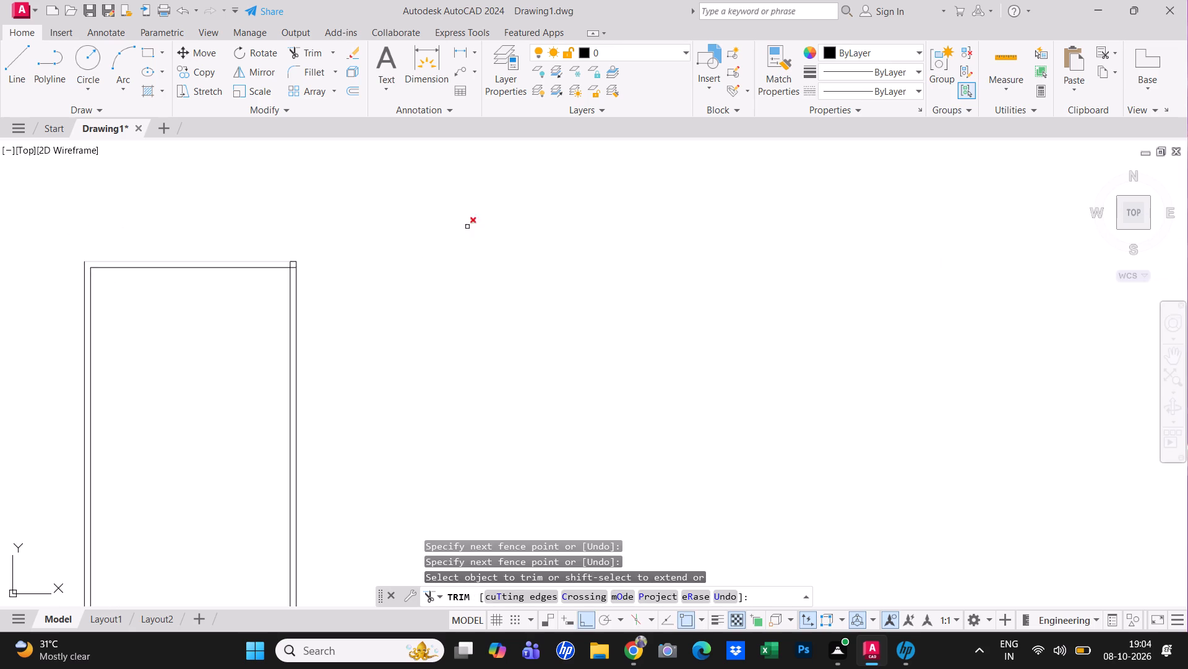
scroll(403, 255, up, 4)
middle_drag(211, 282, 552, 260)
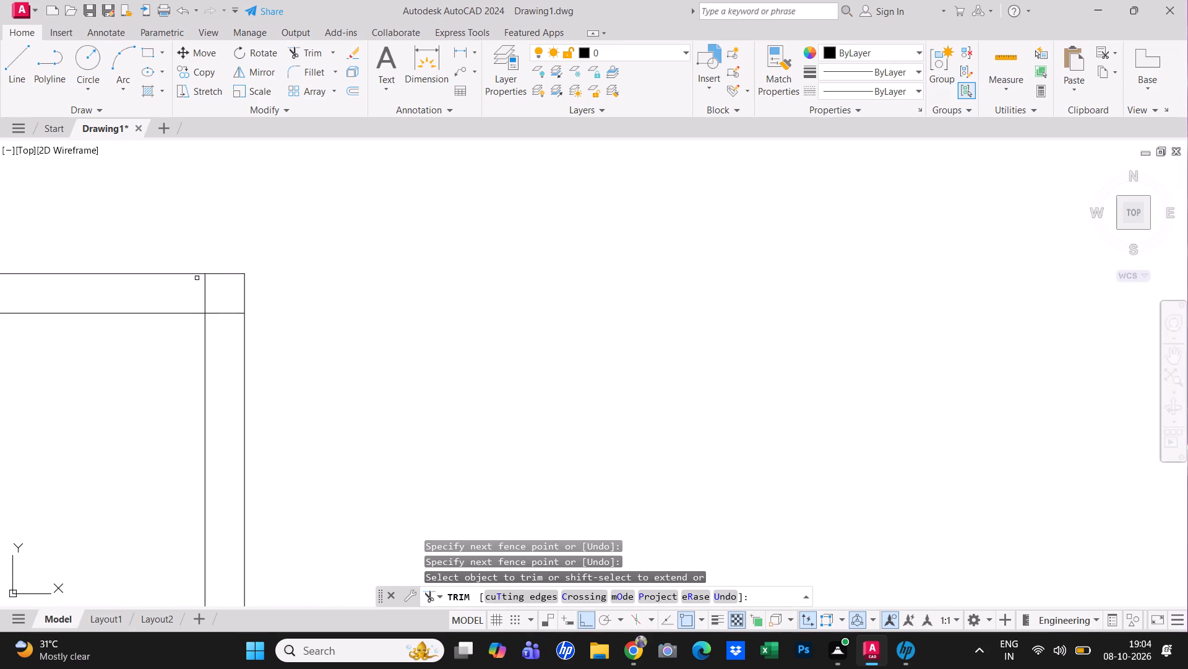
click(219, 289)
click(197, 285)
click(225, 294)
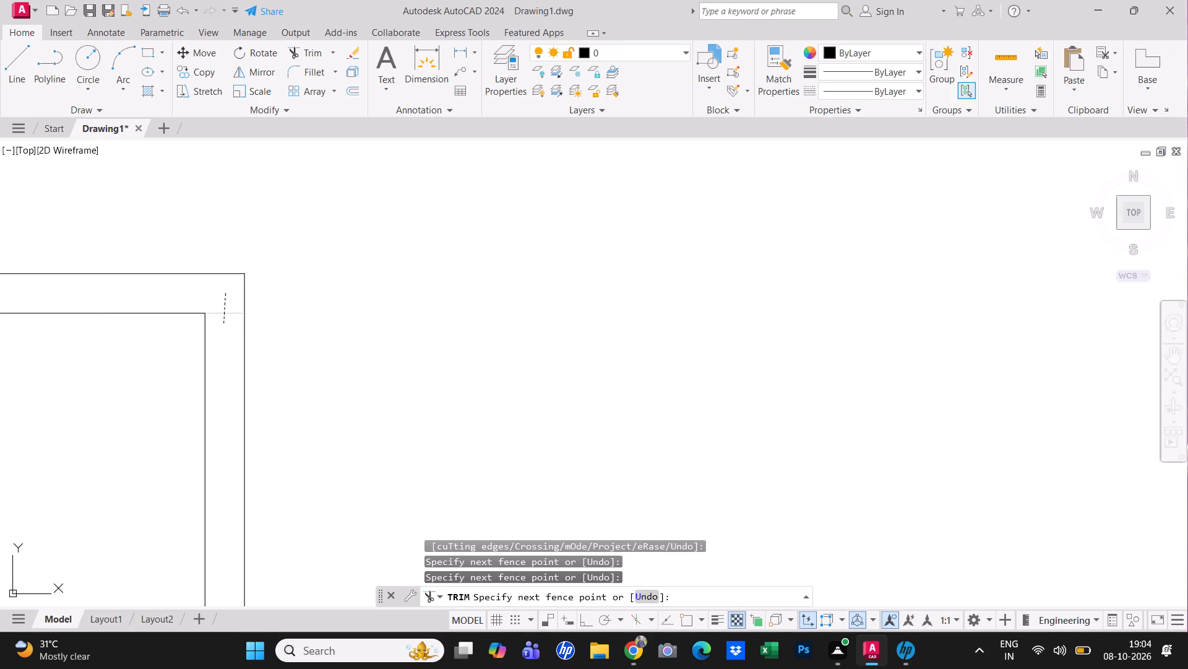
click(223, 325)
Trim the overlapping ends of the inner wall lines at the two lower corners of the rectangle.
scroll(221, 311, down, 6)
scroll(258, 442, up, 3)
middle_drag(252, 444, 570, 429)
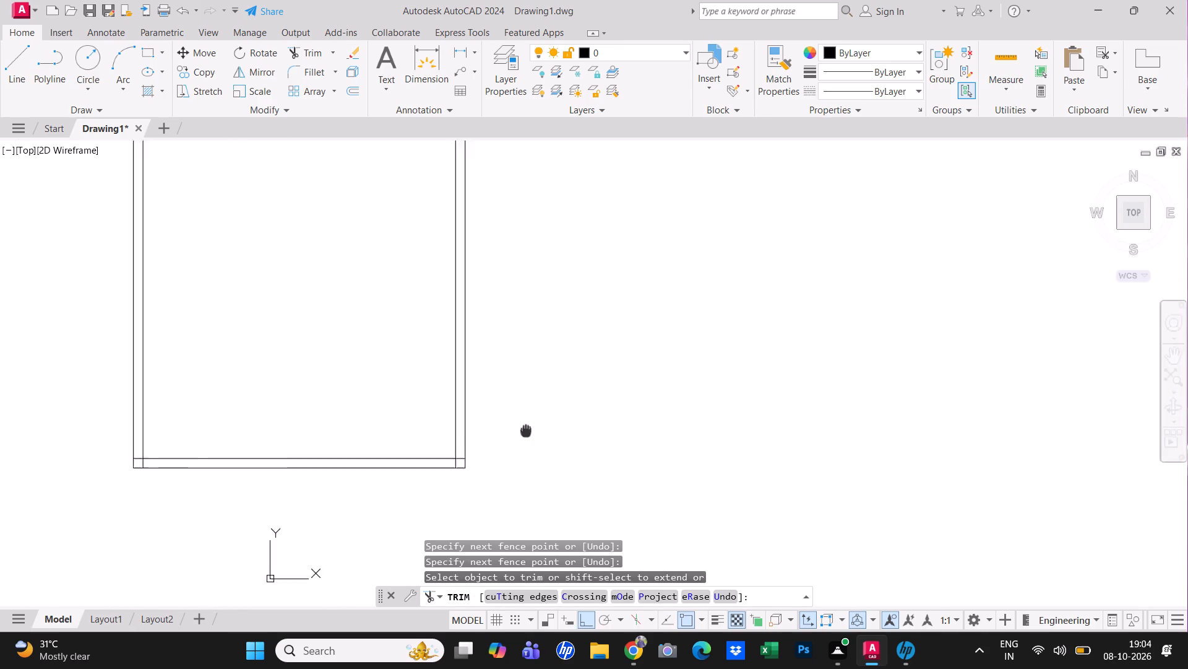
middle_drag(570, 429, 583, 428)
scroll(533, 484, up, 4)
click(536, 330)
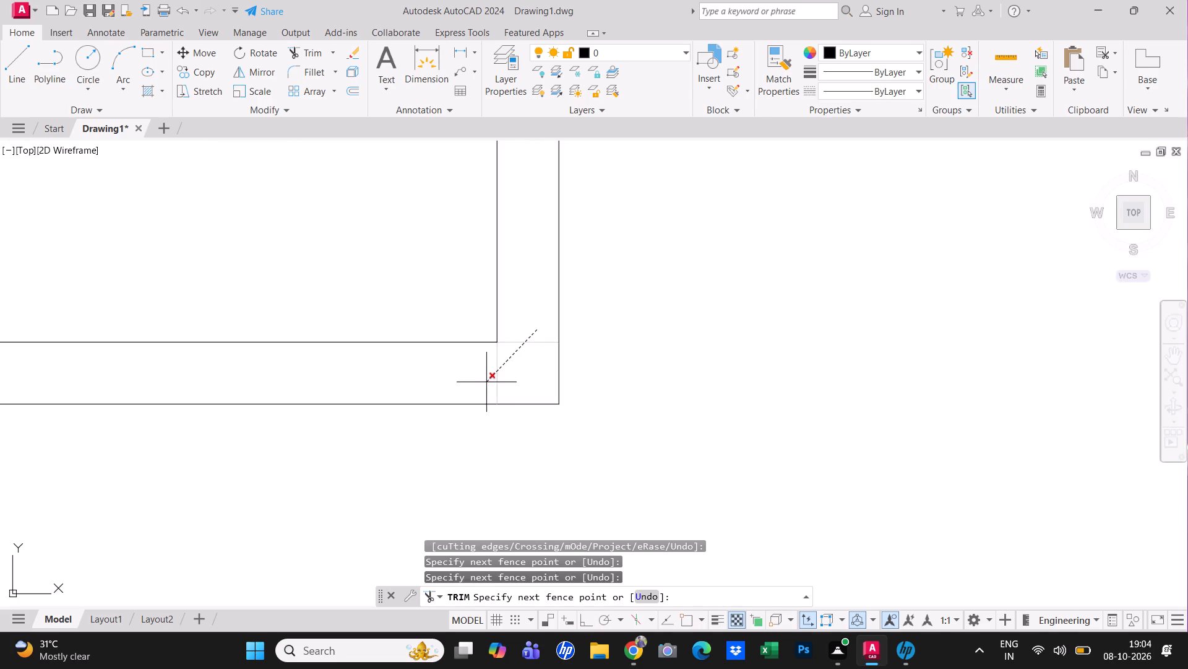
click(484, 383)
scroll(485, 381, down, 3)
middle_drag(485, 381, 848, 402)
scroll(313, 405, up, 3)
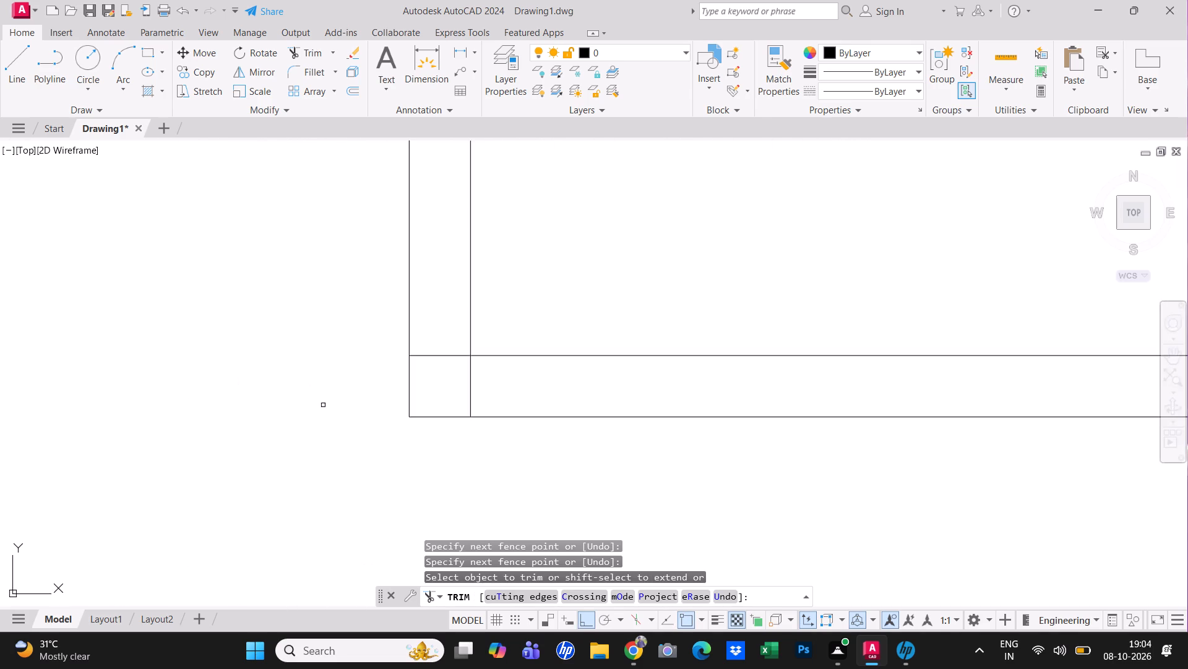
scroll(323, 405, up, 1)
click(486, 316)
click(593, 389)
scroll(312, 317, down, 5)
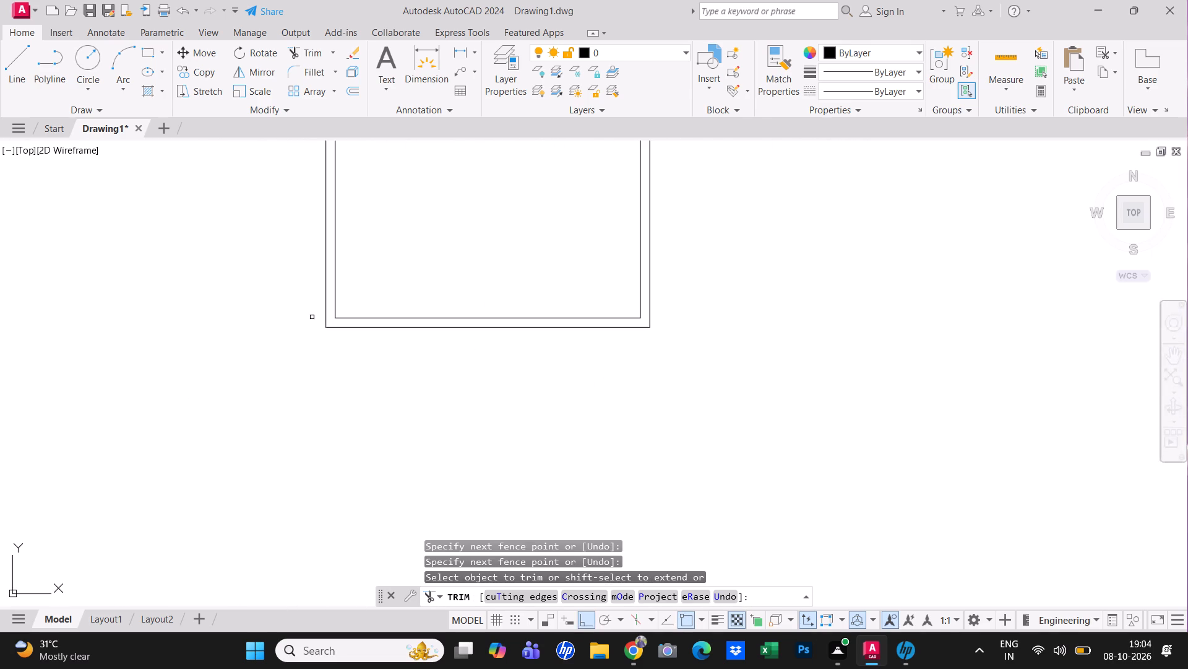
key(Tab)
key(Escape)
middle_drag(327, 346, 328, 416)
key(Escape)
scroll(327, 372, down, 2)
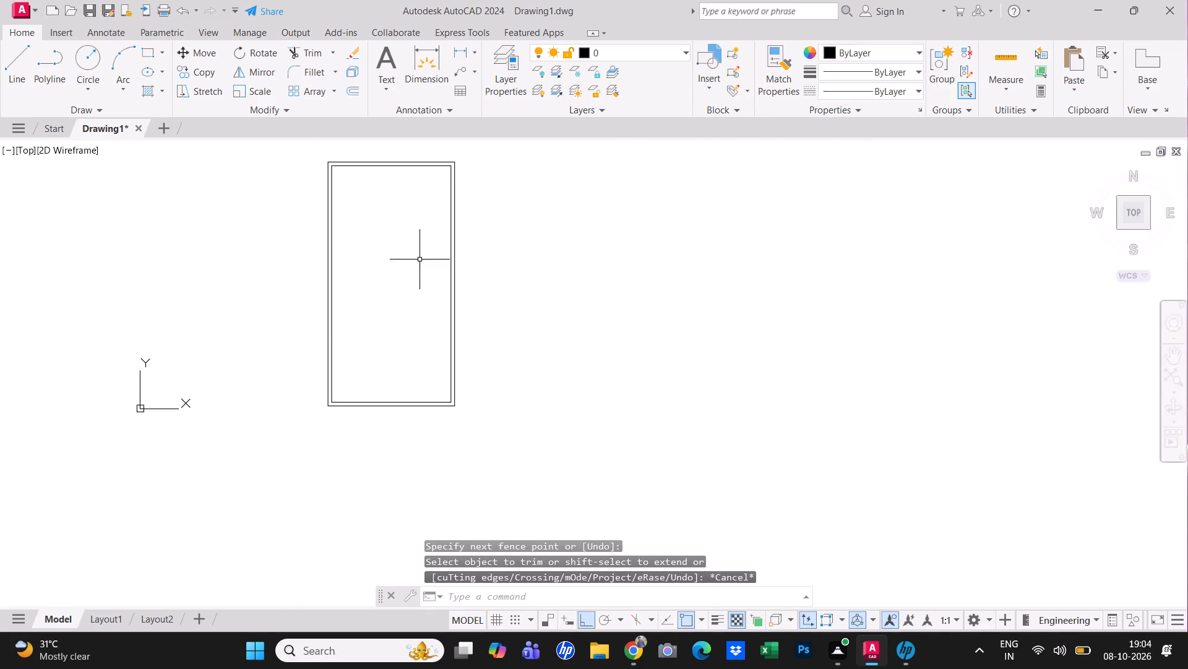
key(Escape)
Offset the top inner wall line 12' downward into the plan.
middle_drag(422, 261, 422, 320)
scroll(377, 208, up, 3)
key(Escape)
middle_drag(392, 292, 379, 219)
key(Escape)
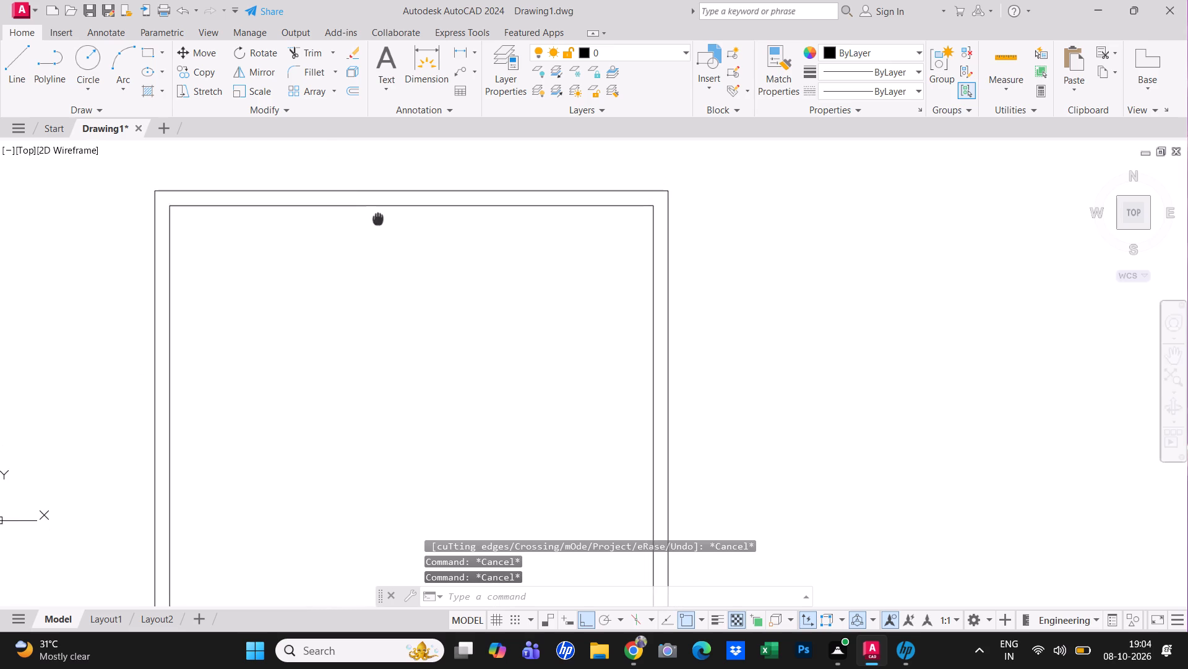
middle_drag(379, 219, 379, 220)
text(o)
key(space)
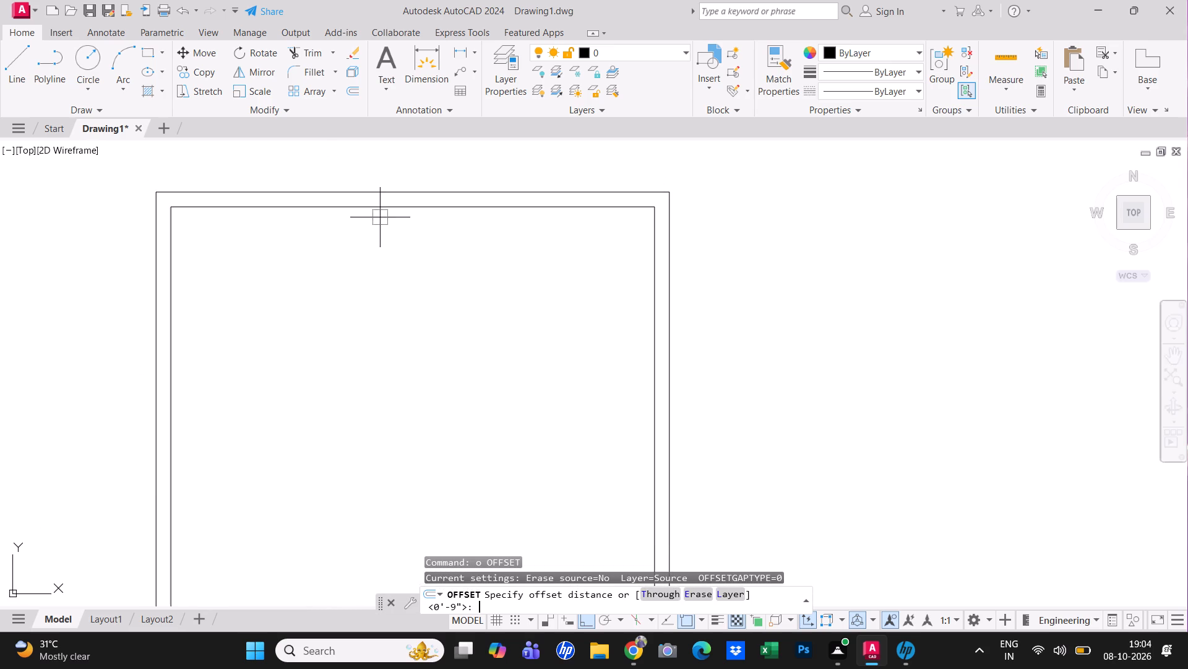
text(12')
key(Return)
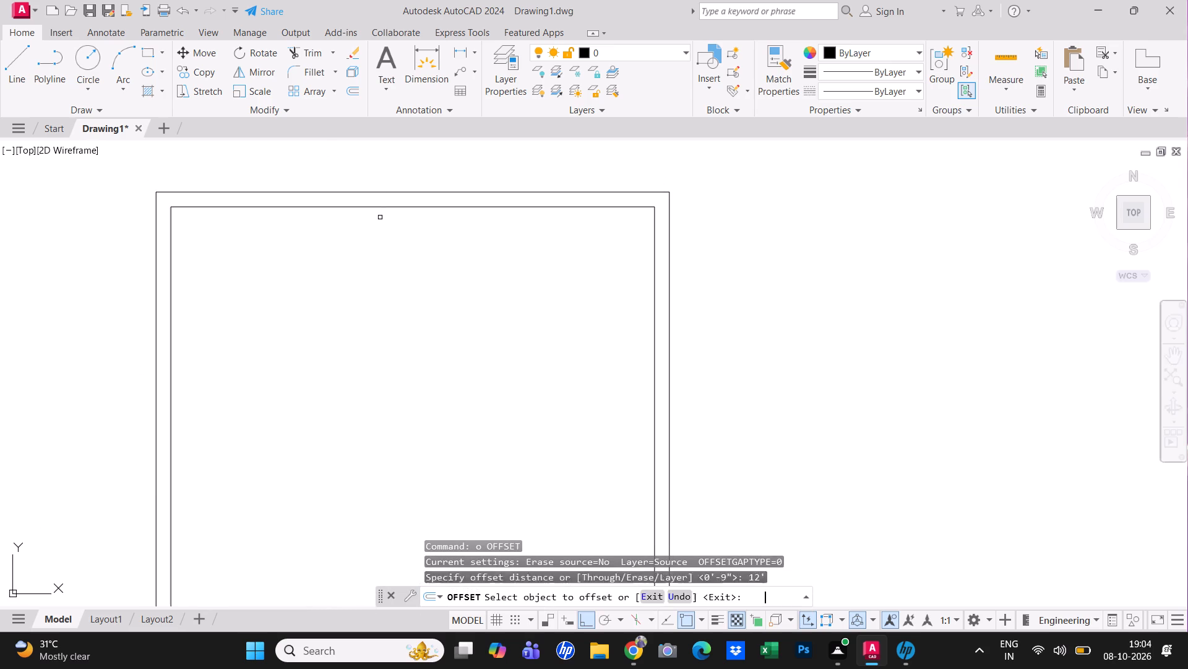
drag(397, 206, 398, 246)
click(394, 310)
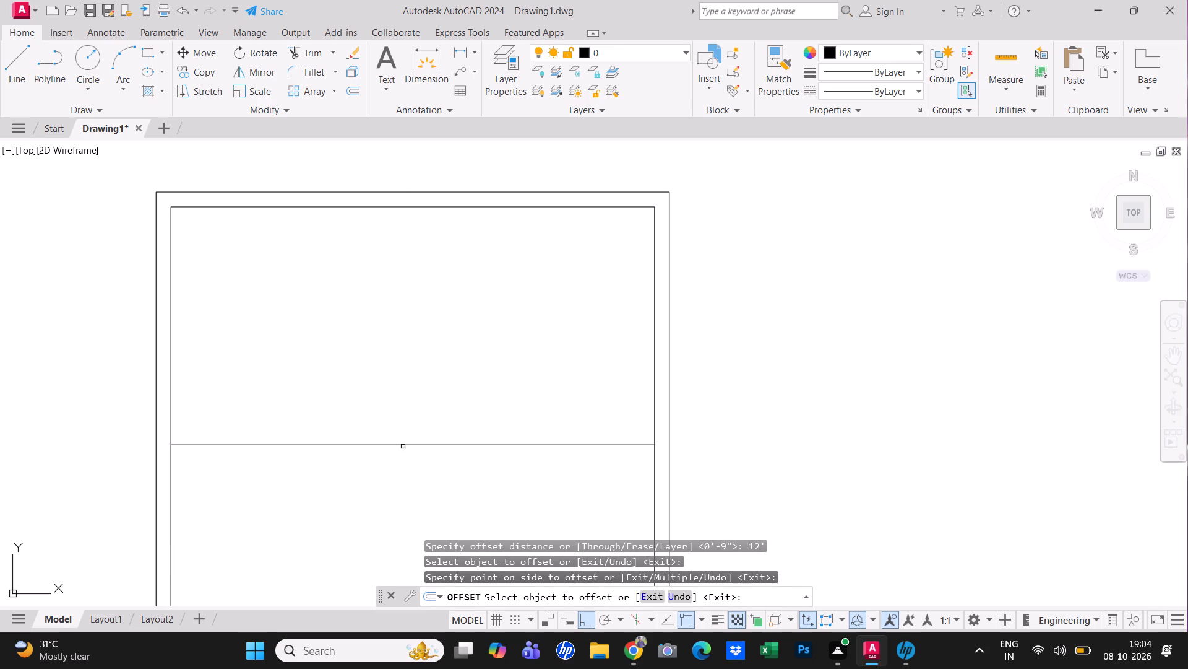
Offset the new horizontal line 6" downward with the Through option to form a horizontal partition wall.
key(Escape)
text(o t)
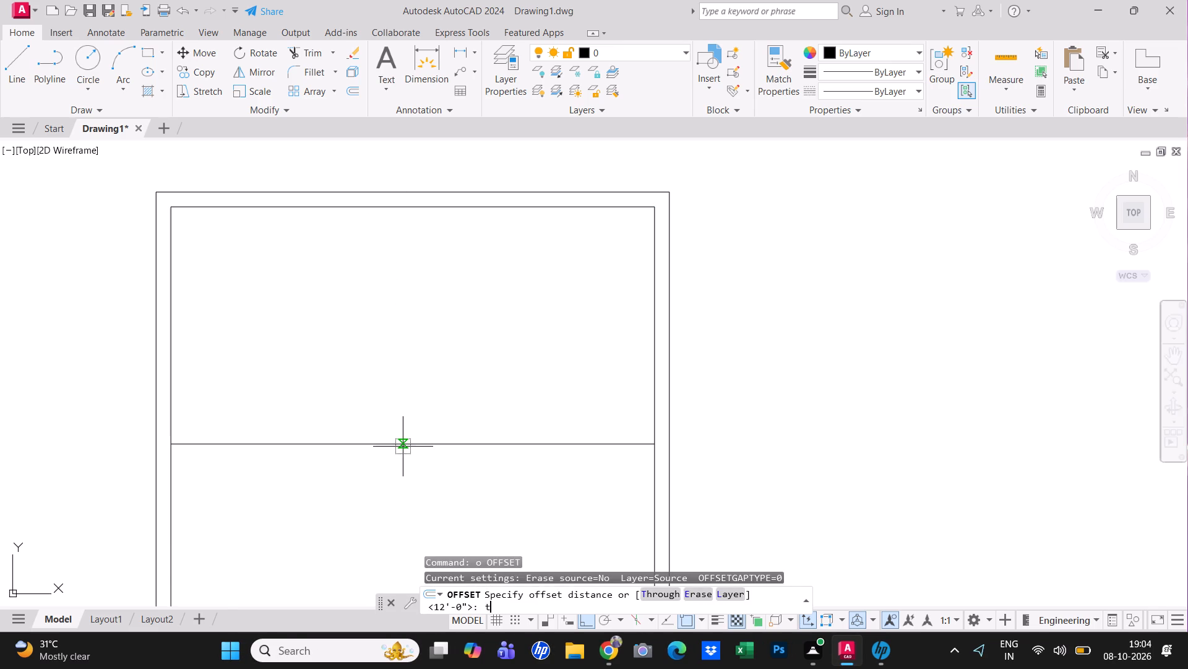
key(space)
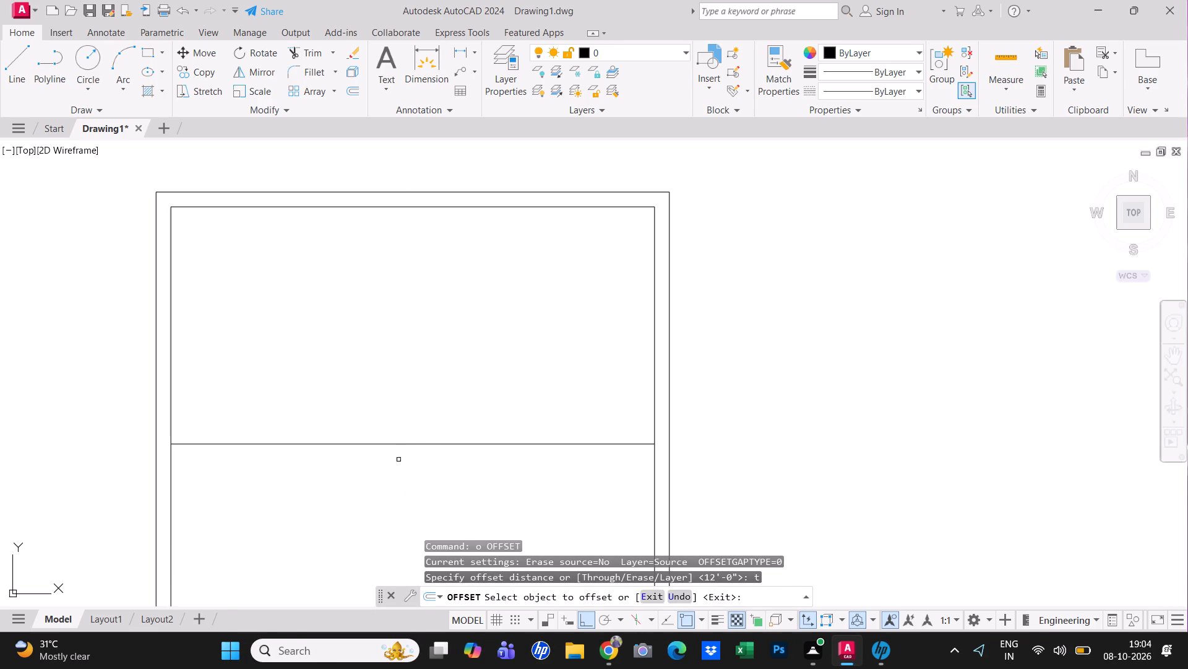
click(419, 443)
text(6")
key(Return)
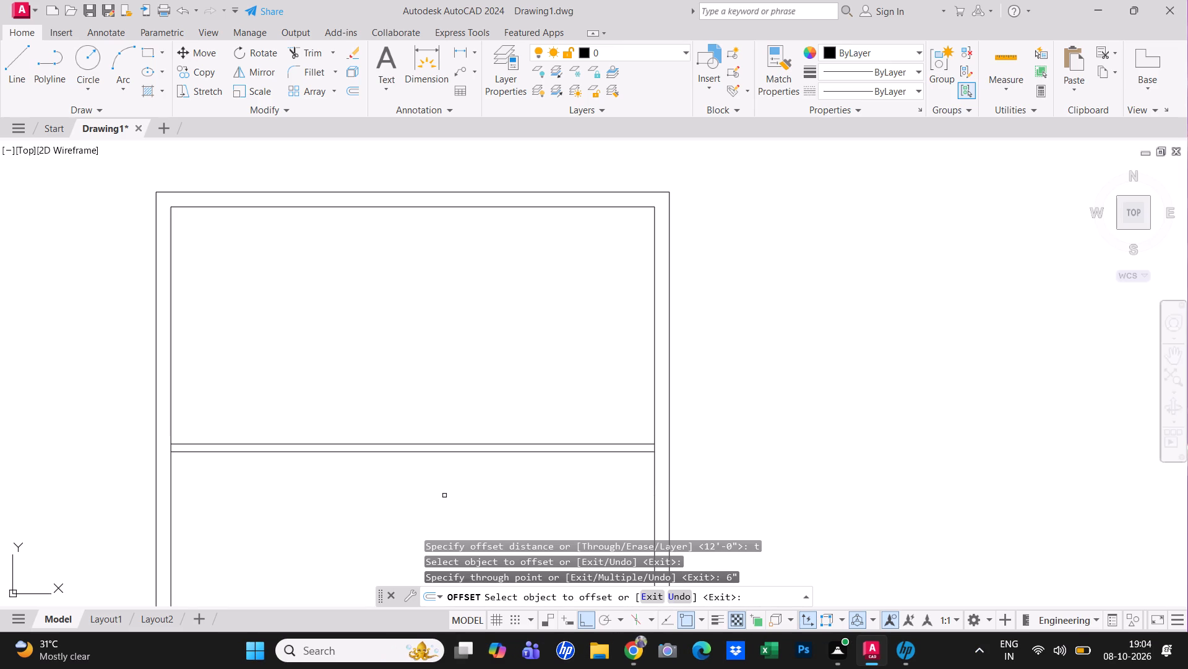
Form a 6" vertical partition by offsetting the left inner wall line 12'6" to the right and its copy 6" further right.
click(171, 385)
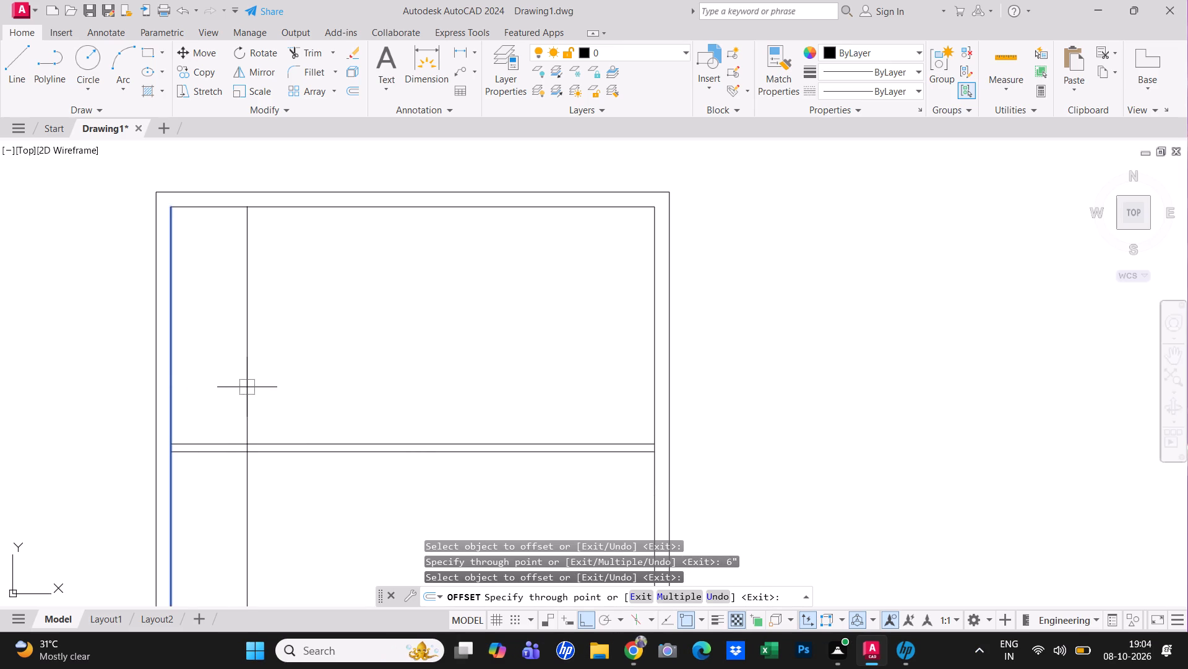
text(12)
text('6")
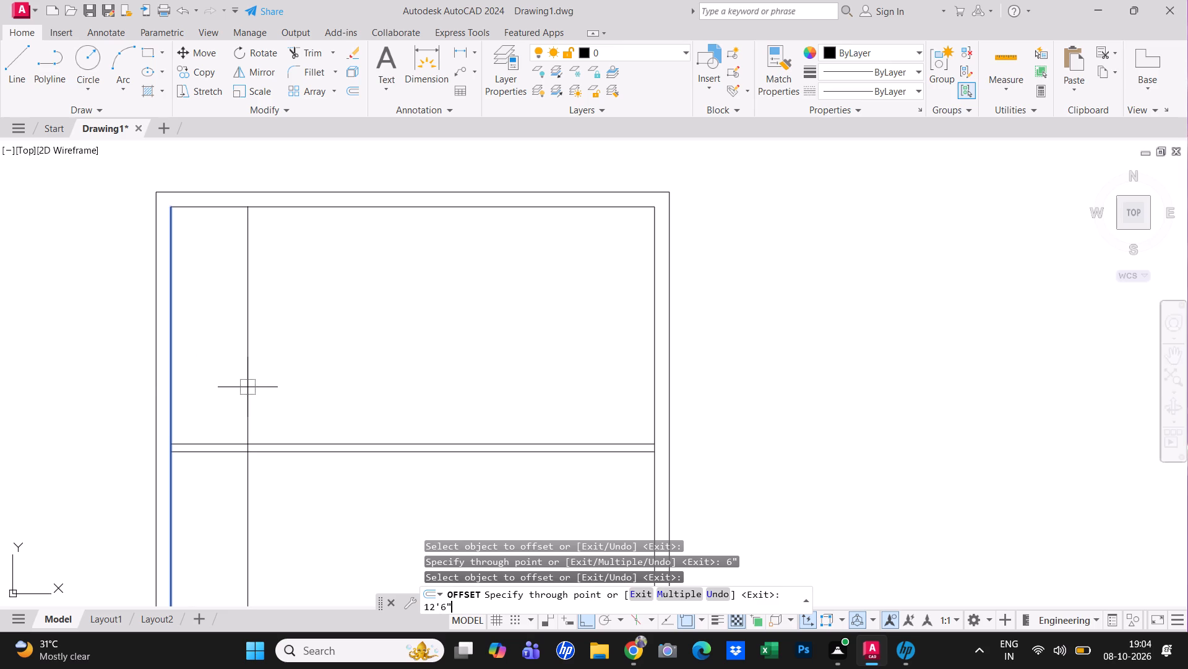
key(Return)
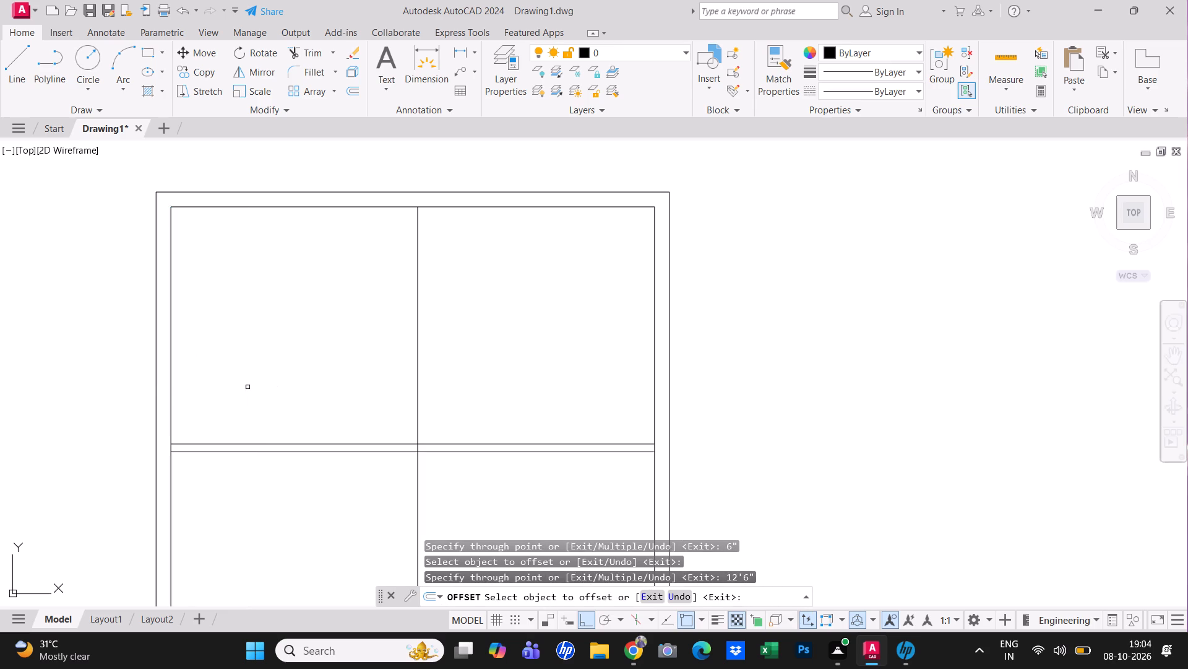
click(416, 343)
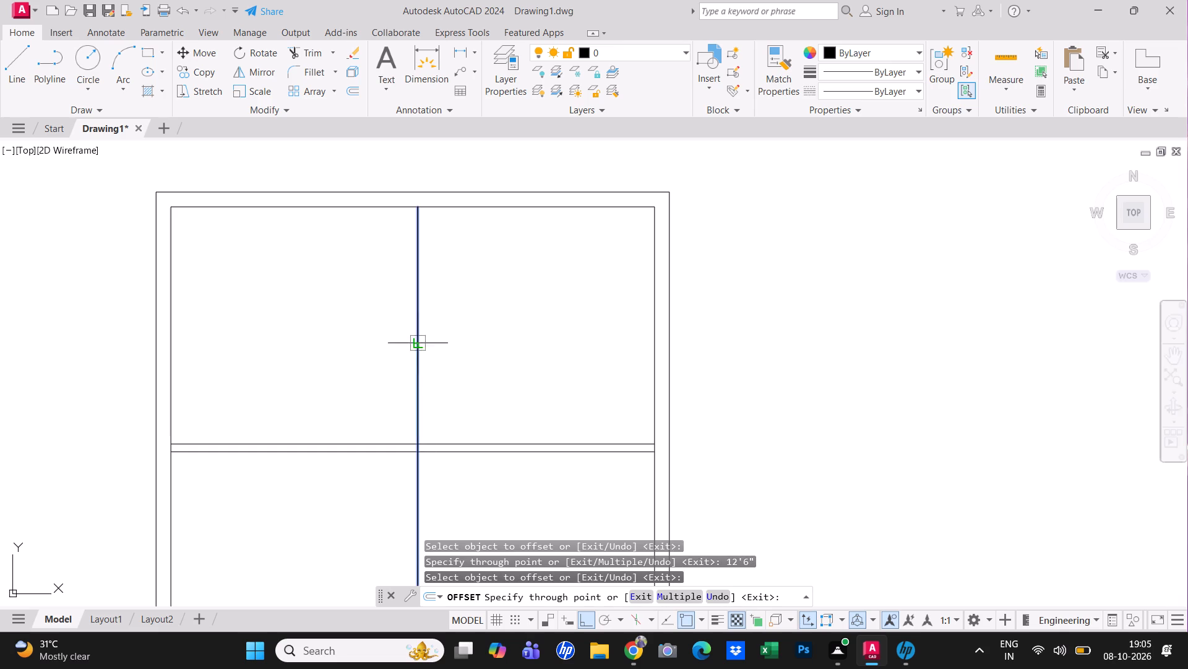
text(6")
key(Return)
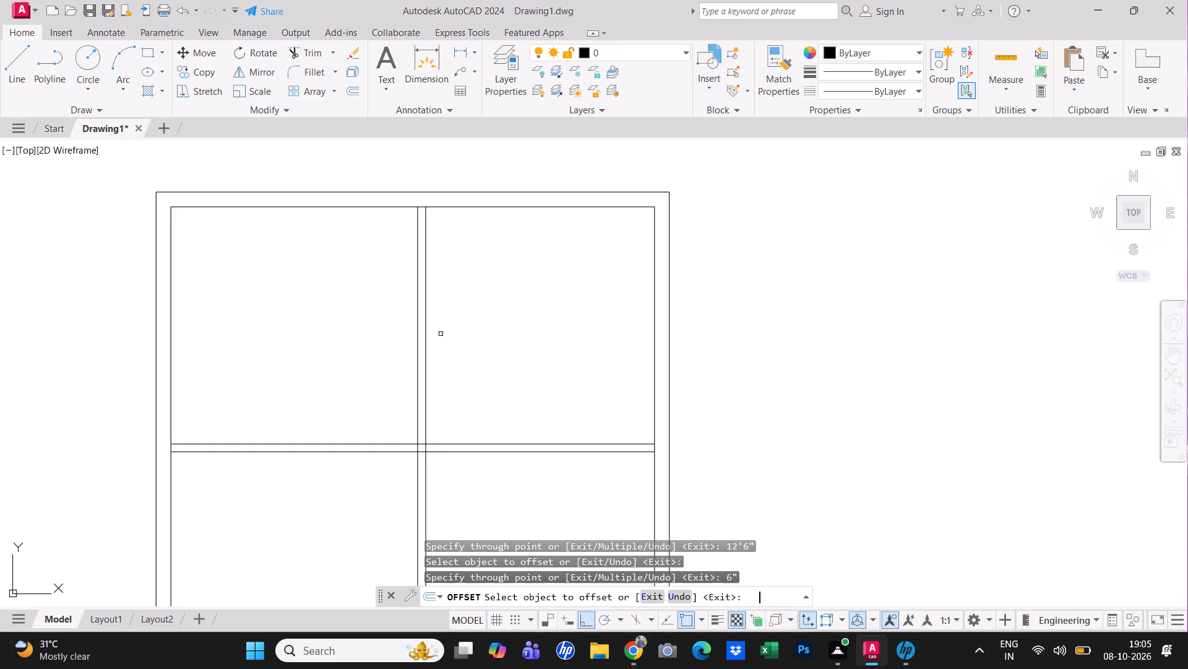
Form a second 6" horizontal partition by offsetting the existing partition's lower line 10'3" downward and its copy 6" further down.
scroll(441, 333, down, 1)
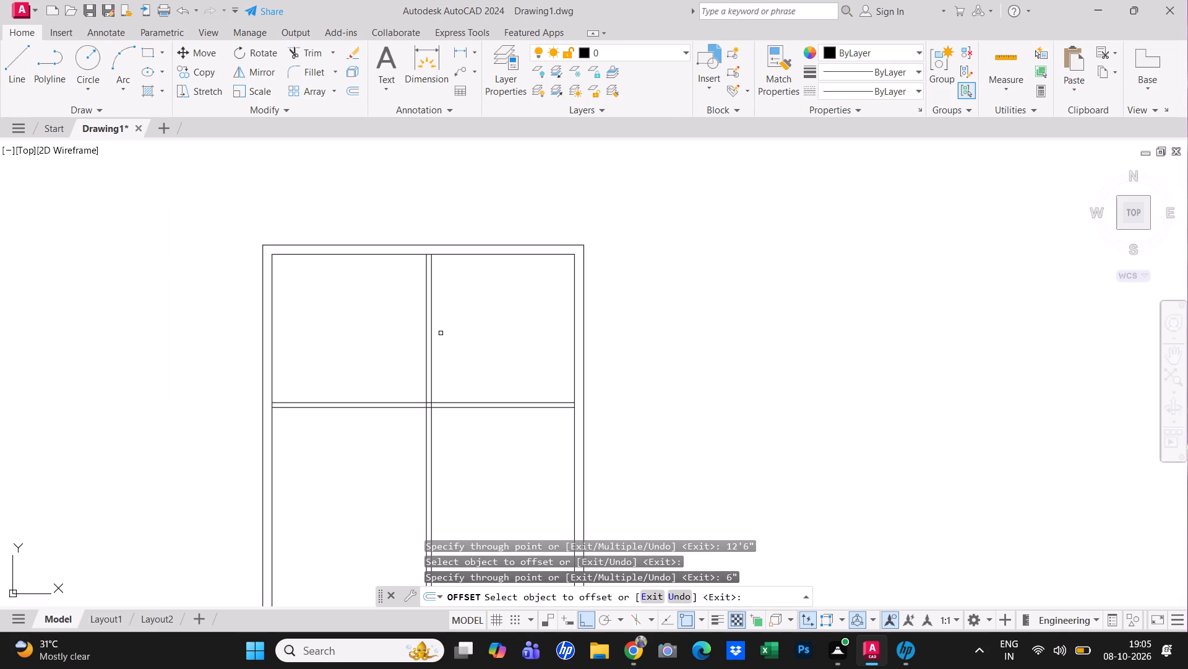
middle_drag(471, 321, 414, 179)
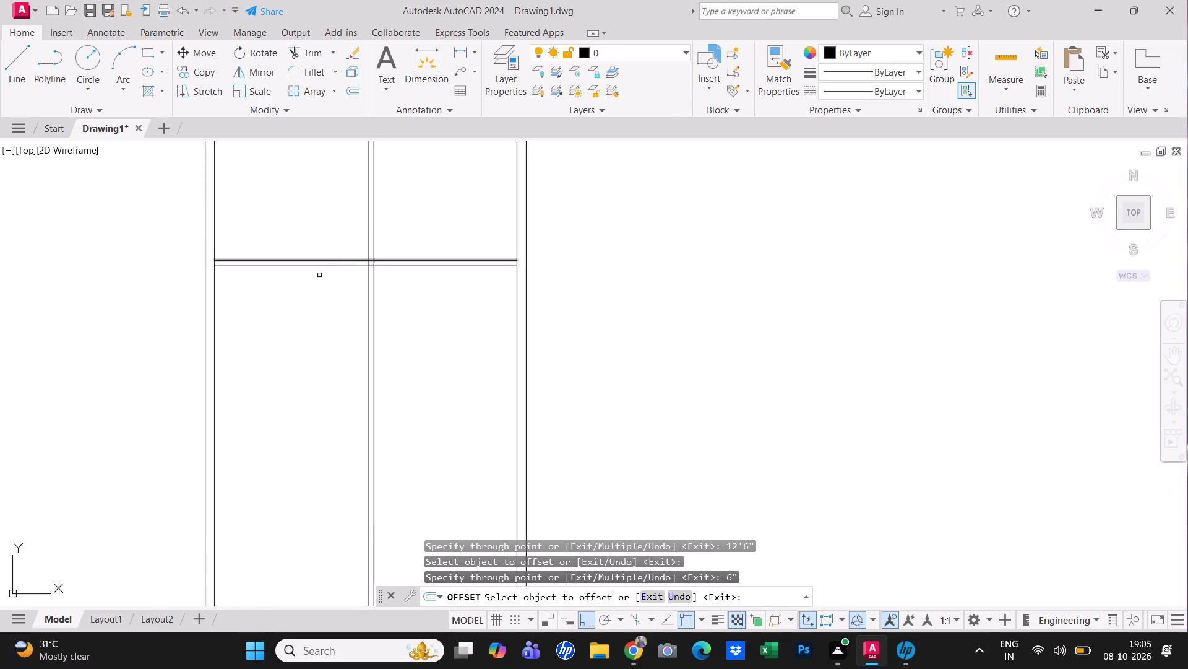
click(313, 265)
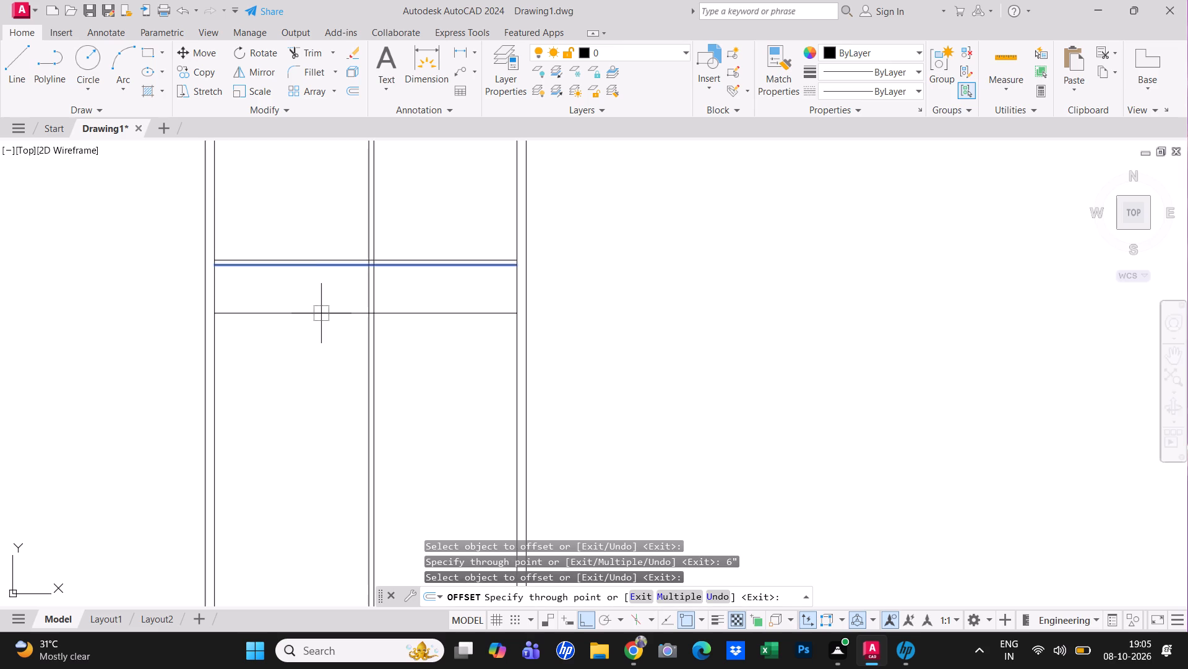
text(10'3")
key(Return)
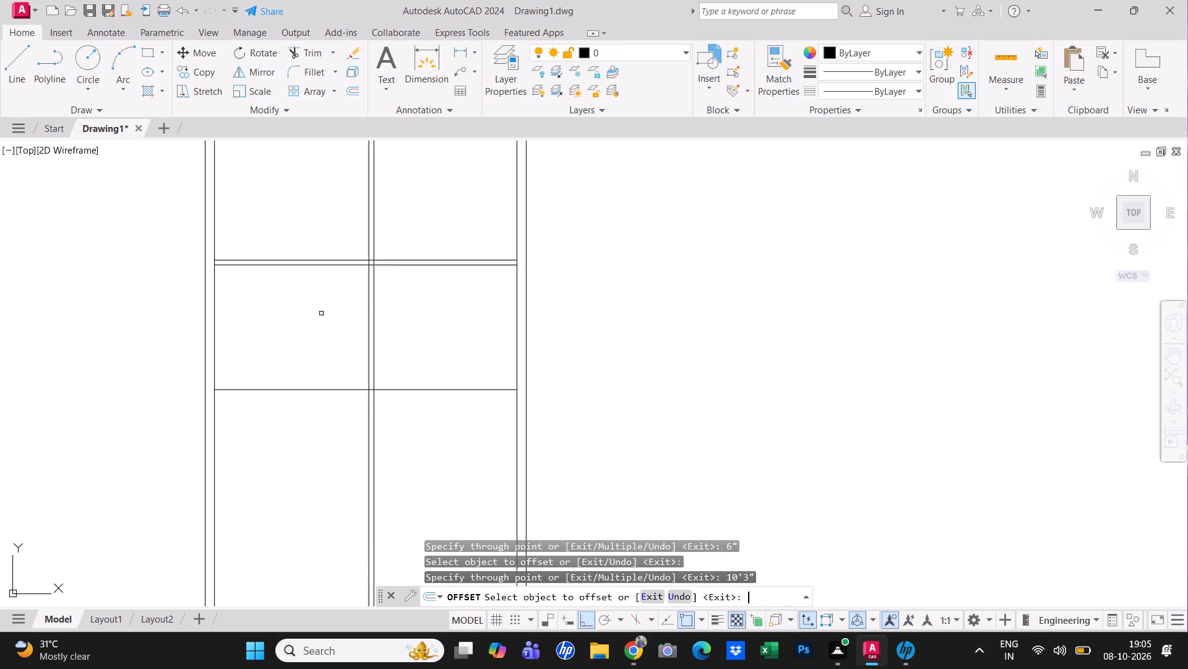
click(322, 388)
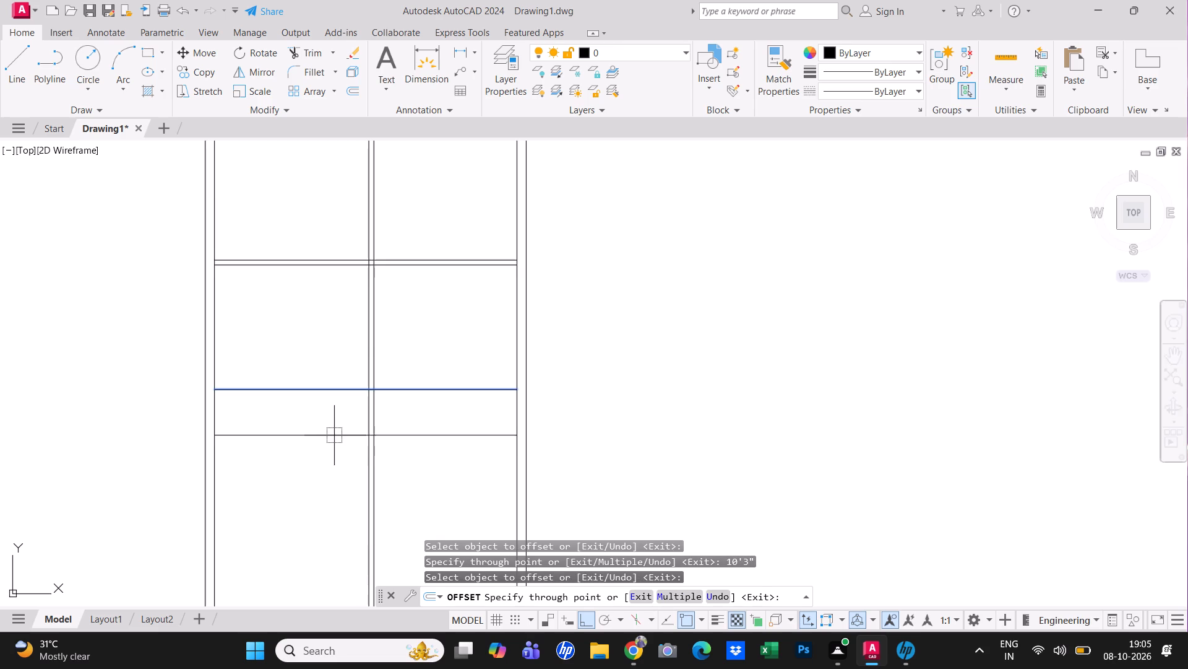
text(6")
key(Return)
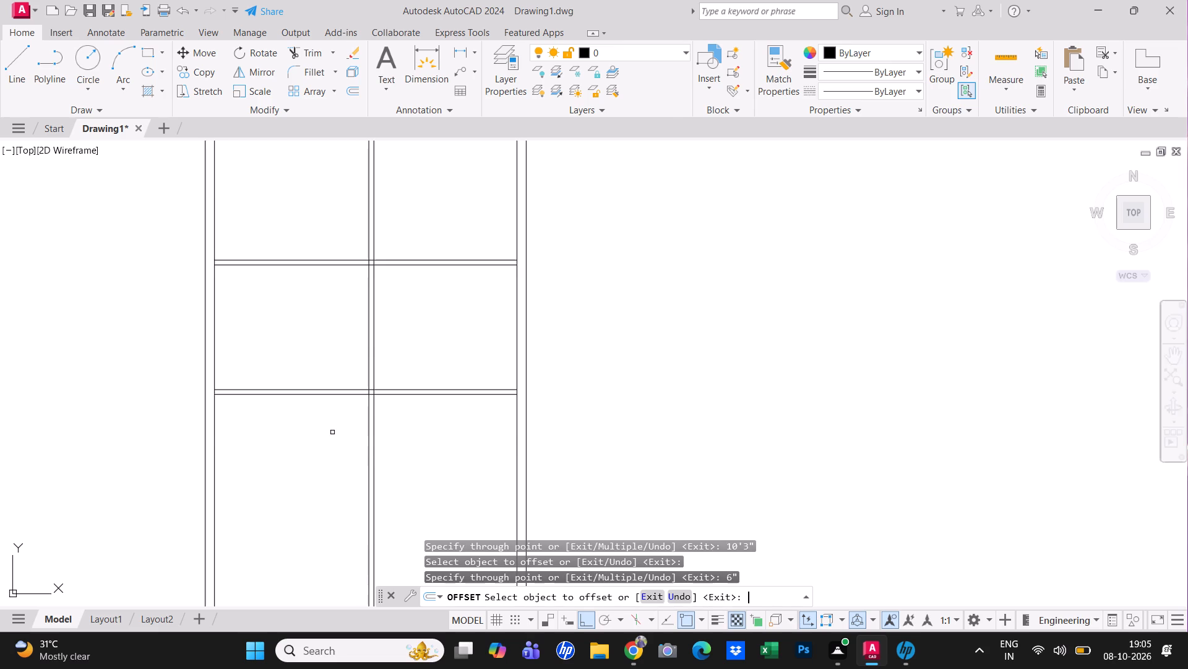
Form a middle horizontal partition by offsetting the upper partition's lower line 5' downward and its copy 6" further down.
scroll(575, 383, up, 1)
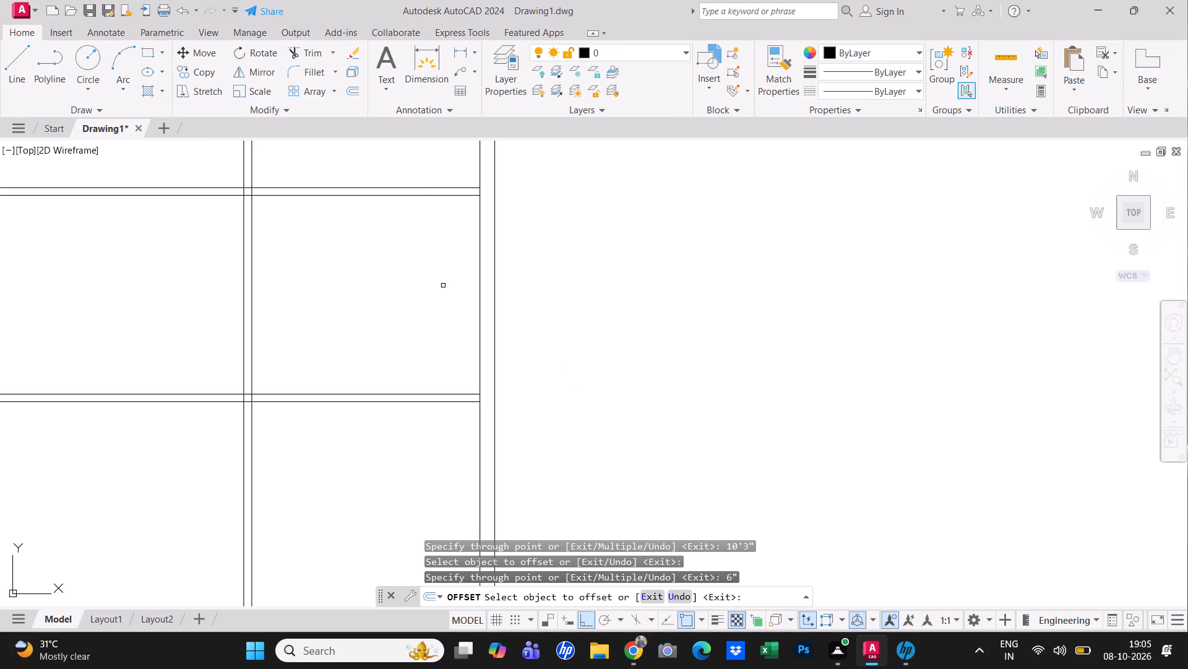
click(415, 196)
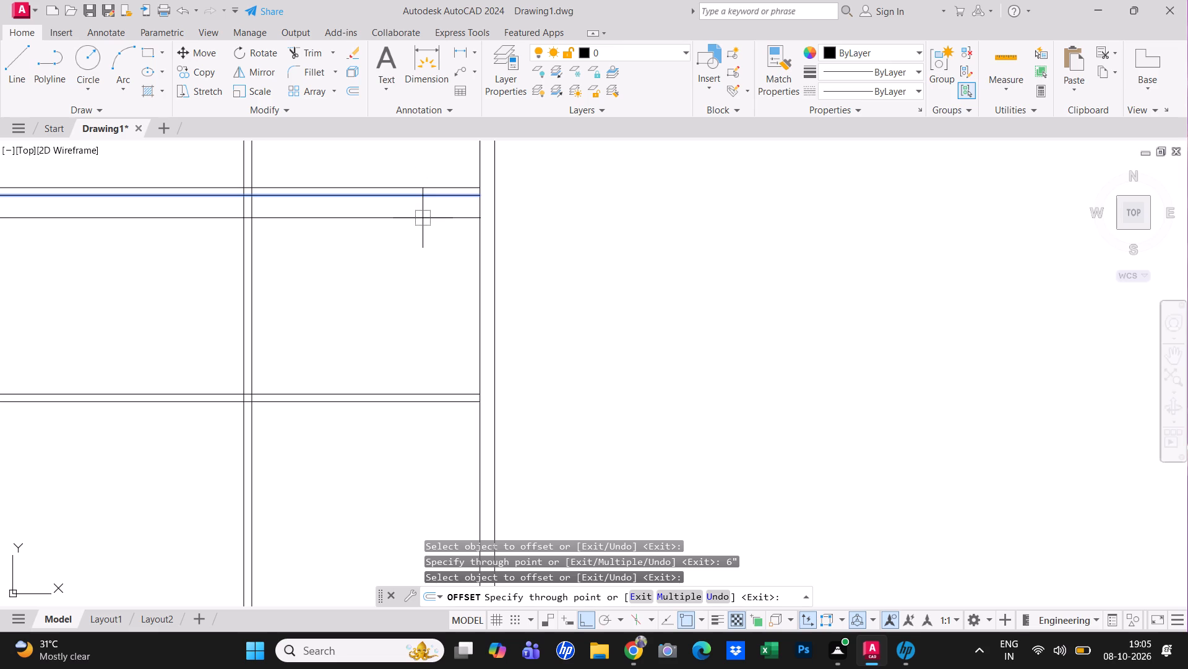
text(5')
key(Return)
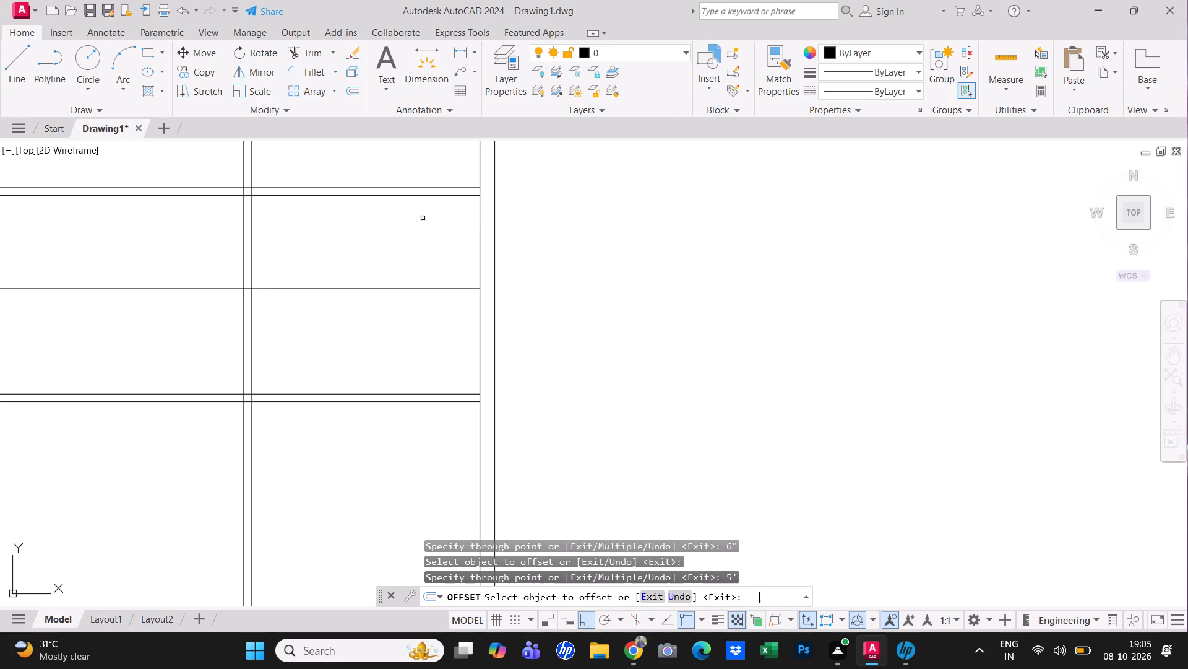
click(451, 289)
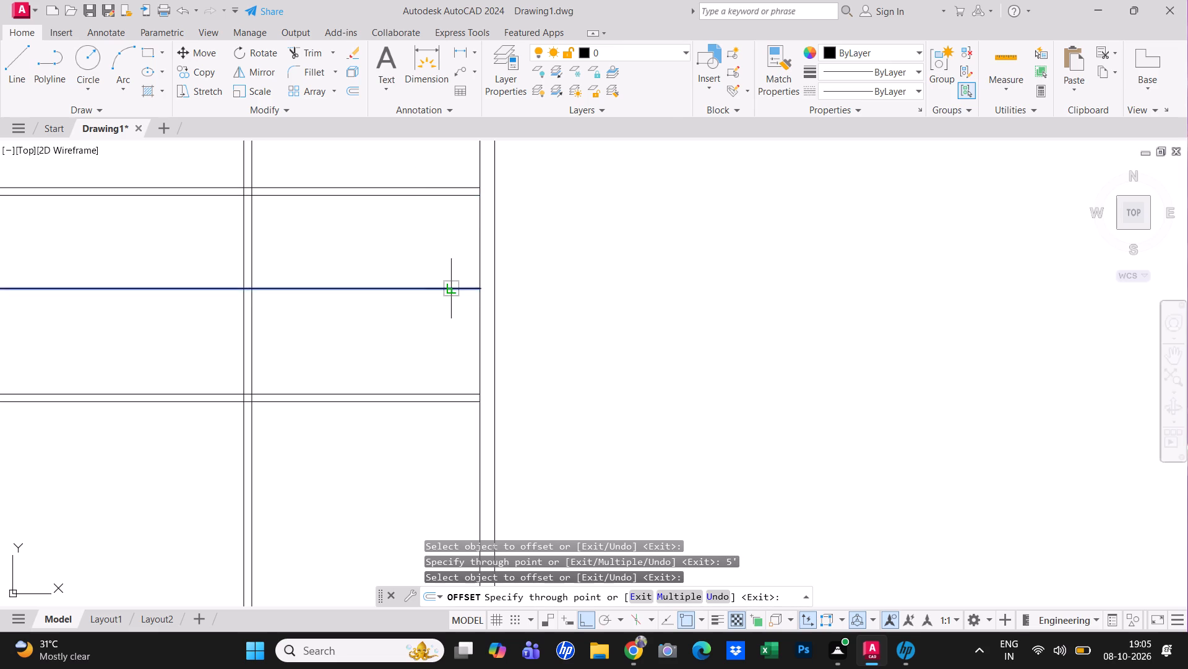
text(6")
key(Return)
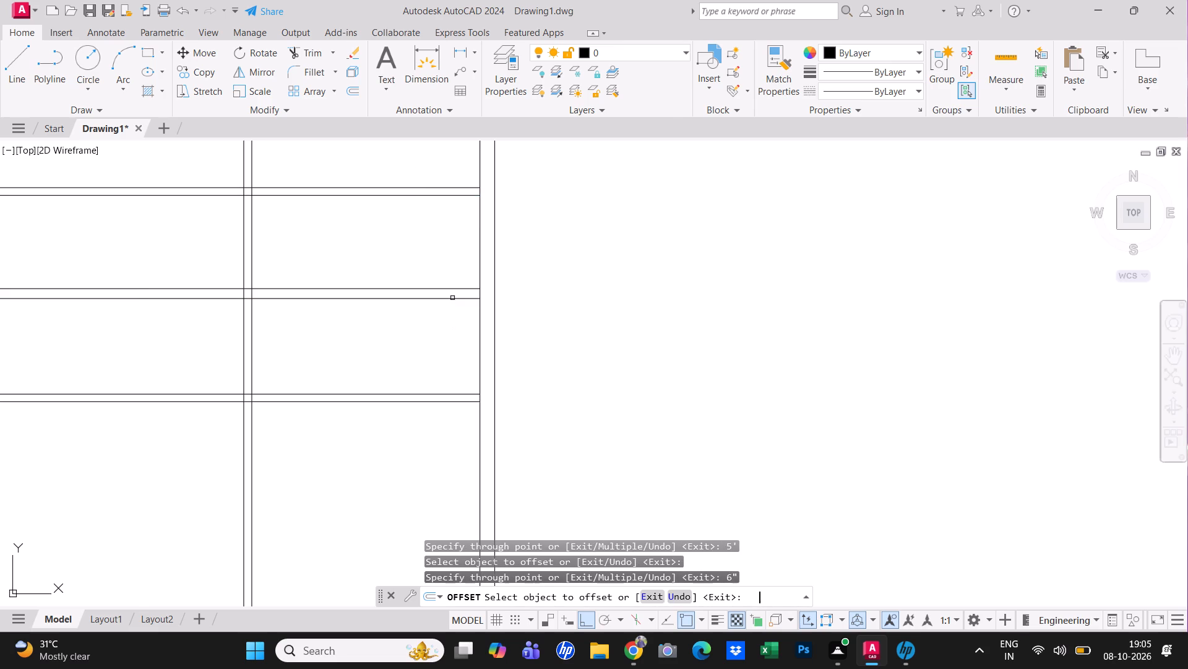
Quick-measure the distances between the inner walls and partition lines.
scroll(441, 286, up, 1)
click(1022, 56)
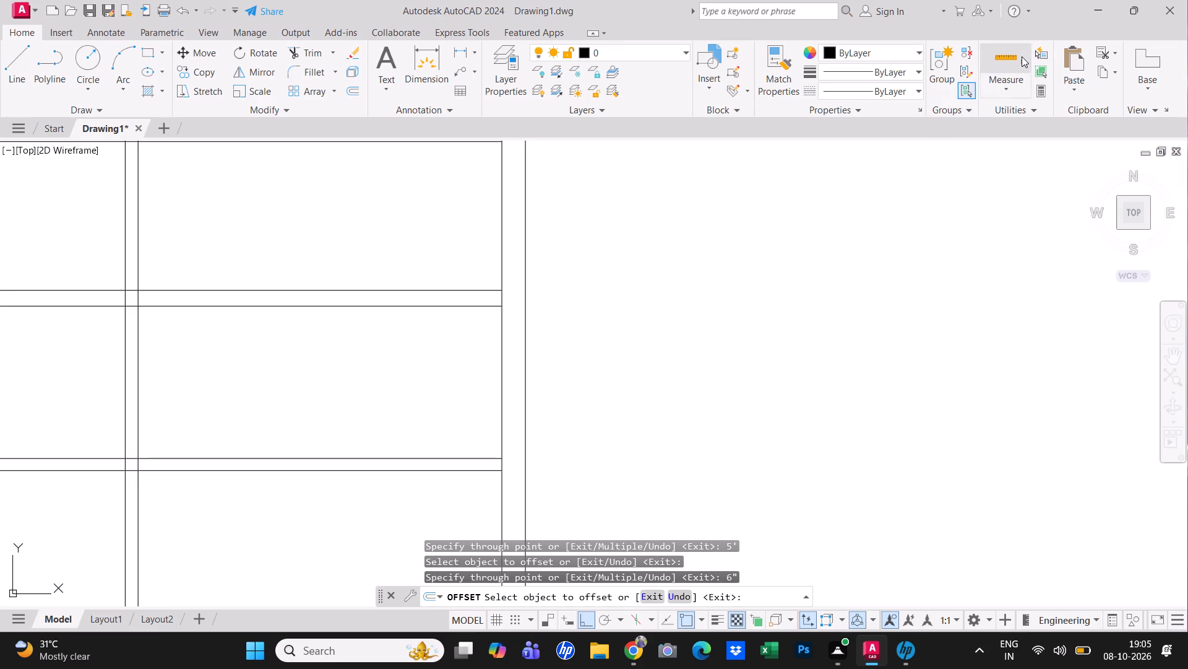
scroll(876, 157, down, 1)
middle_drag(876, 159, 855, 253)
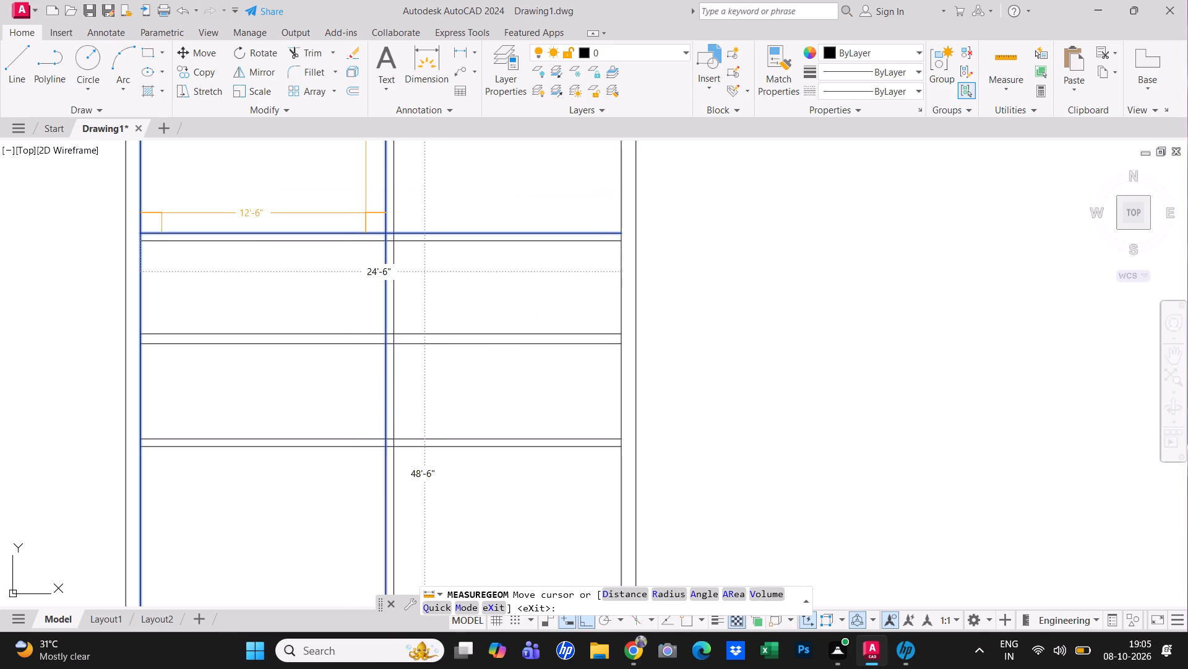
key(Escape)
Trim the left inner wall line at the upper horizontal partition and the top inner wall line at the vertical partition.
scroll(381, 247, down, 2)
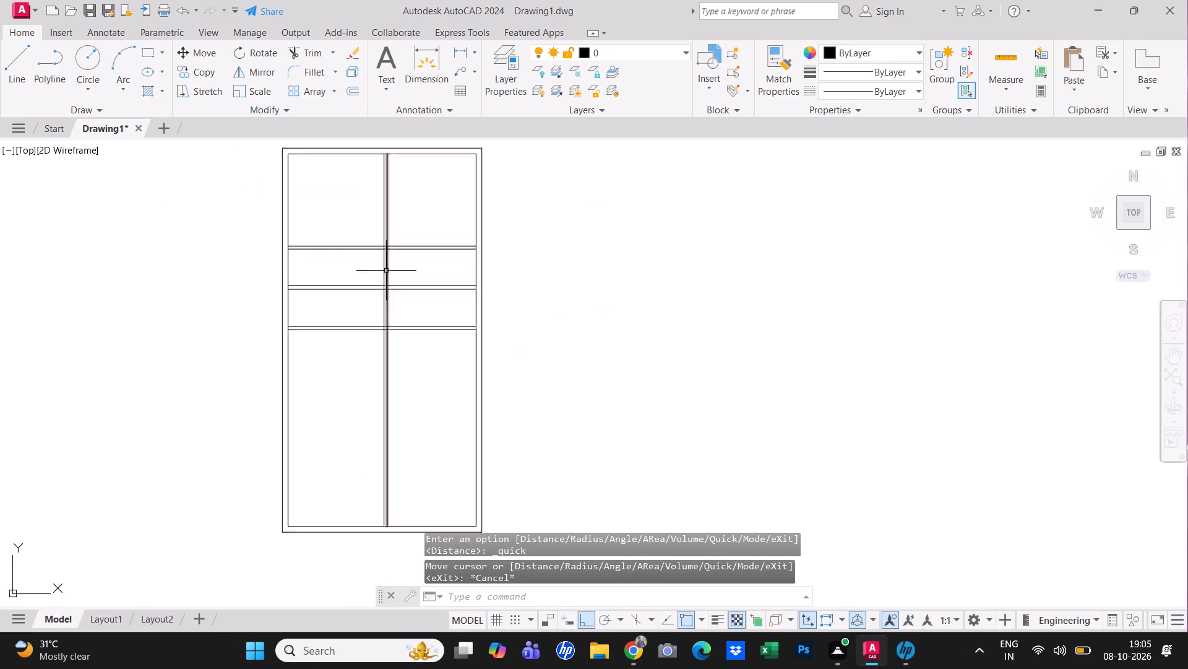
middle_drag(386, 271, 397, 204)
scroll(358, 247, up, 2)
middle_drag(350, 265, 363, 250)
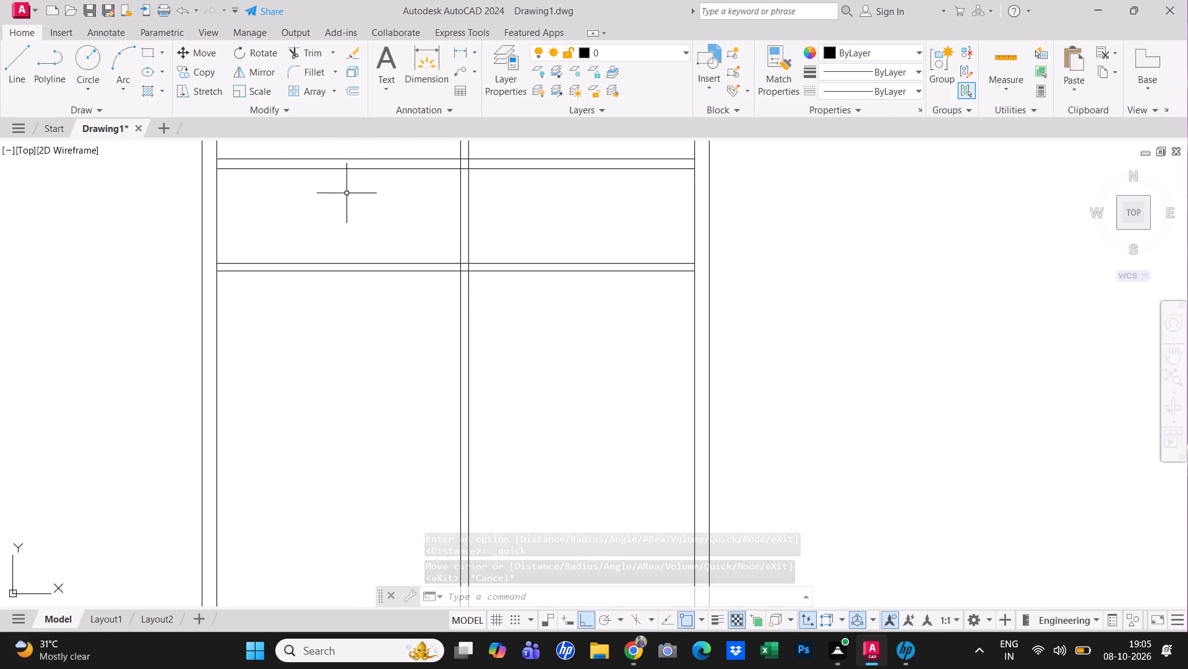
middle_drag(356, 250, 338, 346)
scroll(340, 344, down, 2)
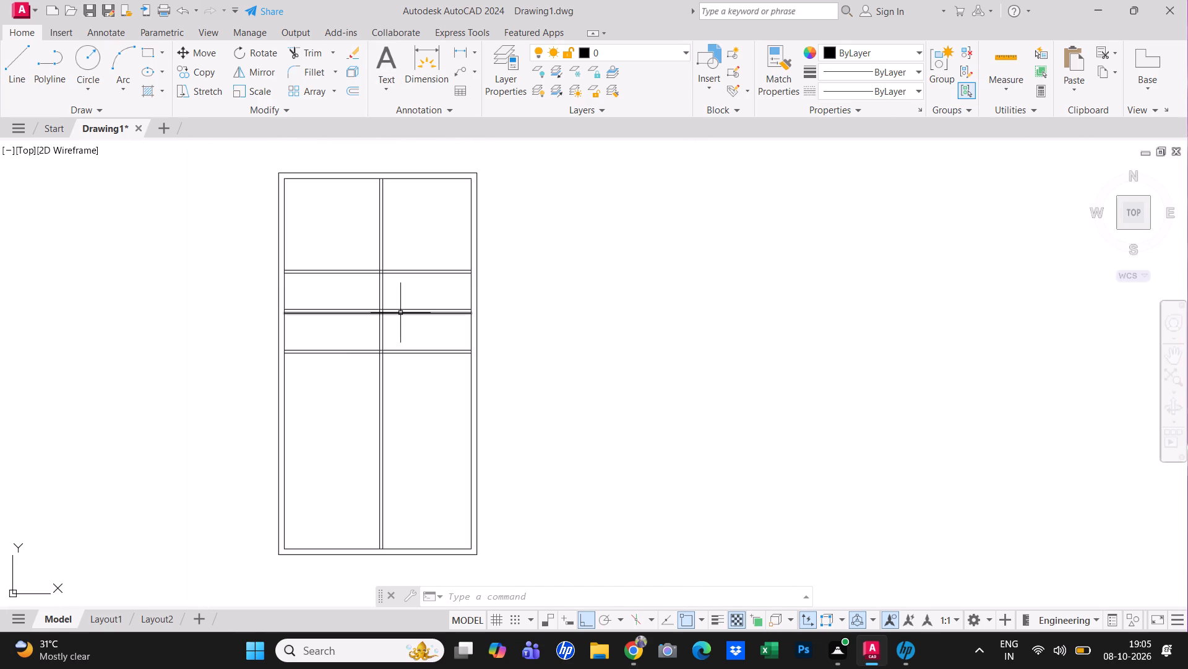
text(tr)
key(space)
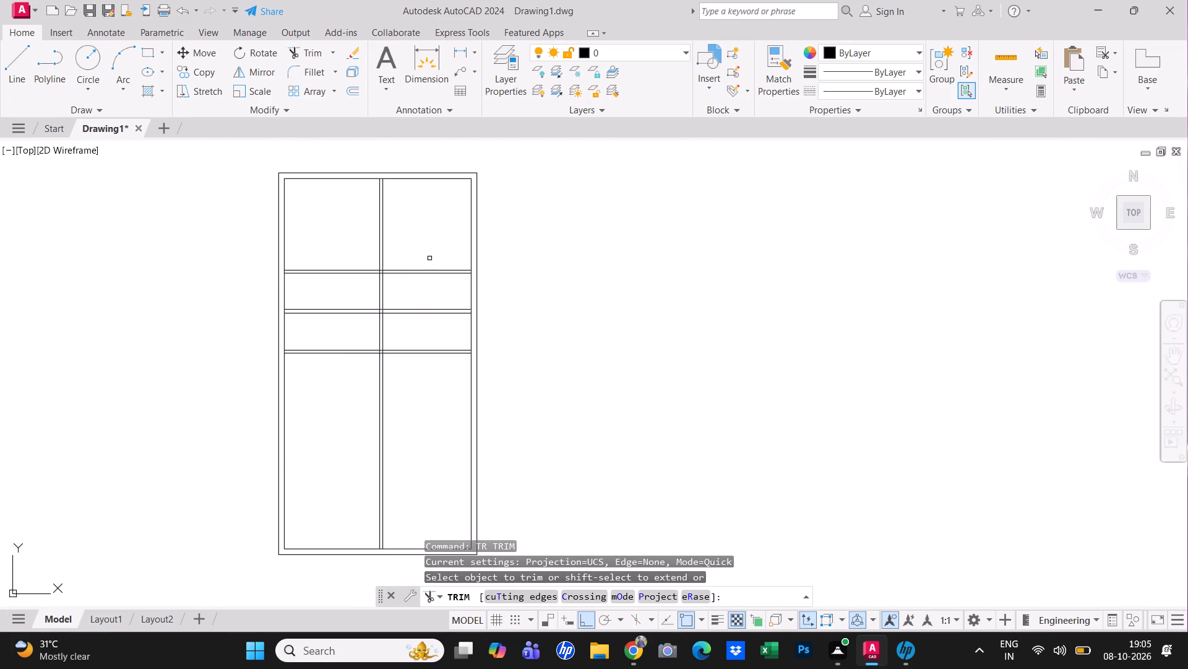
scroll(416, 265, up, 2)
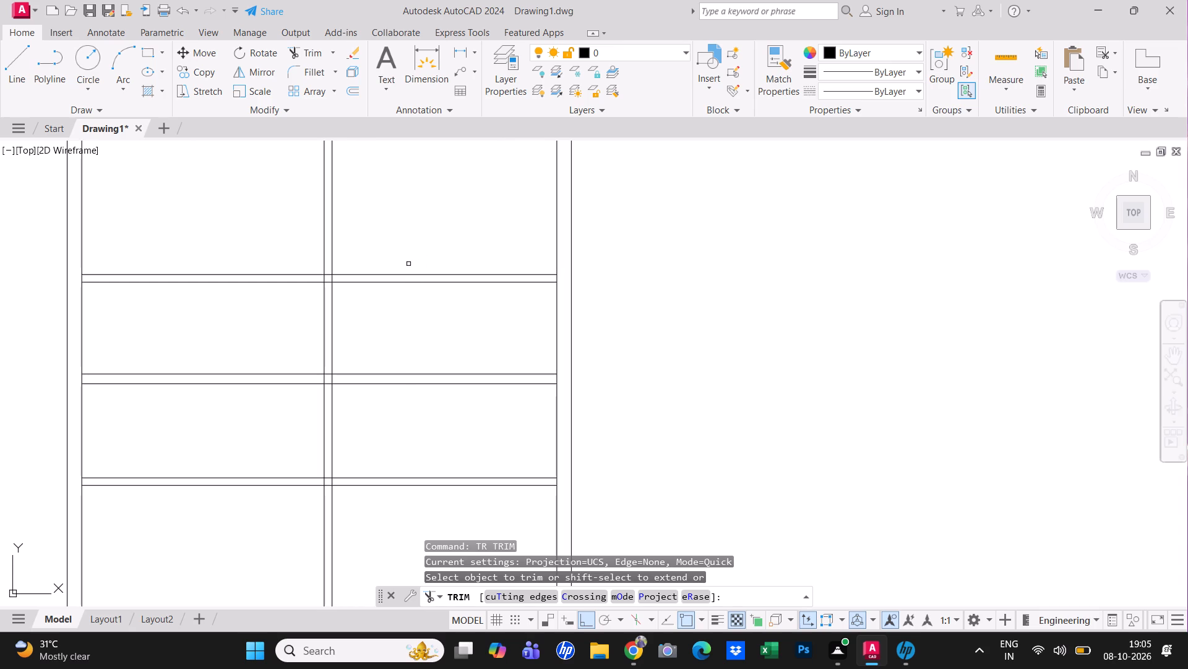
scroll(310, 279, up, 1)
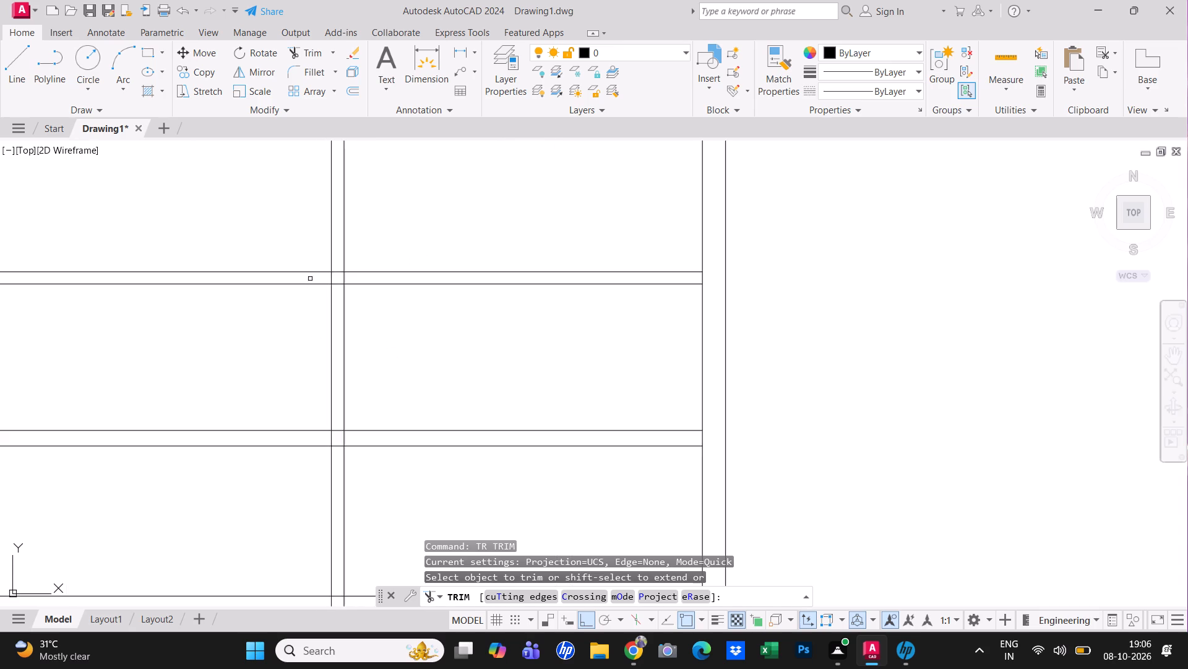
scroll(310, 279, up, 1)
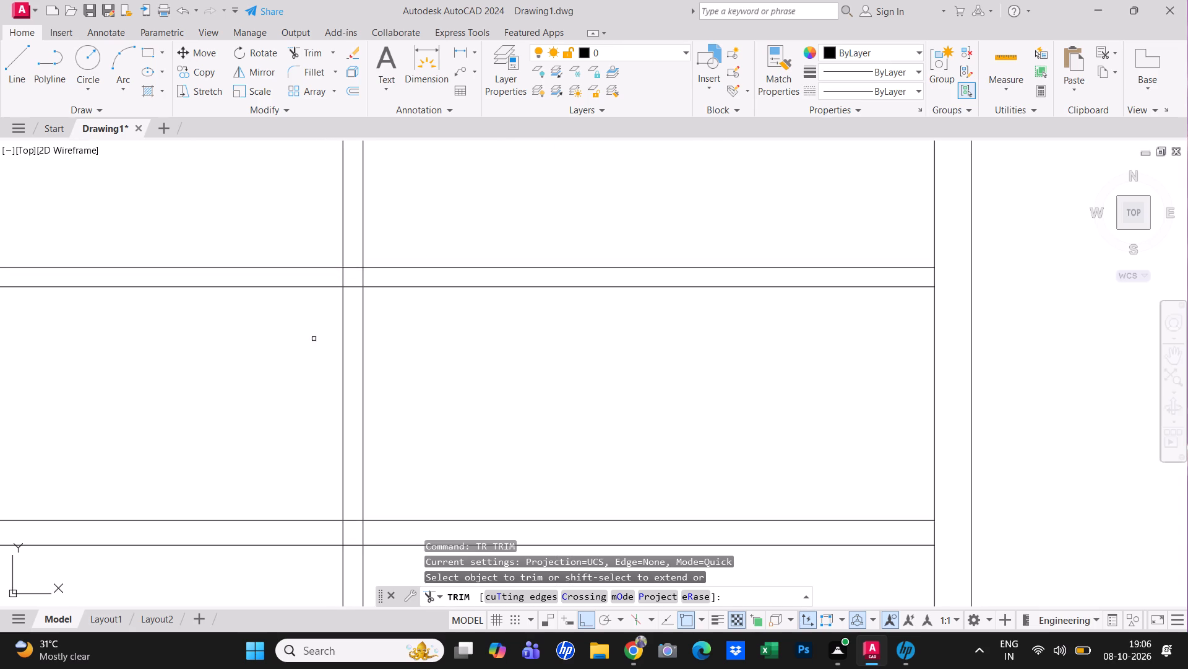
scroll(299, 327, down, 3)
scroll(153, 332, up, 4)
drag(181, 241, 186, 241)
click(217, 236)
scroll(202, 251, down, 5)
scroll(301, 158, up, 5)
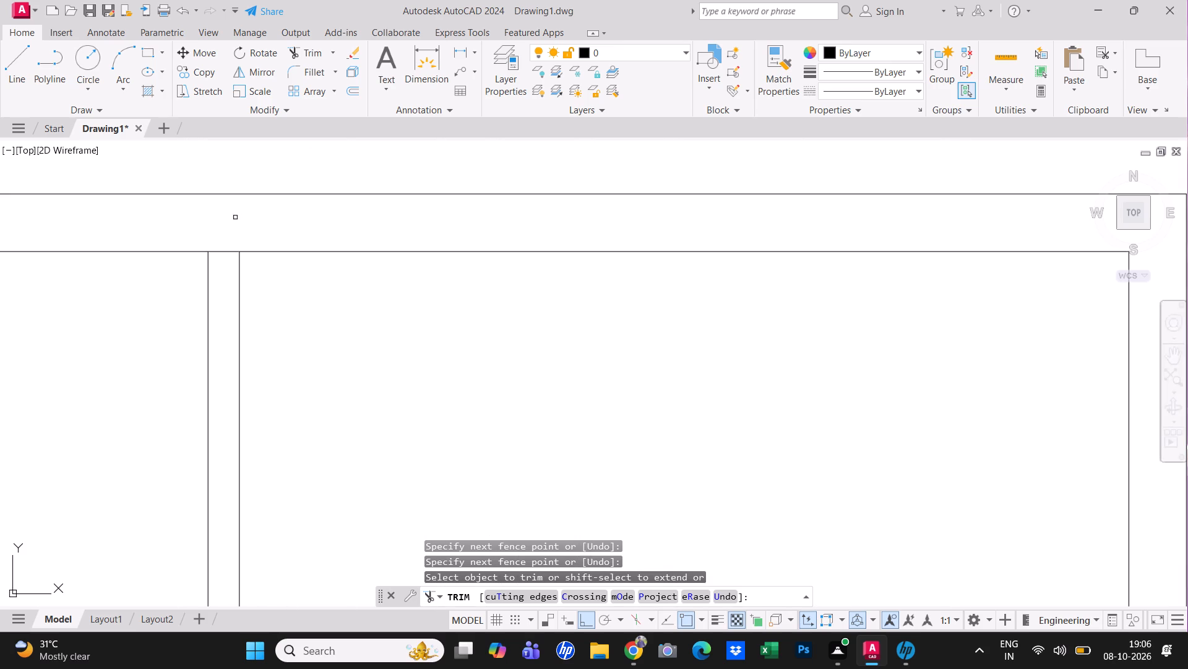
click(216, 242)
click(220, 261)
Trim the right inner wall line between the line pairs of the upper, middle and lower horizontal partitions.
scroll(222, 256, down, 5)
scroll(301, 367, up, 1)
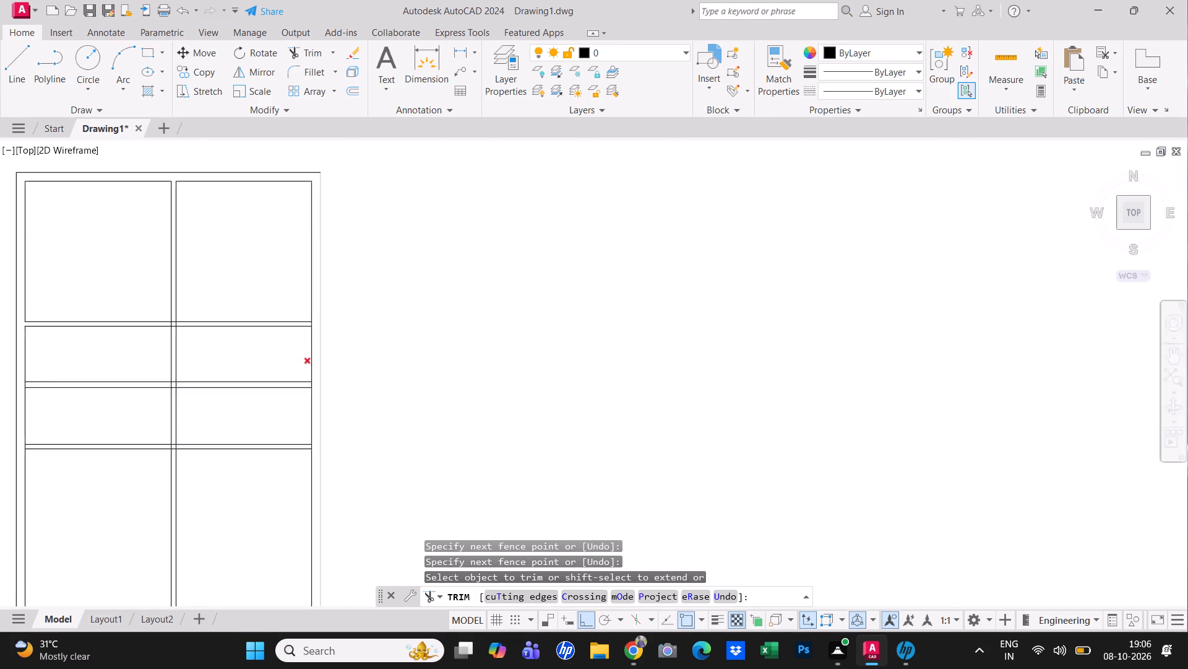
scroll(299, 358, up, 3)
click(363, 237)
click(310, 228)
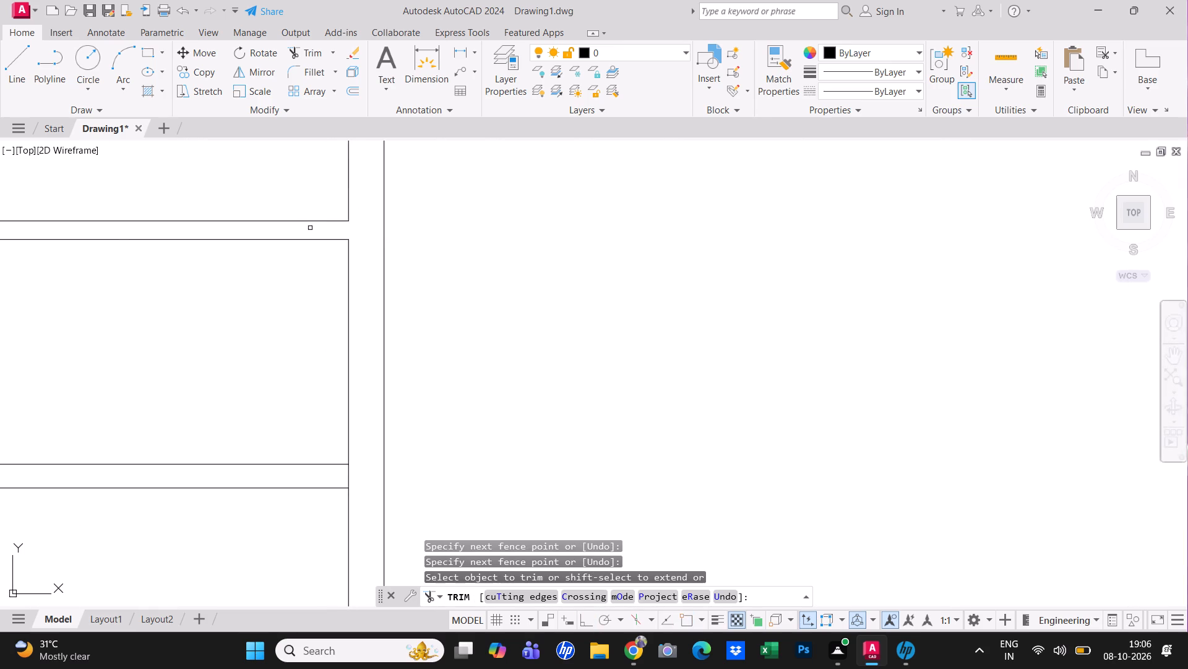
scroll(321, 237, down, 3)
scroll(314, 302, up, 3)
click(340, 289)
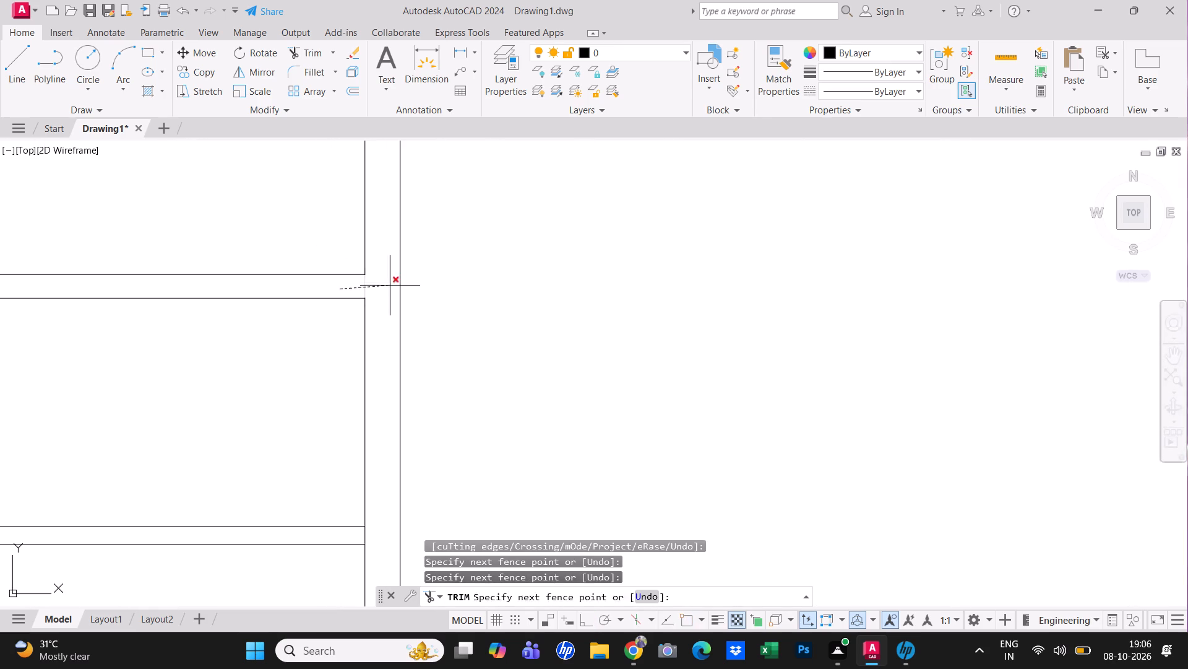
click(389, 286)
scroll(359, 295, down, 2)
scroll(359, 295, up, 1)
scroll(359, 295, down, 1)
scroll(344, 400, up, 4)
drag(385, 370, 392, 369)
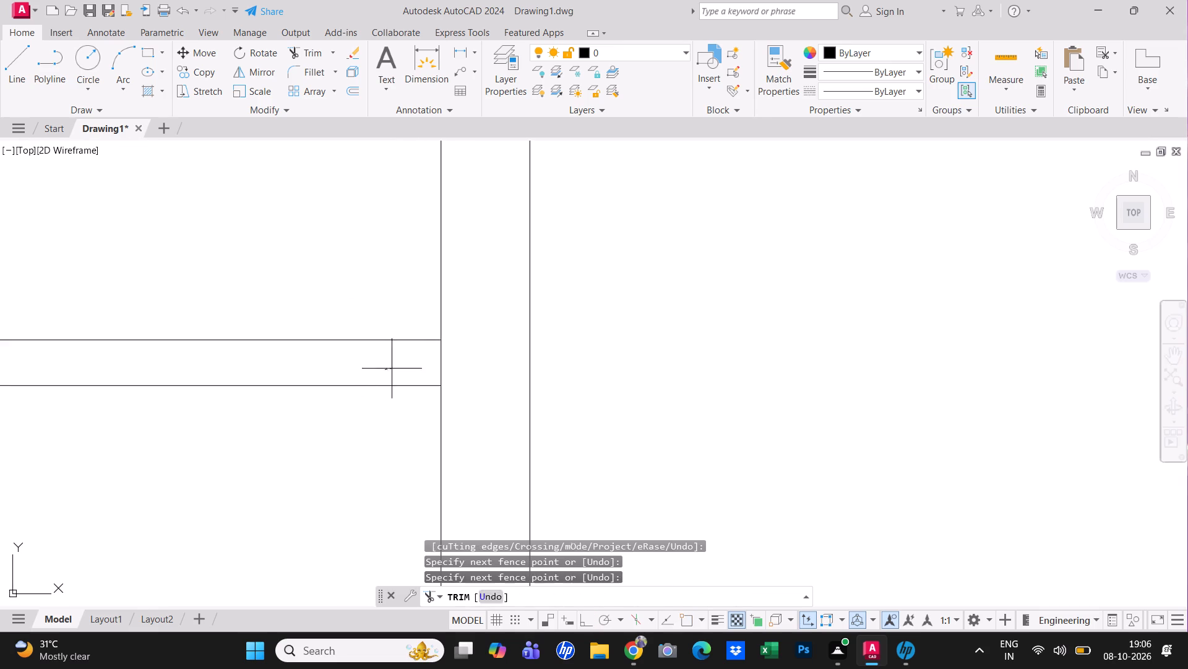
click(467, 360)
Trim away the middle horizontal partition on the left side, including its short pieces between the vertical partition lines.
scroll(337, 374, down, 5)
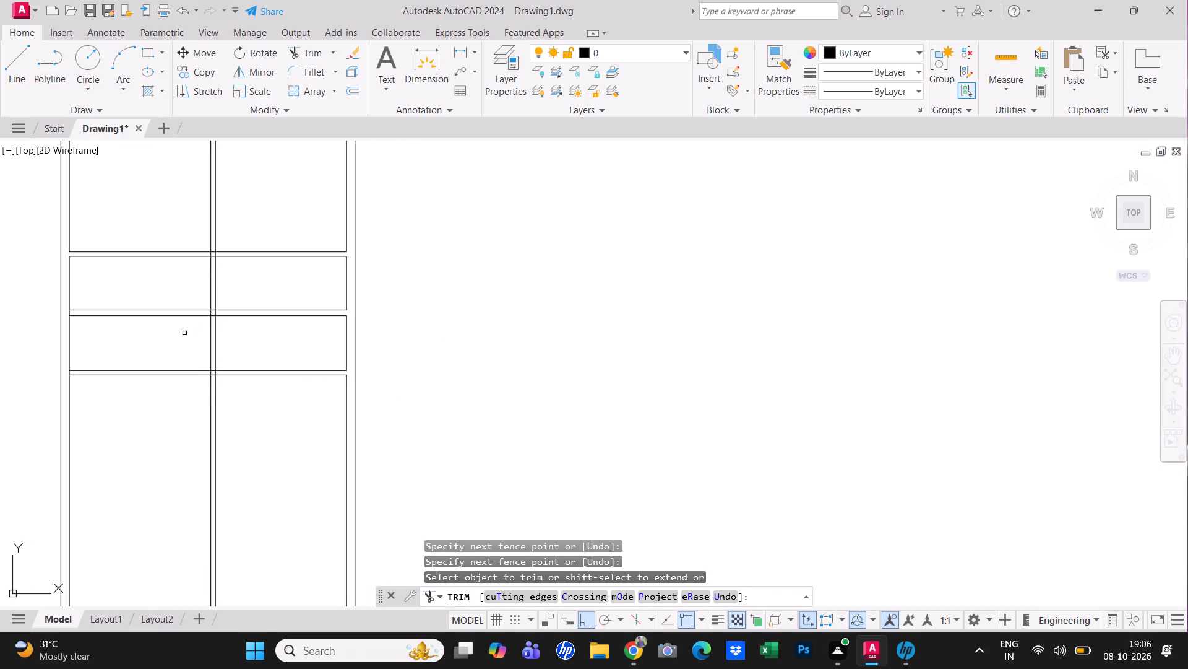
click(142, 344)
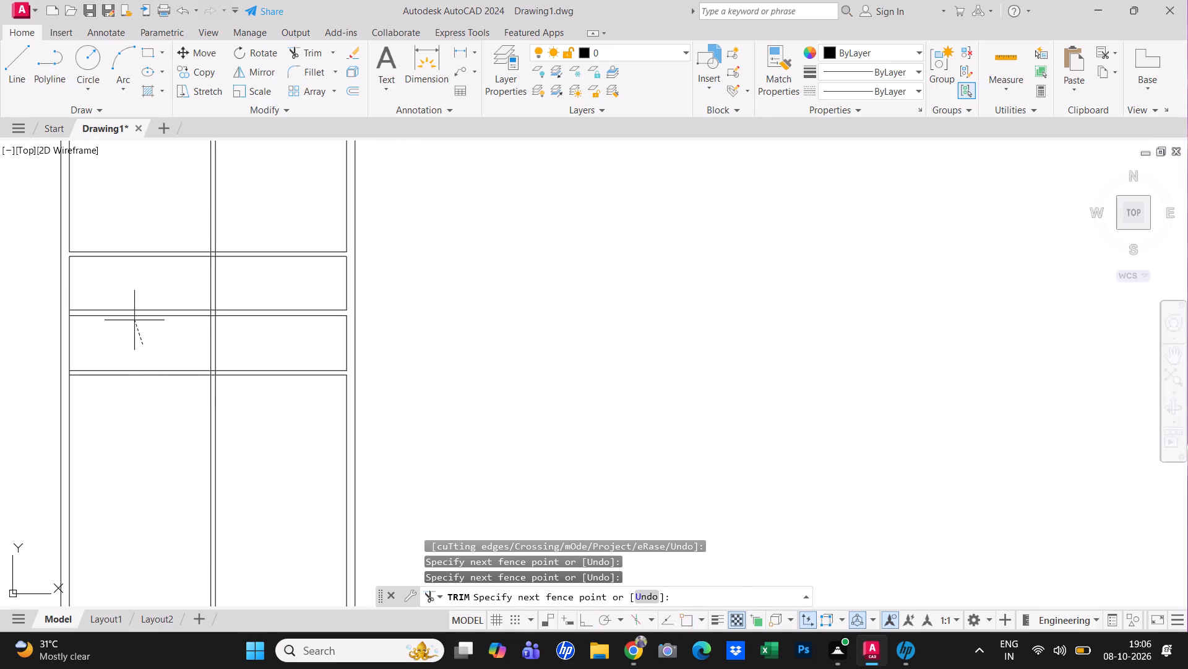
click(133, 293)
scroll(238, 320, up, 3)
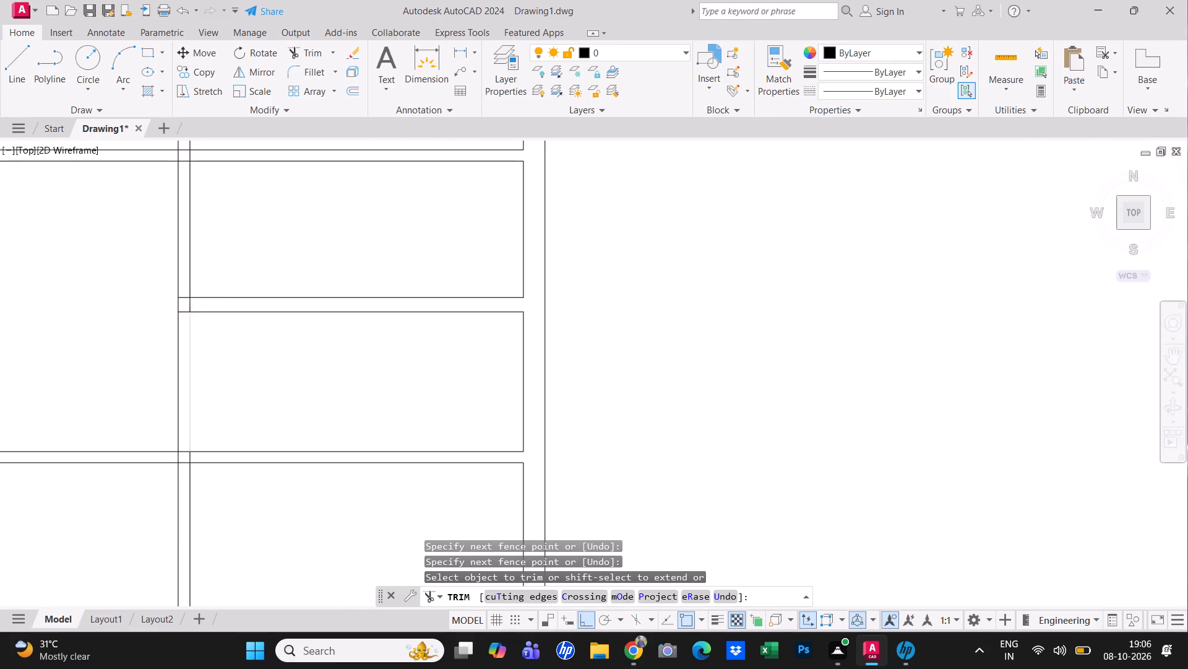
scroll(190, 314, up, 1)
click(174, 265)
click(171, 326)
Trim the vertical partition's right line at the middle partition and the upper partition's top line between the vertical lines.
drag(181, 297, 187, 297)
click(210, 290)
scroll(192, 307, down, 4)
scroll(194, 251, up, 3)
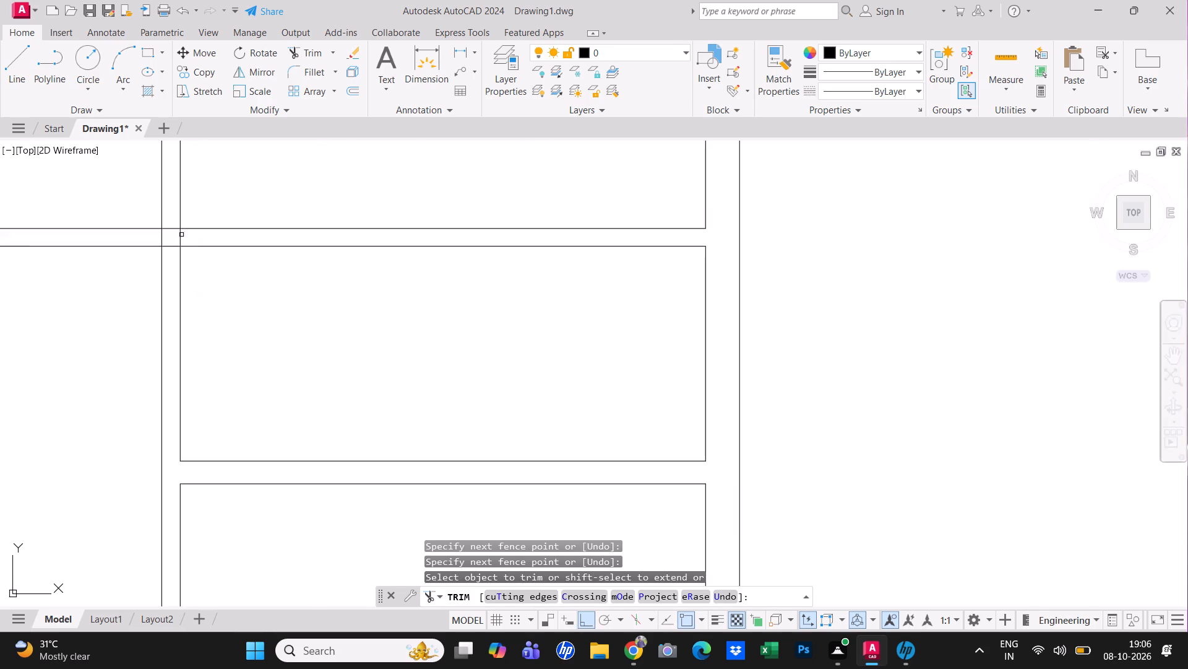
click(171, 229)
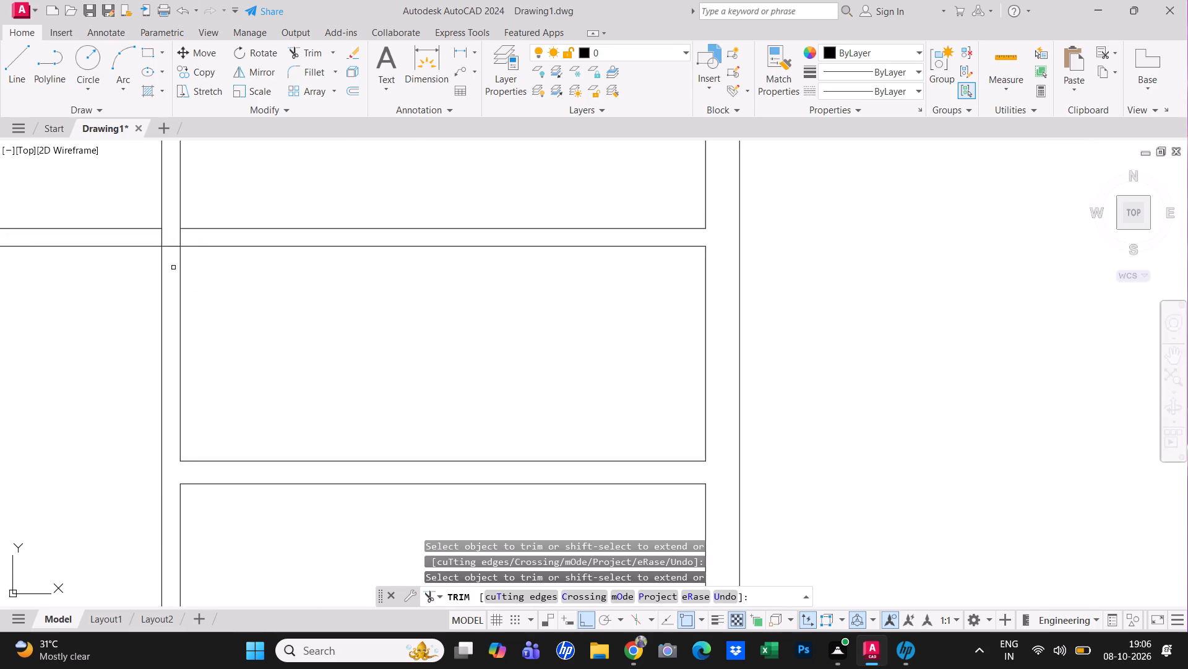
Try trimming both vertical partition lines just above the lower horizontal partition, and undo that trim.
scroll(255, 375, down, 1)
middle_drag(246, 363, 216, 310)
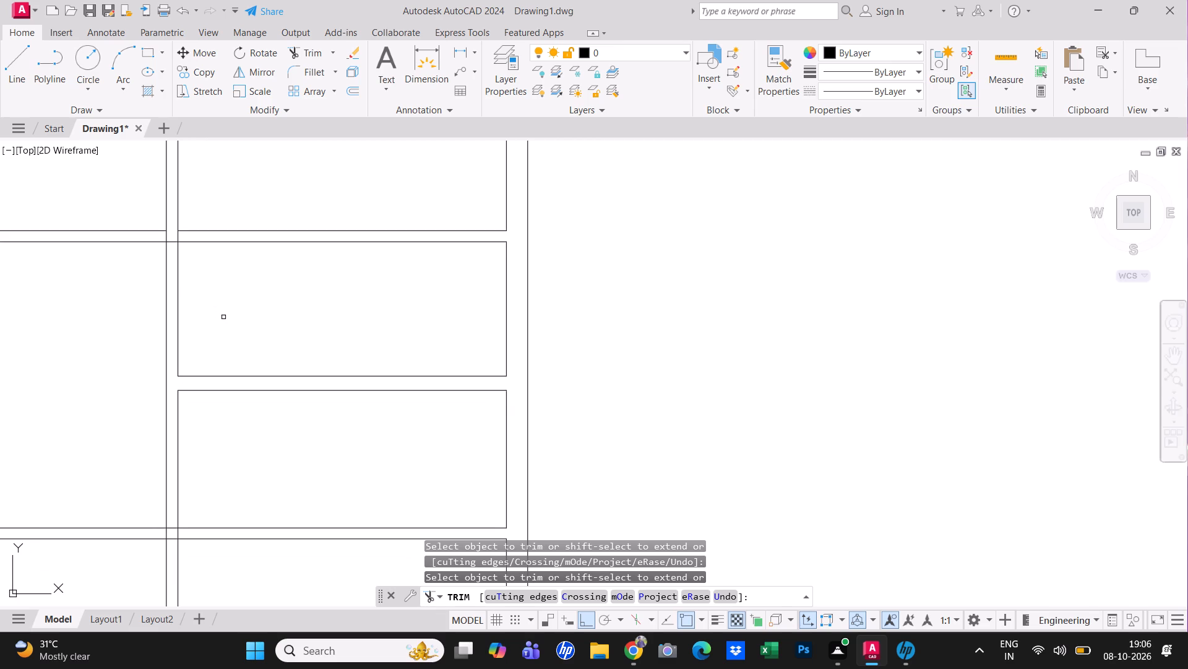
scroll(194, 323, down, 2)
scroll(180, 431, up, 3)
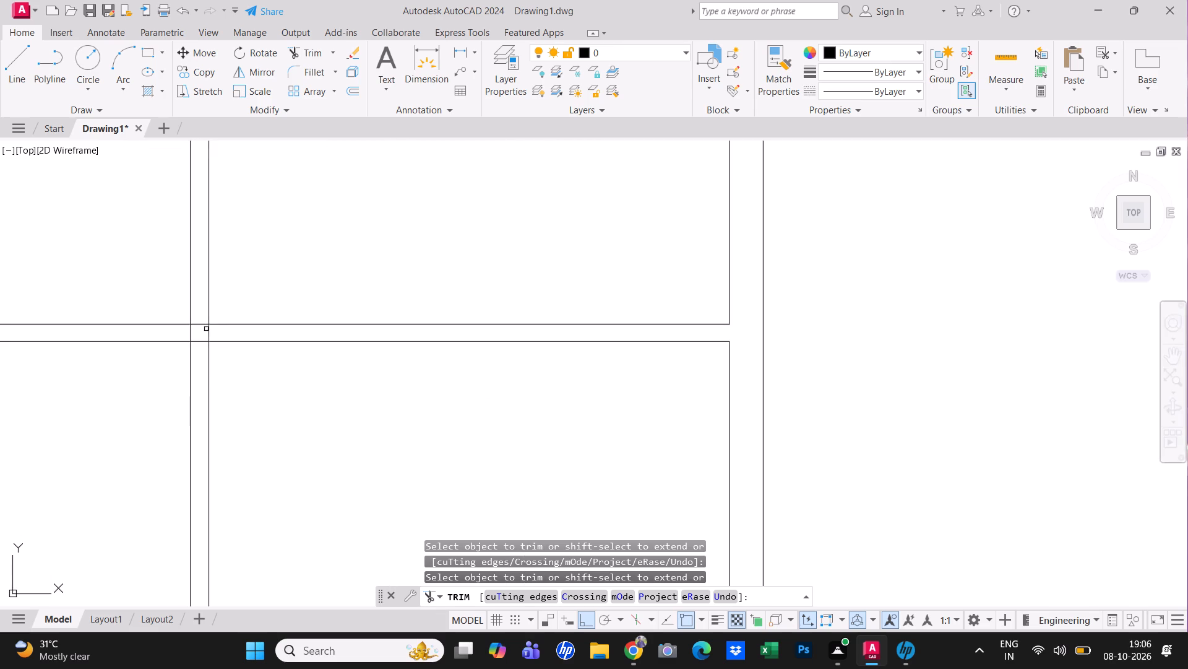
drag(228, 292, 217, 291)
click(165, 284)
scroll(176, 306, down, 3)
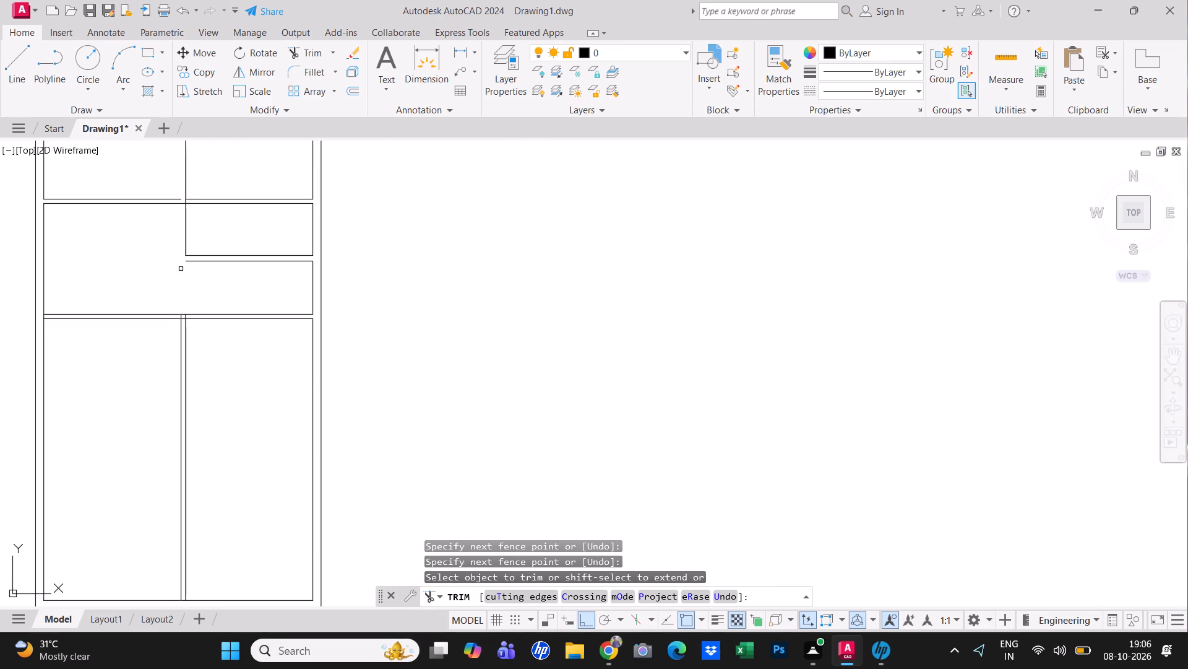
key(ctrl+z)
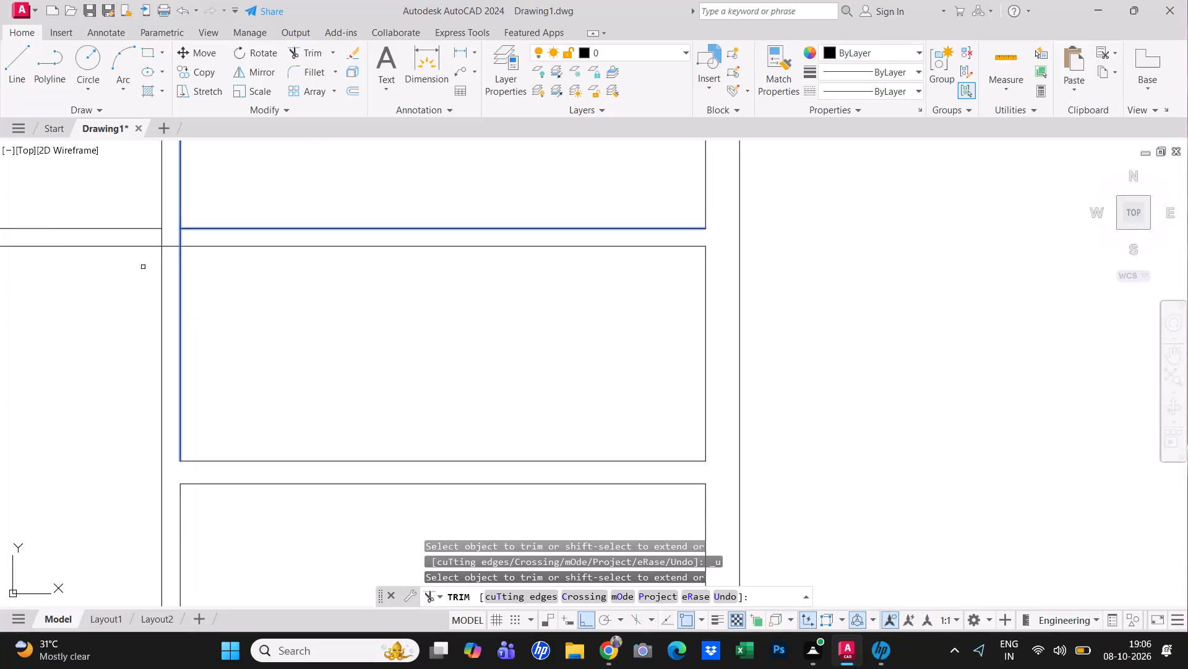
Trim the left line of the vertical partition just below the upper horizontal partition.
click(163, 267)
scroll(148, 299, down, 2)
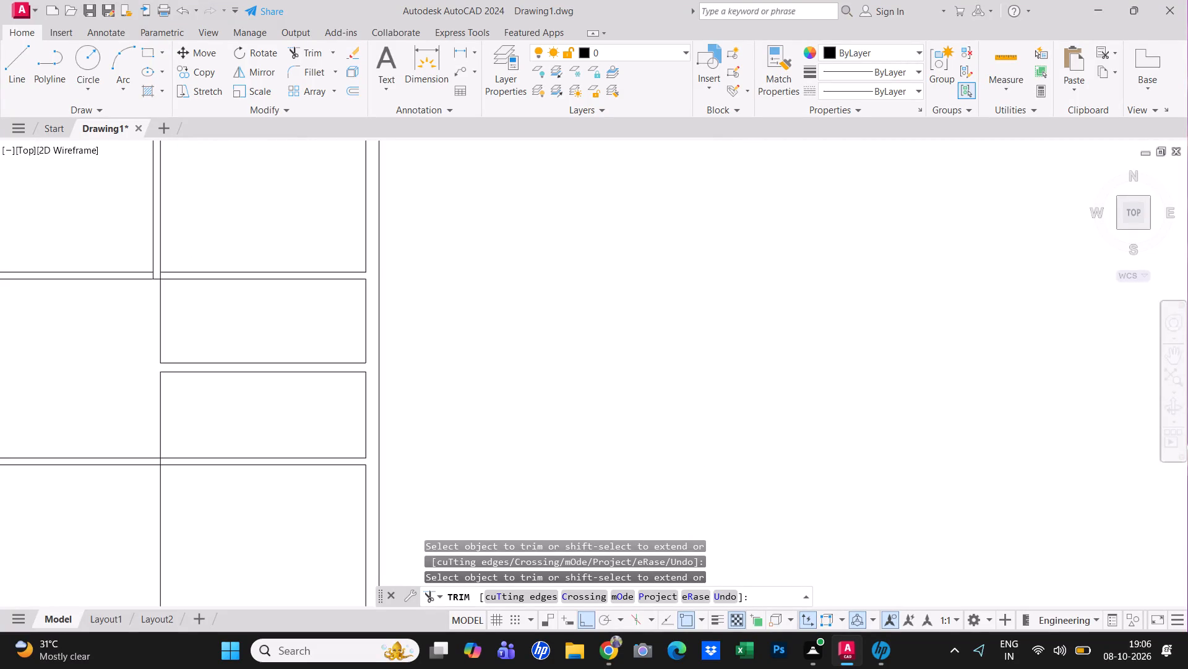
Trim the vertical partition's remaining line between the upper and middle horizontal partitions and between the middle and lower ones.
click(160, 307)
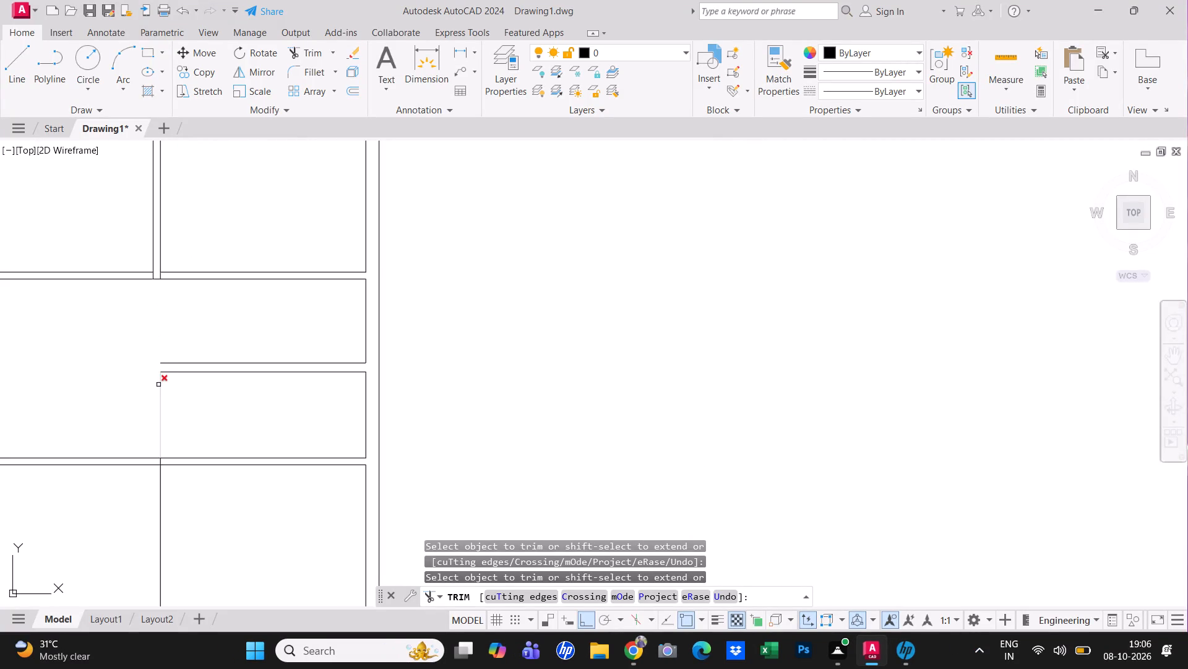
click(158, 388)
scroll(156, 387, down, 2)
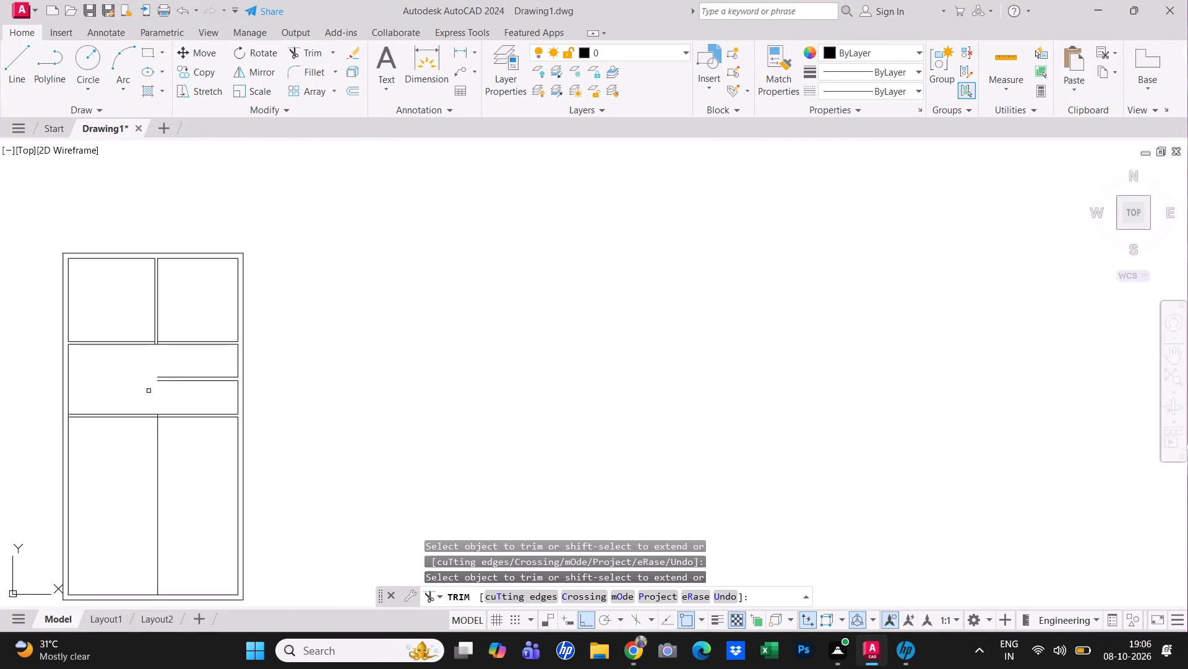
scroll(165, 443, up, 1)
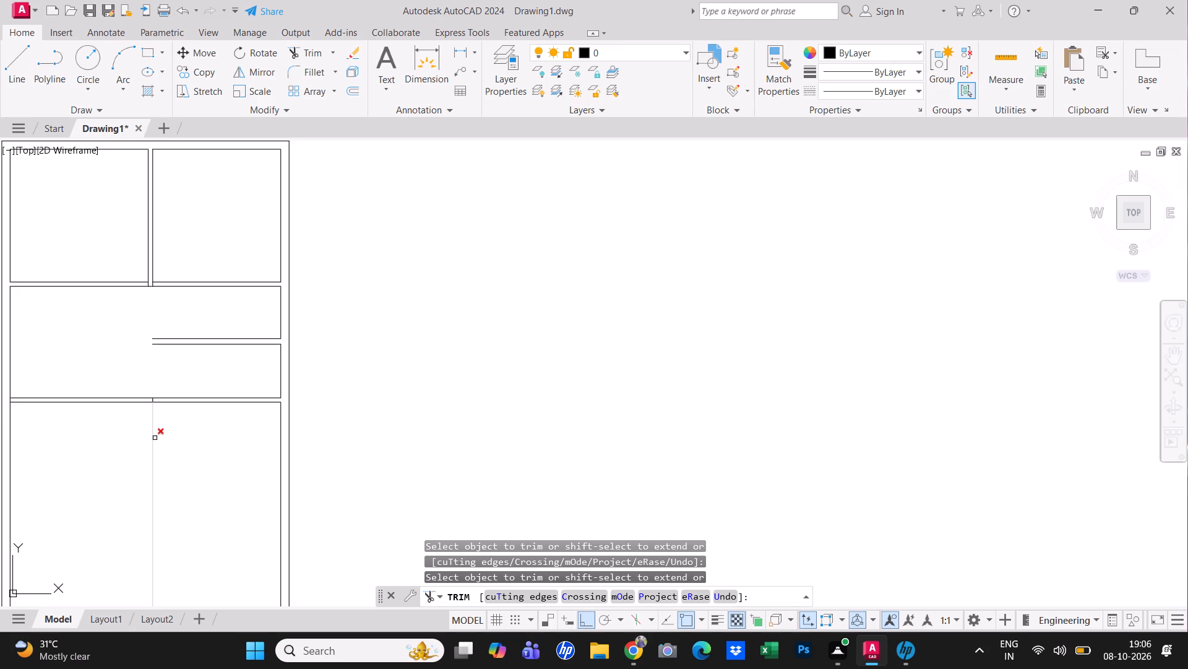
key(Escape)
Offset the bottom line of the lower horizontal partition downward by 10' and again by 17'6".
text(o t)
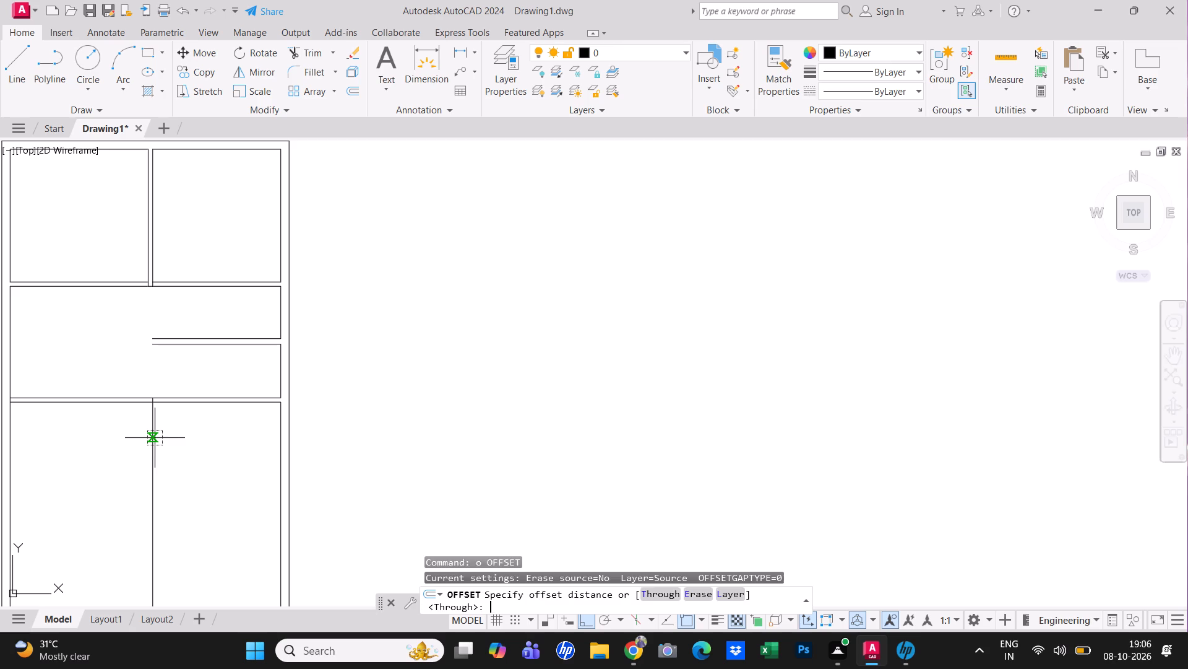
key(space)
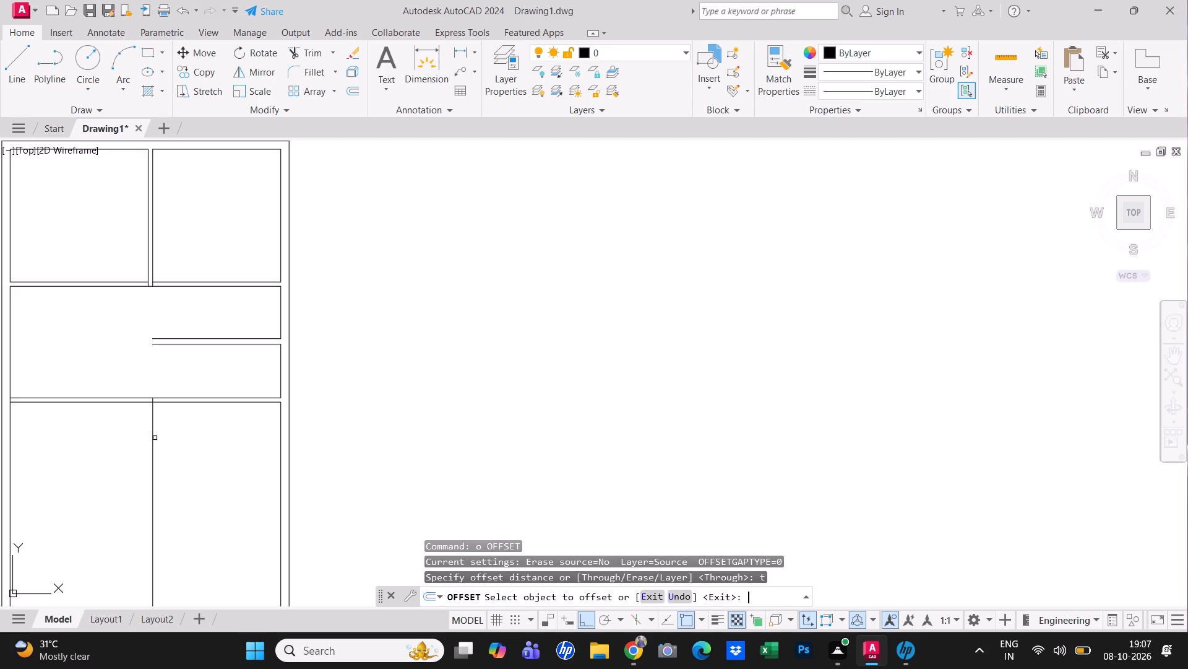
click(124, 403)
text(10')
key(Return)
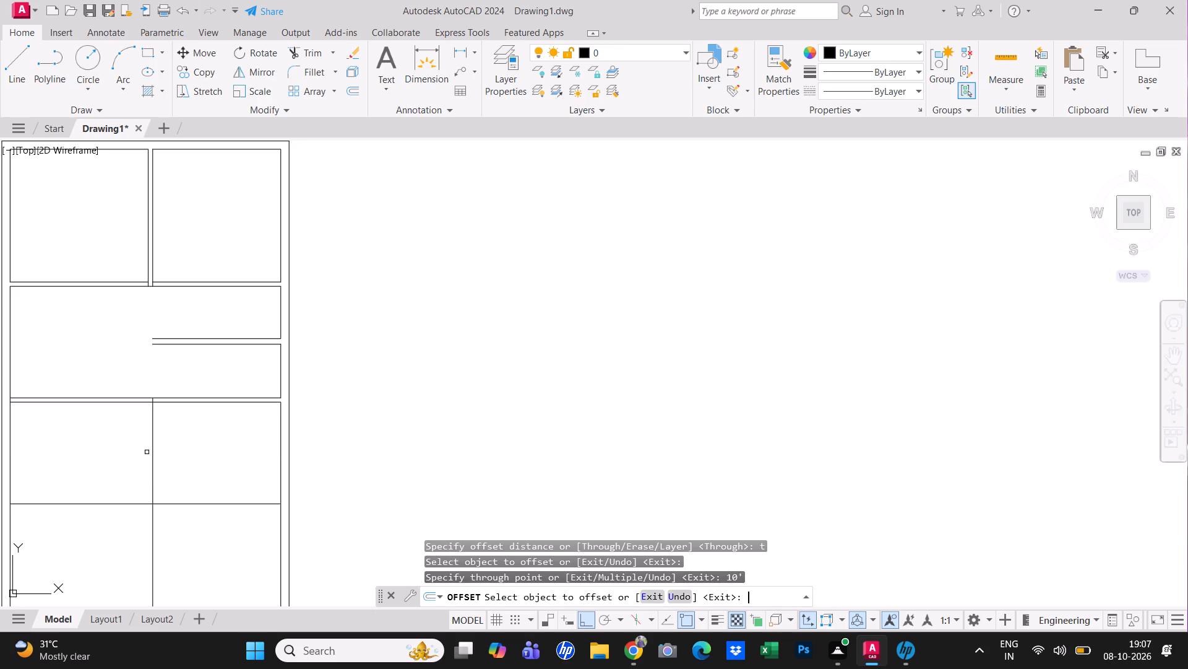
click(189, 404)
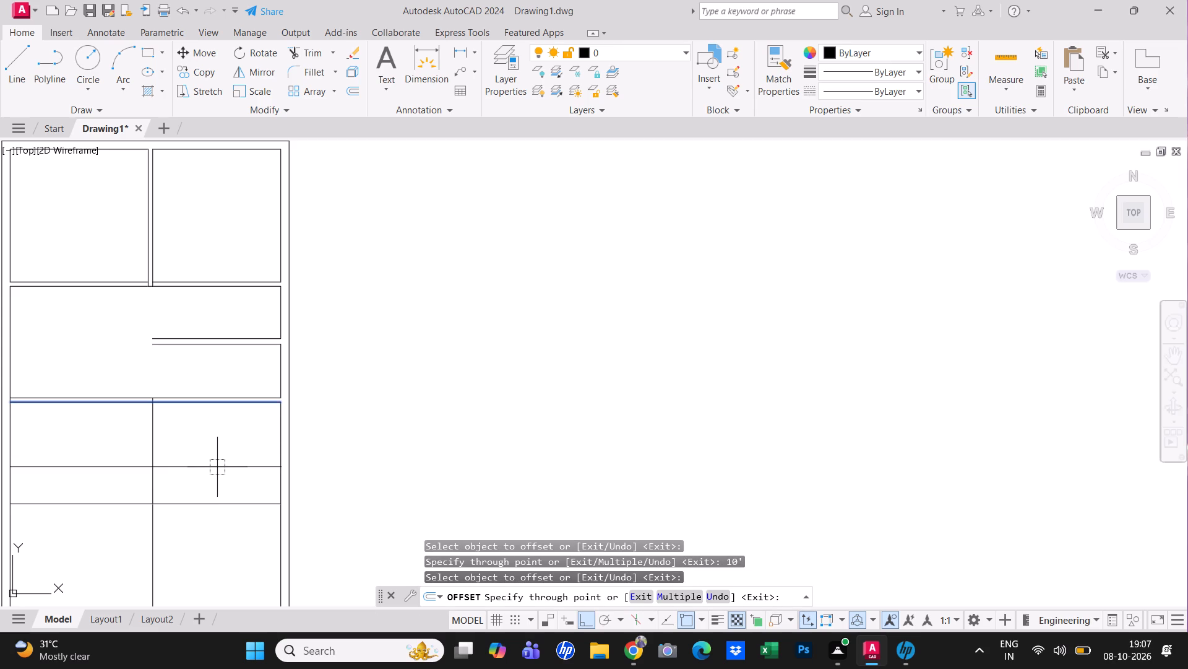
key(1)
text(7')
key(6)
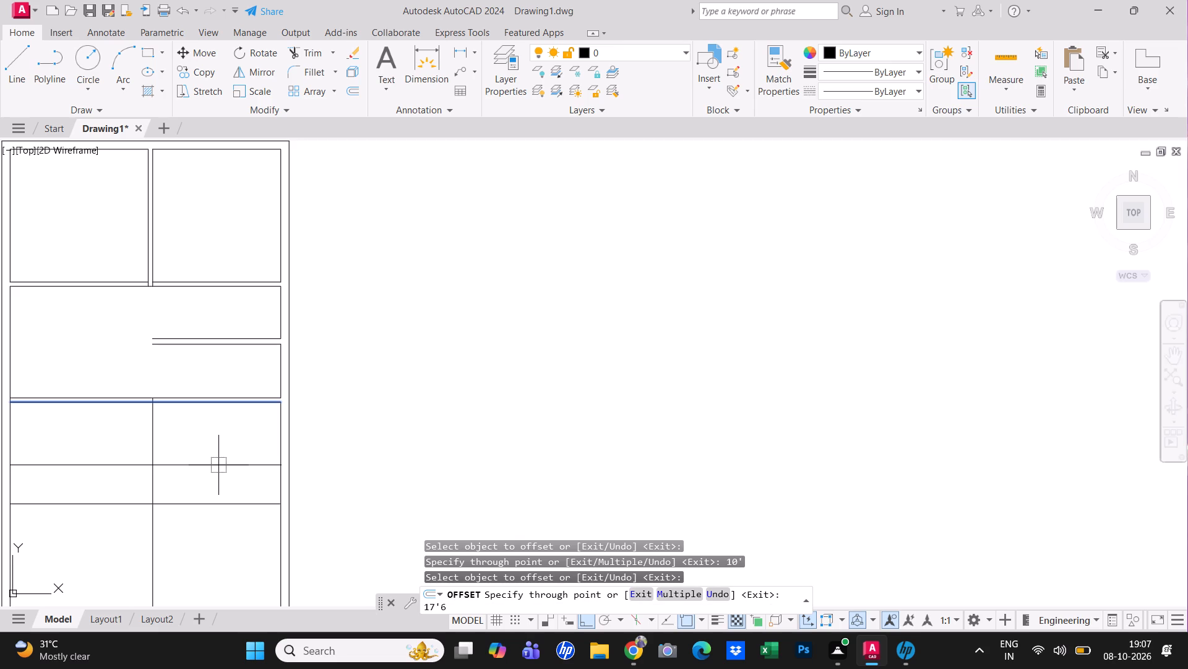
key(shift+quotedbl)
key(Return)
Offset each of the two new horizontal lines 6" downward to give both partitions their second line.
middle_drag(222, 438, 208, 365)
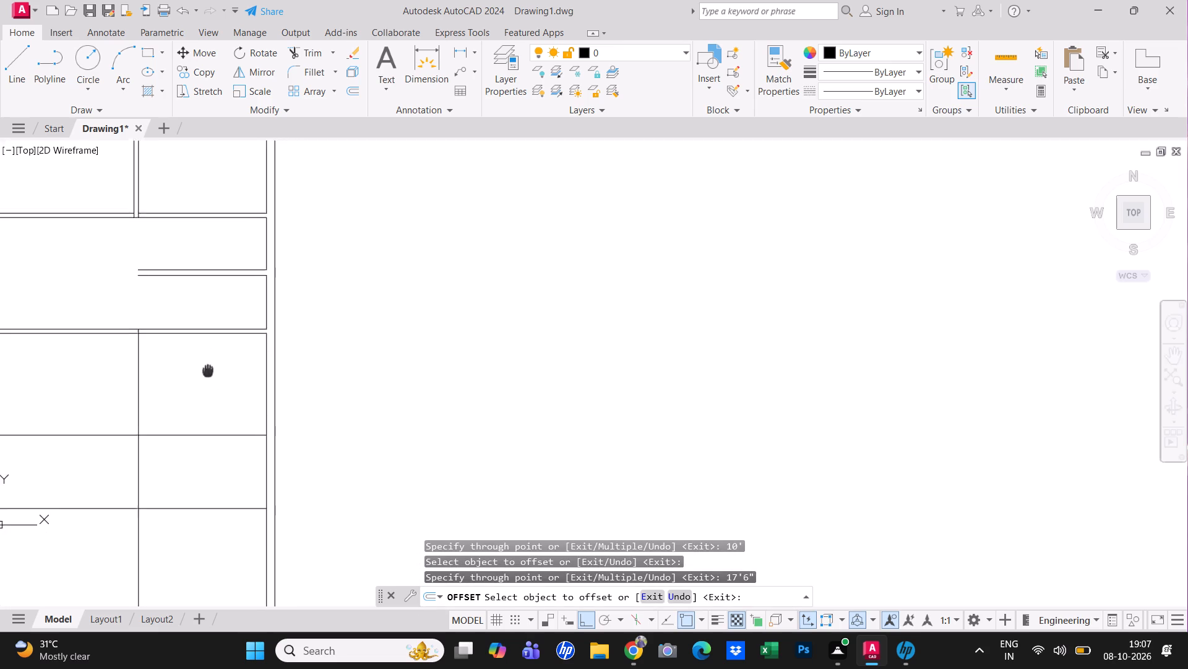
middle_drag(208, 365, 337, 326)
click(215, 390)
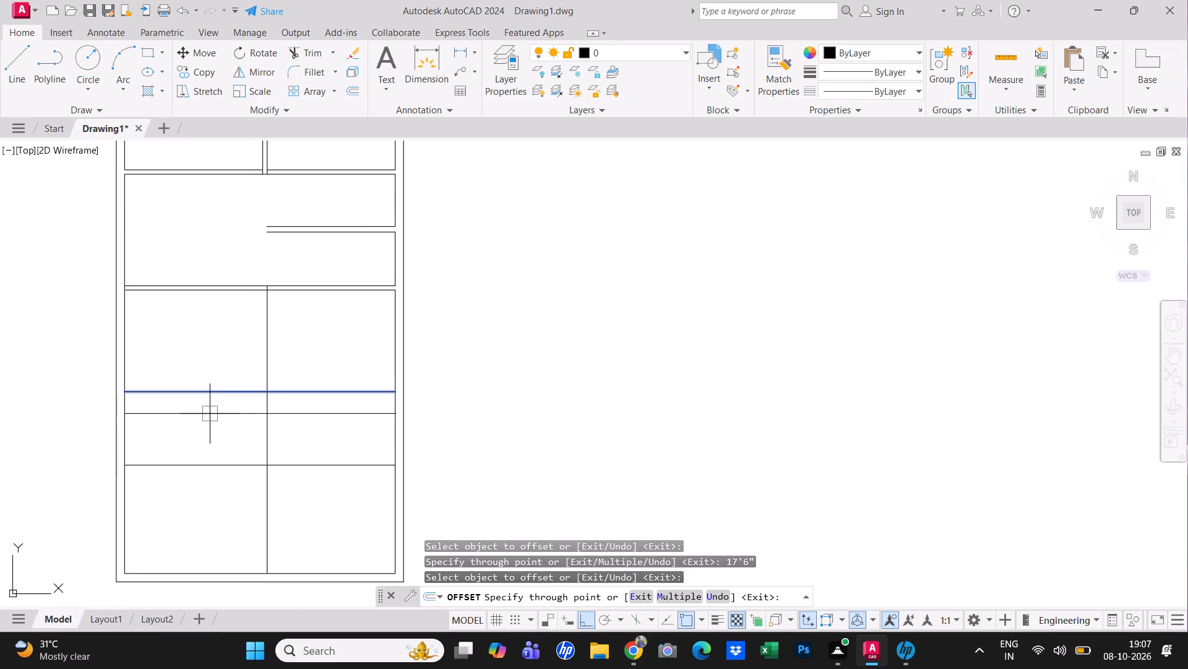
text(6")
key(Return)
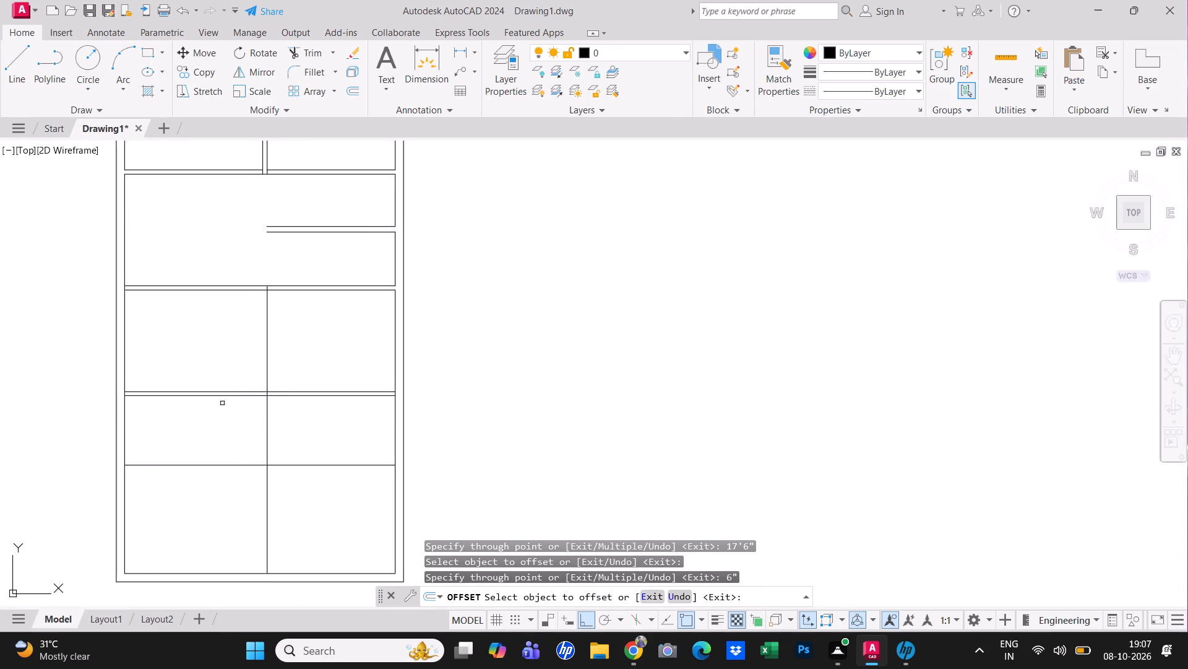
click(301, 466)
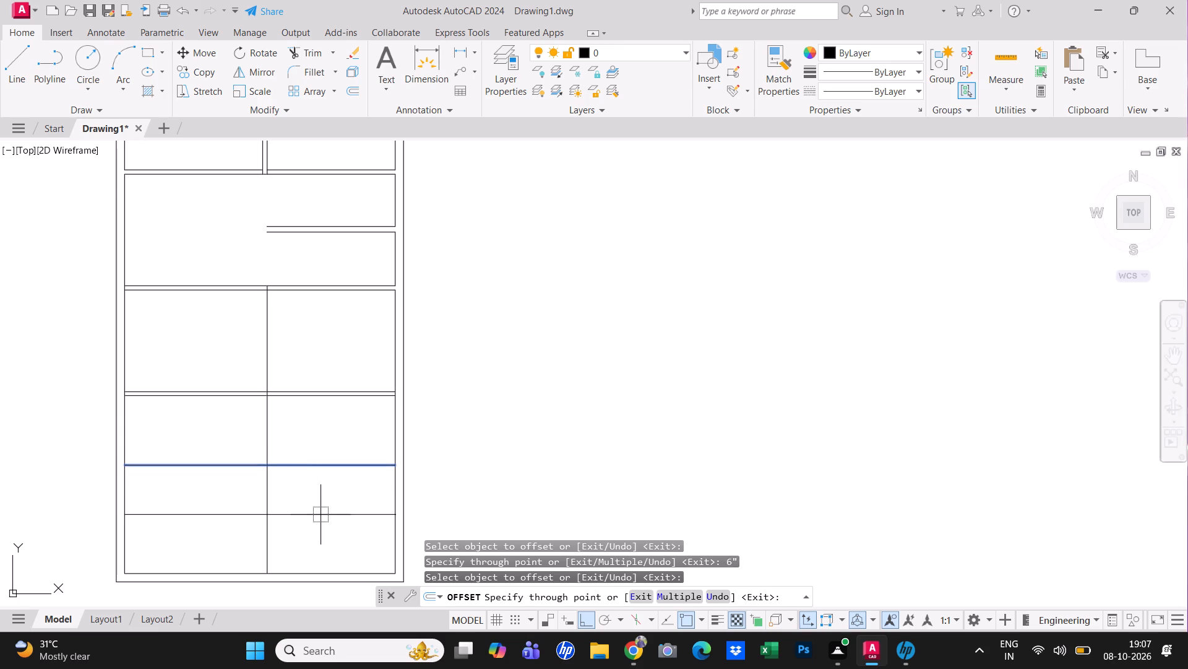
text(6")
key(Return)
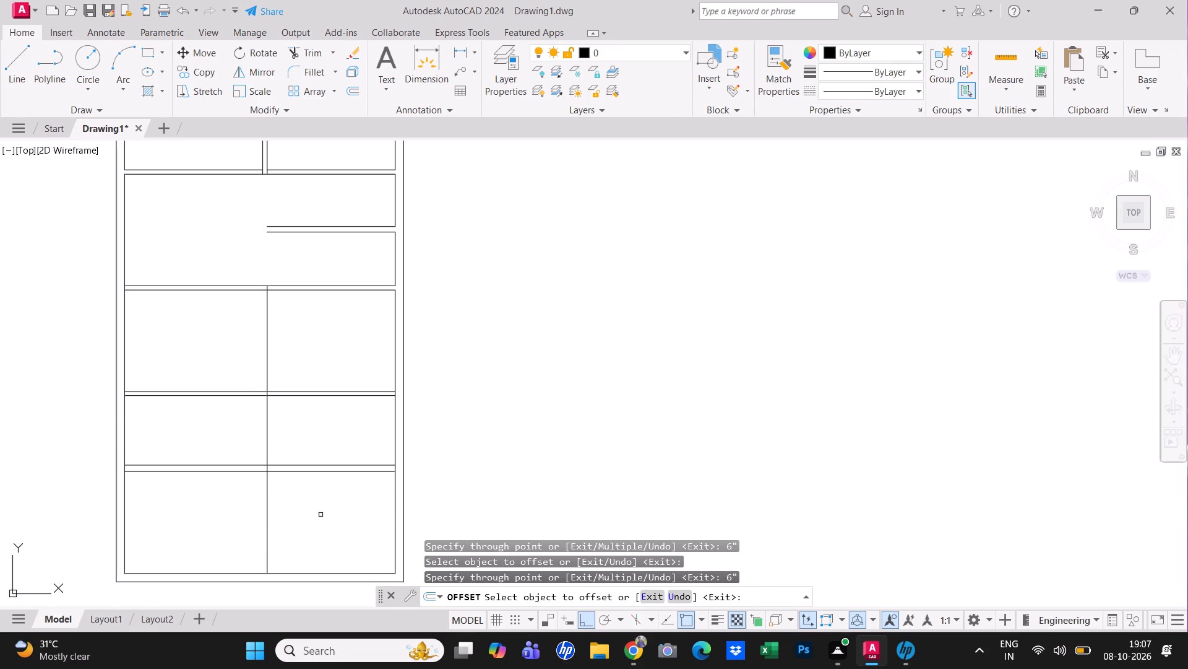
Trim the upper new partition's two lines east of the vertical line and the lower new partition's two lines west of it.
click(299, 53)
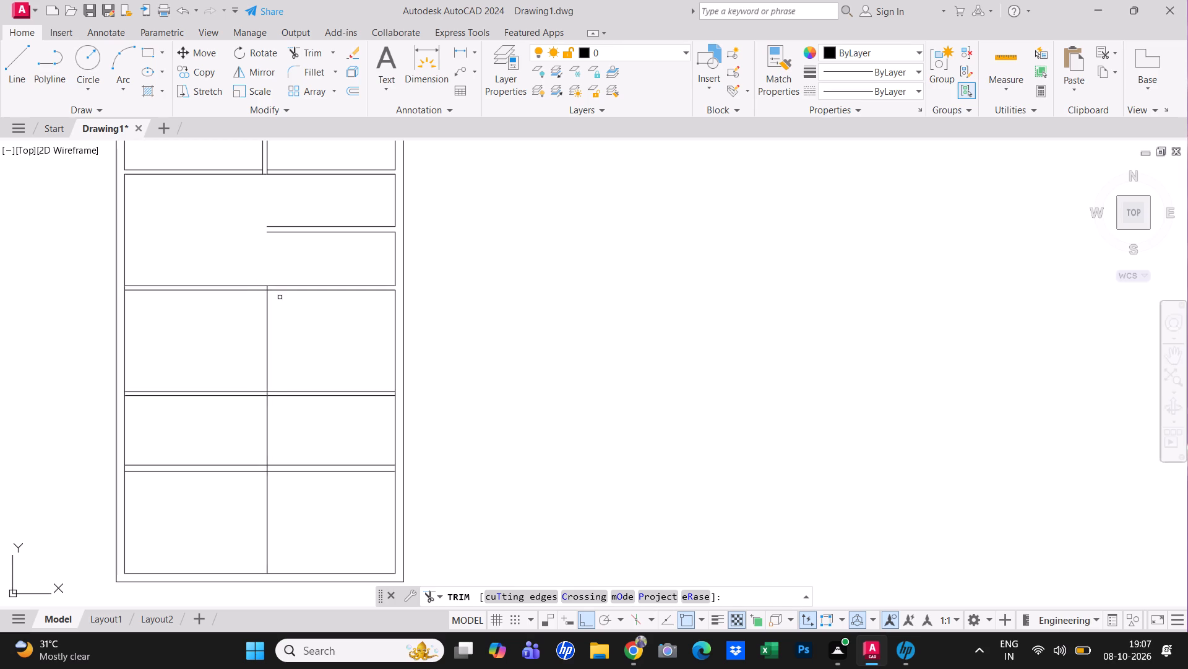
scroll(277, 292, up, 1)
scroll(286, 368, down, 2)
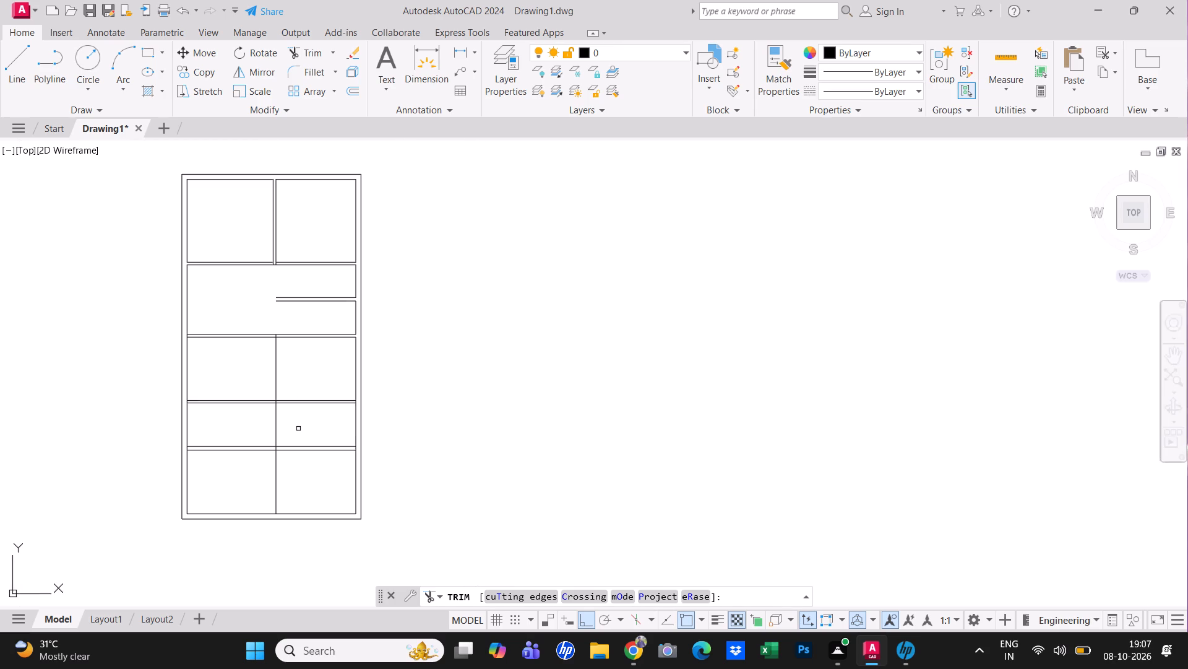
scroll(298, 429, up, 1)
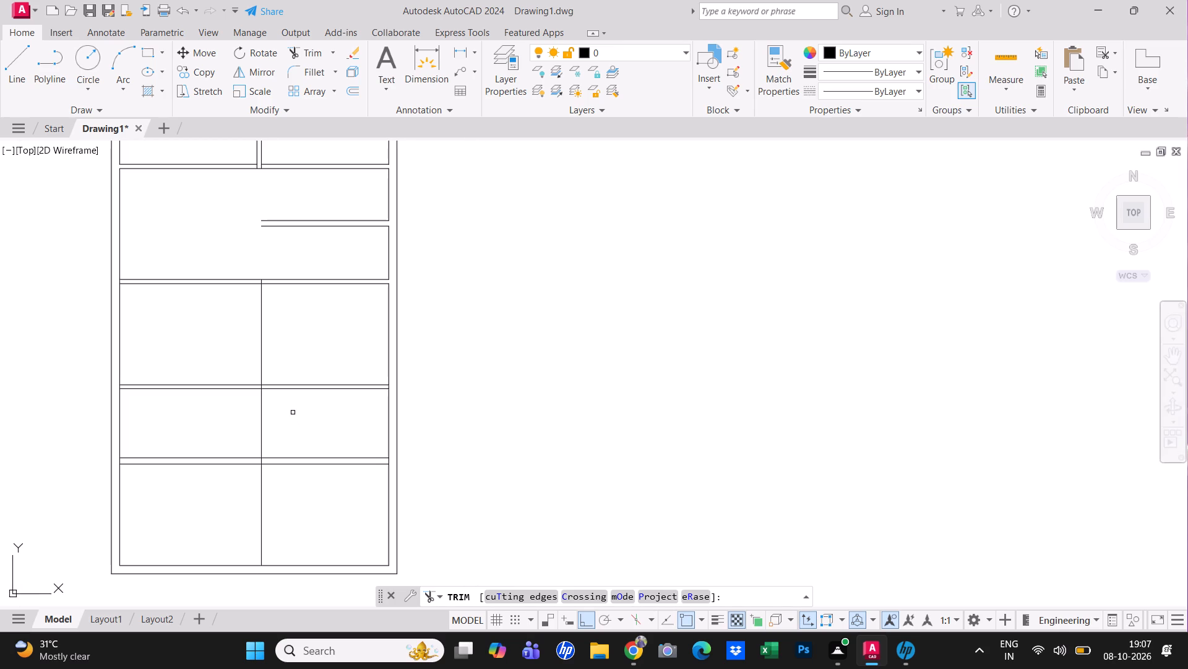
click(293, 410)
click(278, 346)
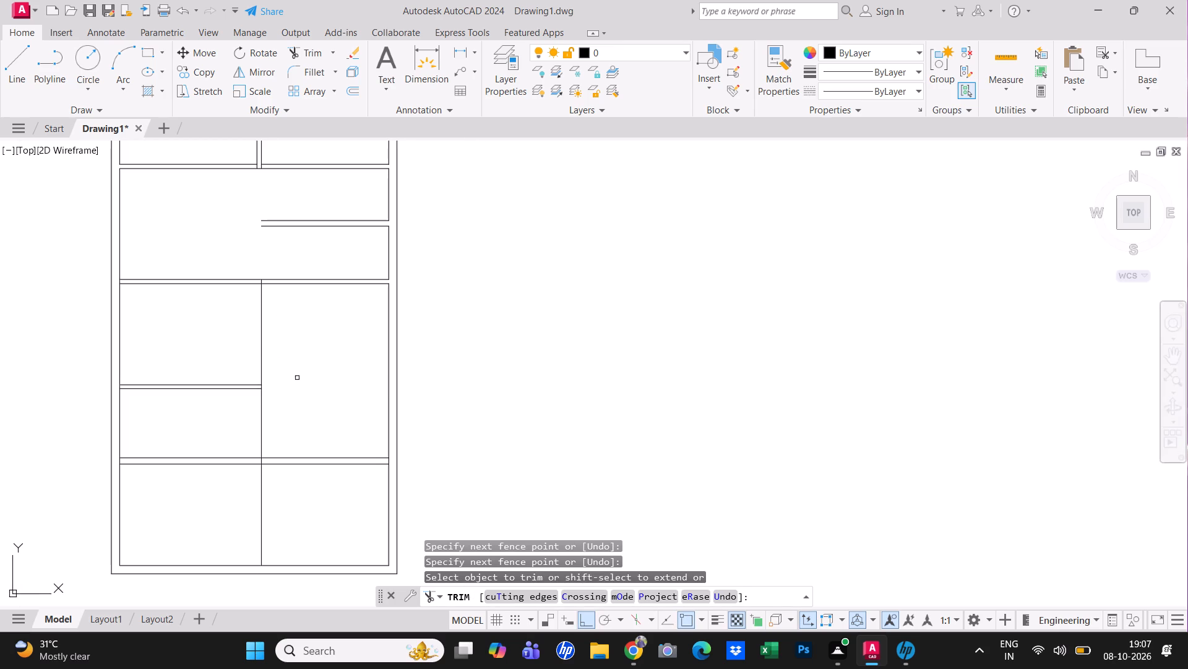
click(201, 491)
click(178, 437)
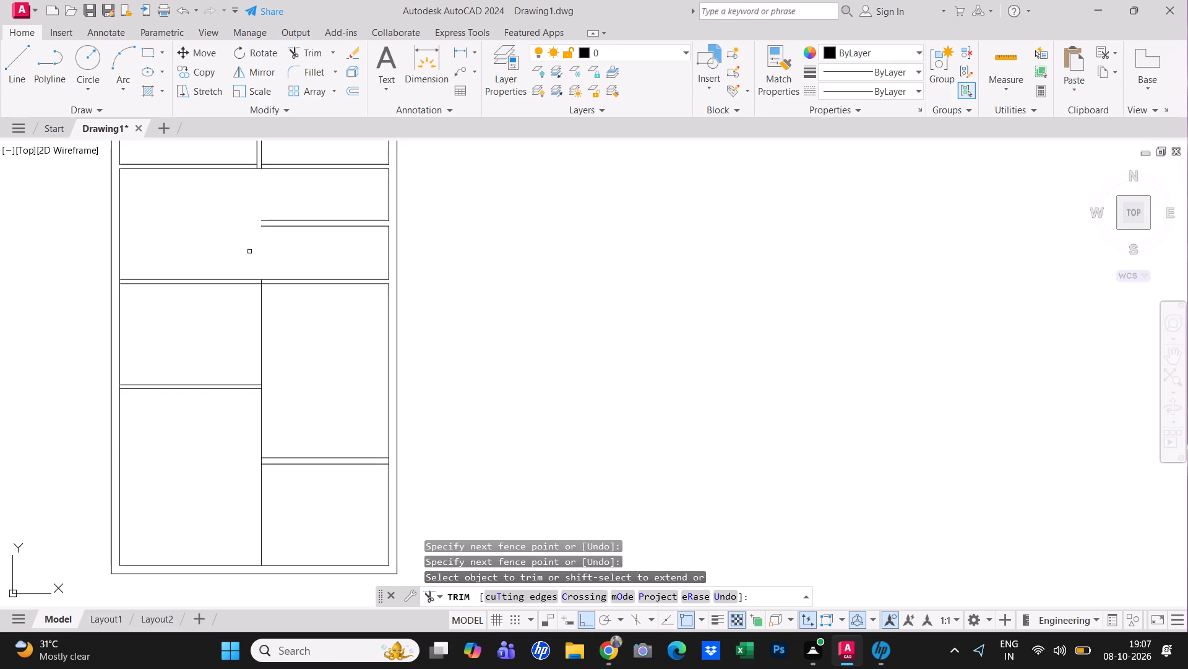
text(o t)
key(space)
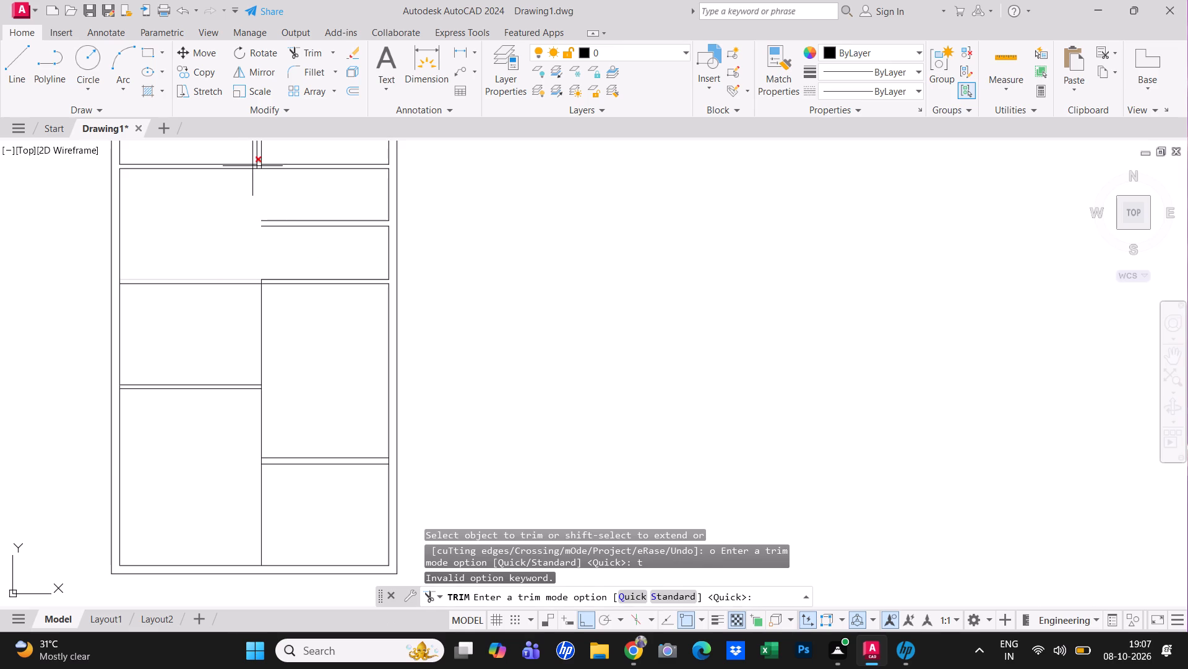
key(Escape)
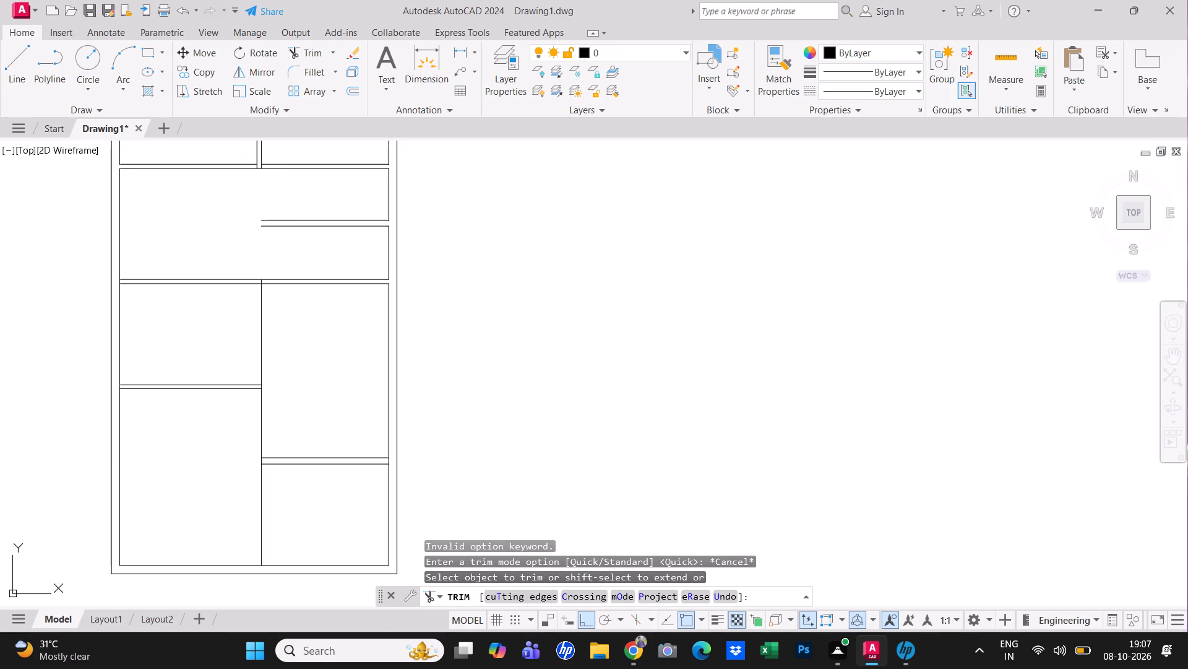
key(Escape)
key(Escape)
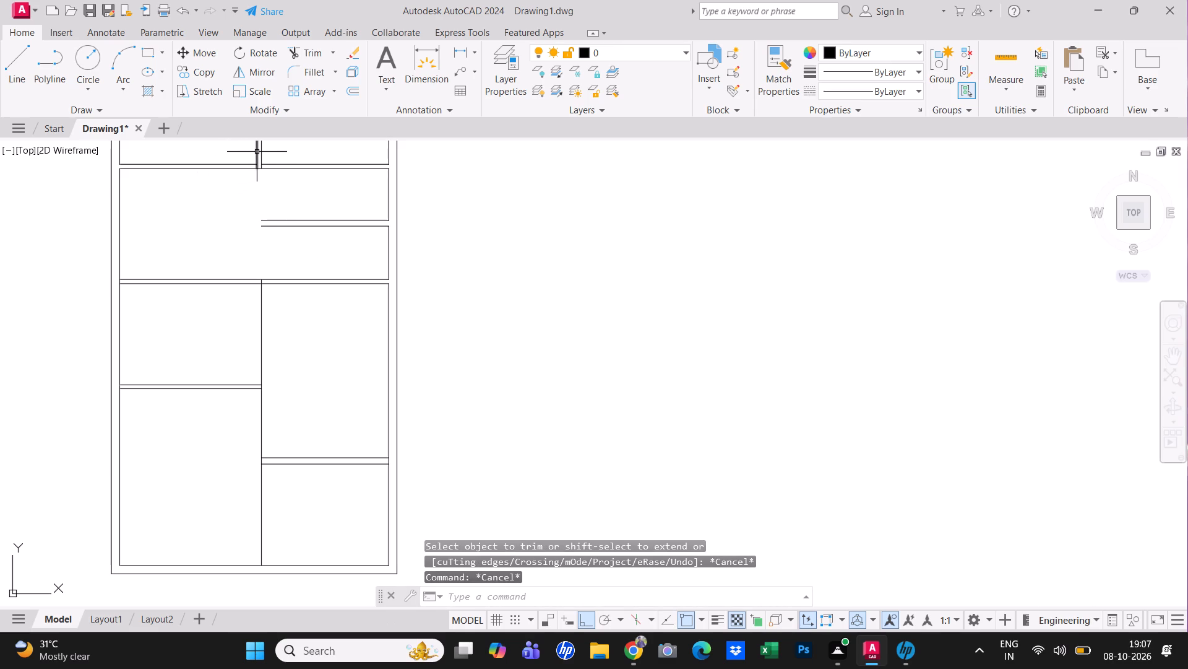
Stretch the lower end of the upper vertical partition's west line straight down to the bottom wall's inner line.
click(257, 152)
click(258, 168)
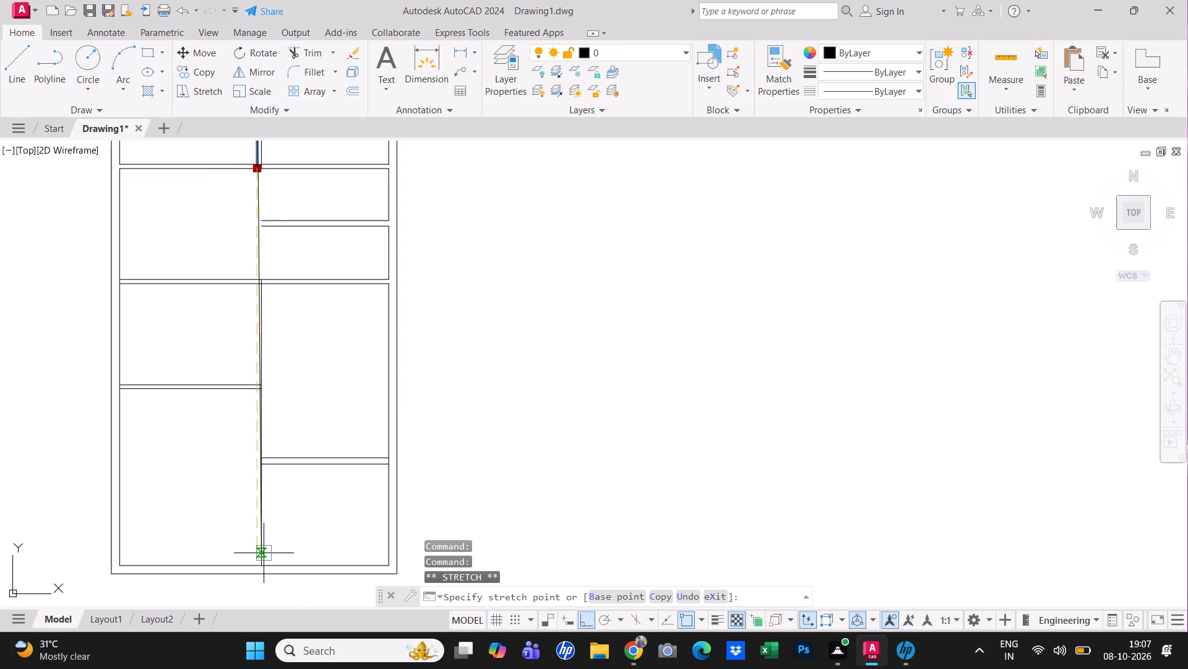
scroll(264, 564, up, 2)
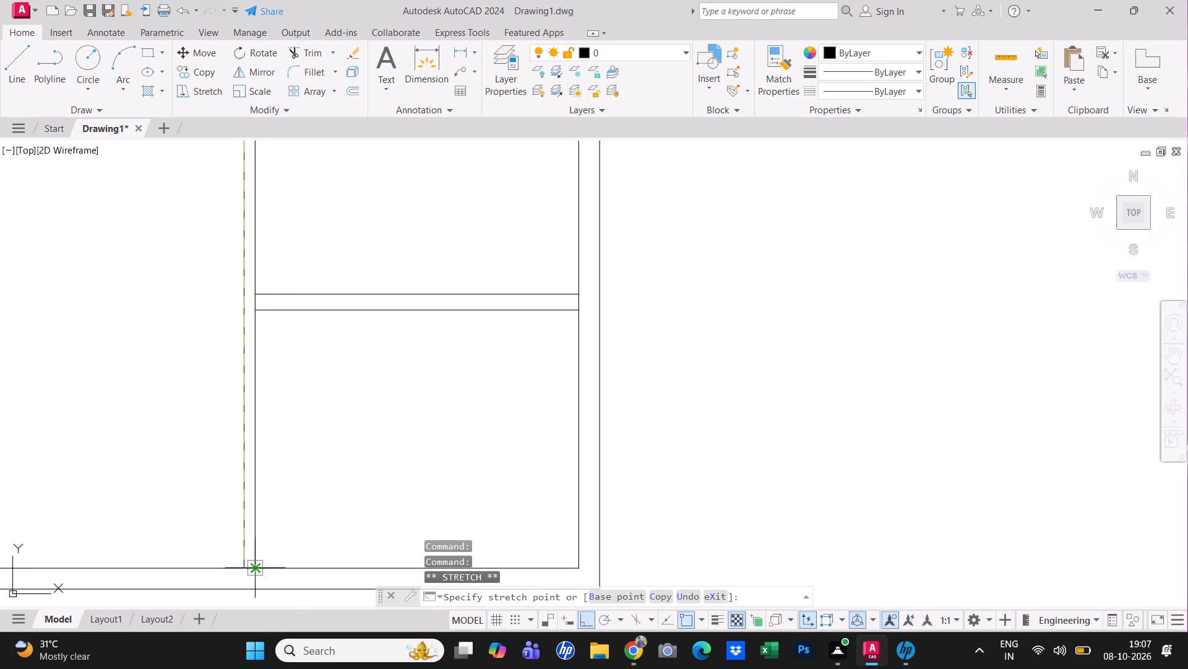
click(246, 567)
key(Escape)
scroll(322, 542, down, 1)
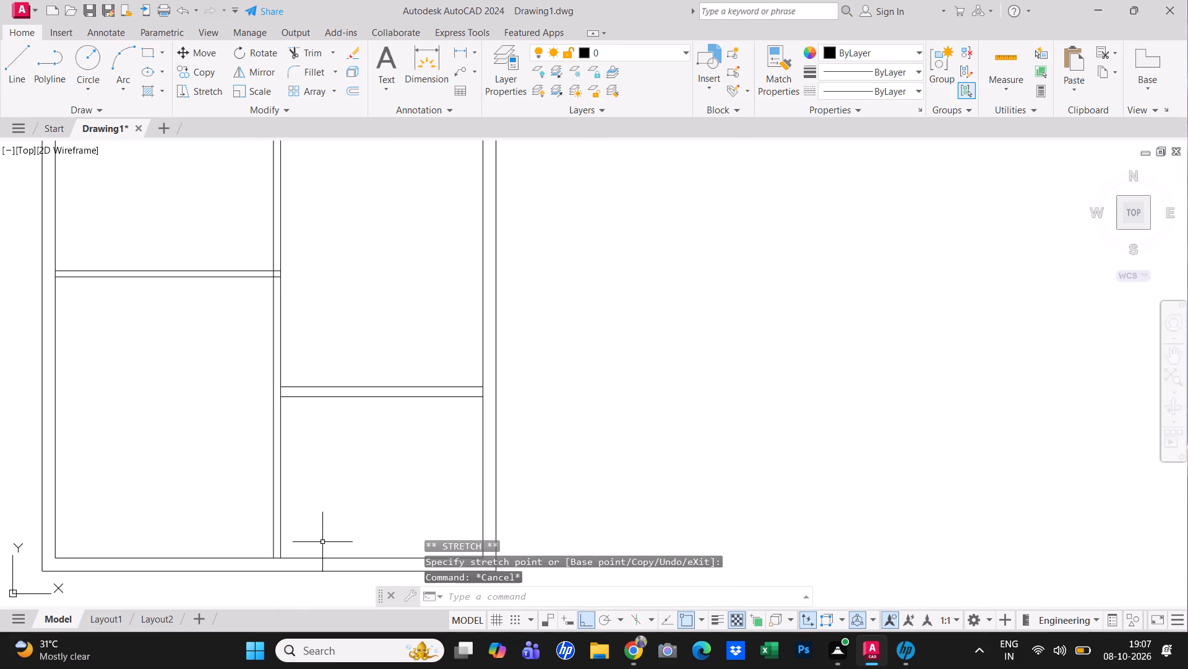
key(Escape)
Offset the east wall's inner line between the upper and middle partitions 7'10" inward, and offset the new line 6" farther west.
scroll(319, 542, down, 2)
scroll(319, 444, up, 1)
middle_drag(301, 356, 300, 374)
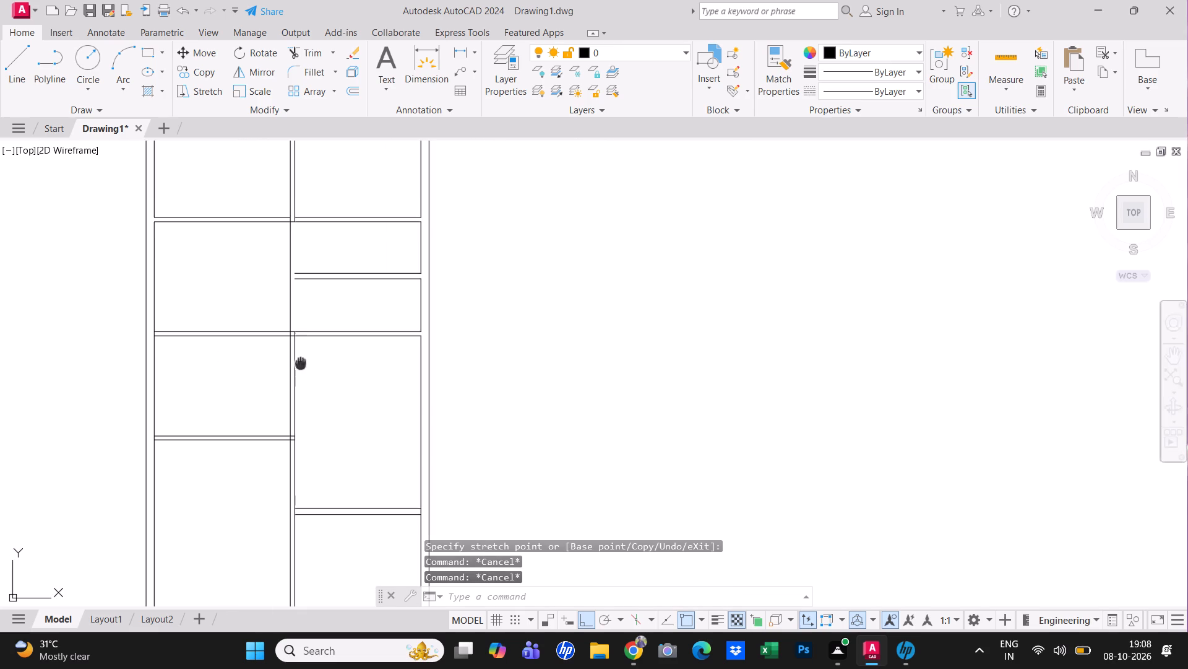
middle_drag(300, 374, 286, 427)
scroll(291, 361, up, 1)
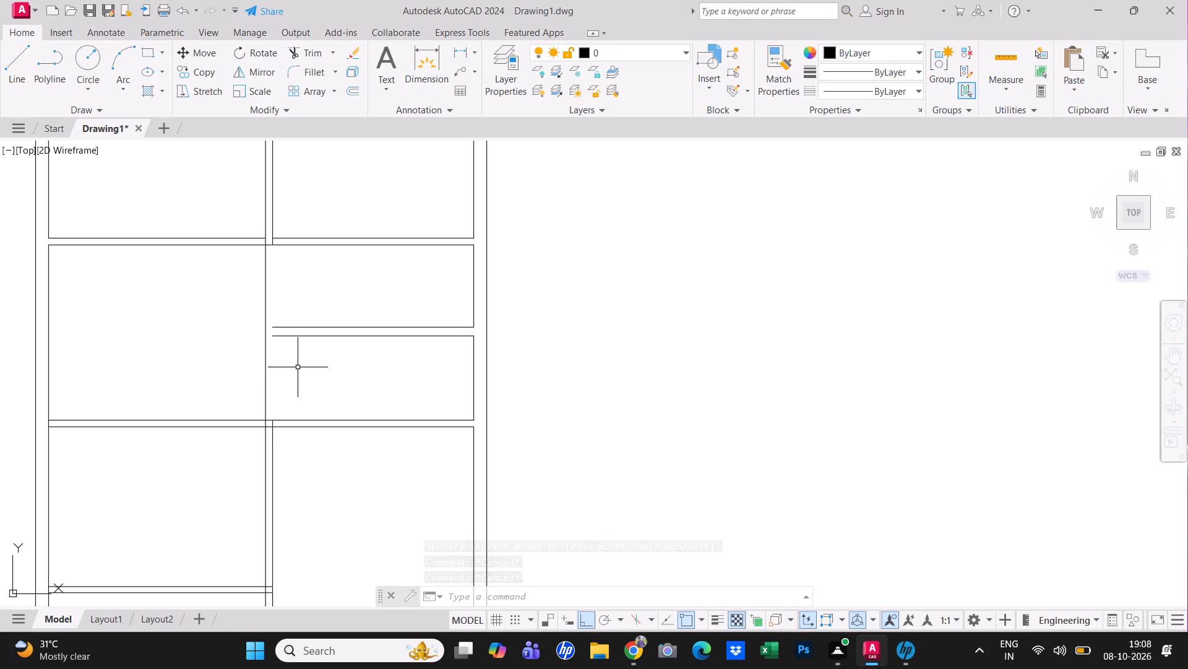
key(Escape)
text(o t)
key(space)
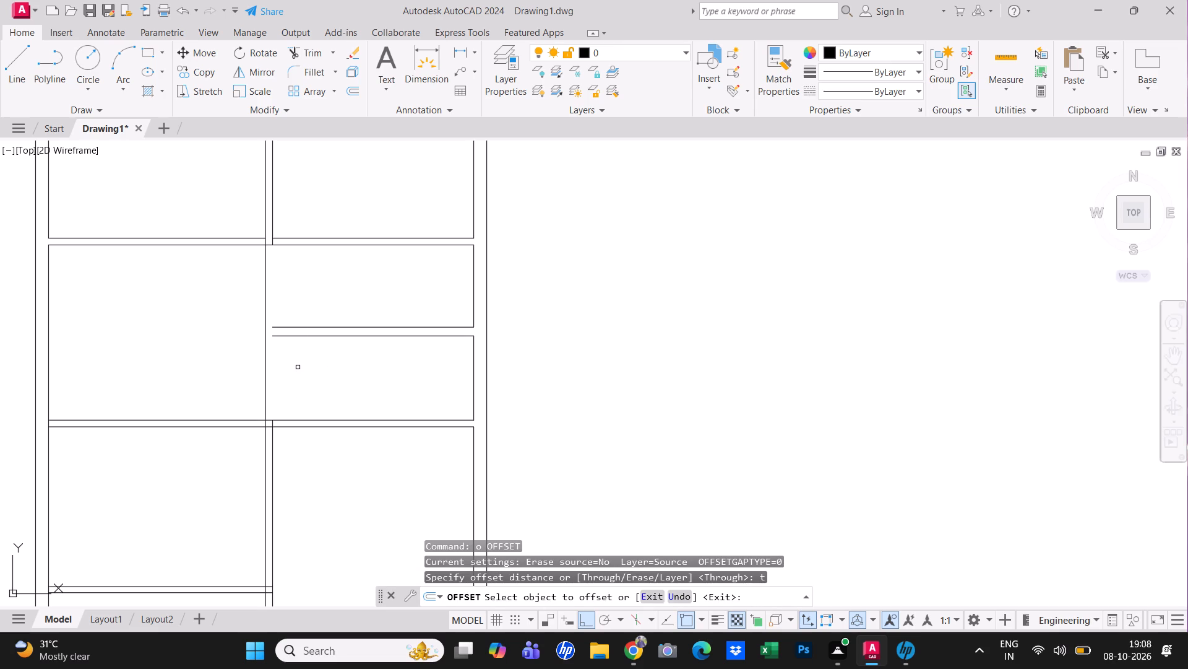
click(475, 294)
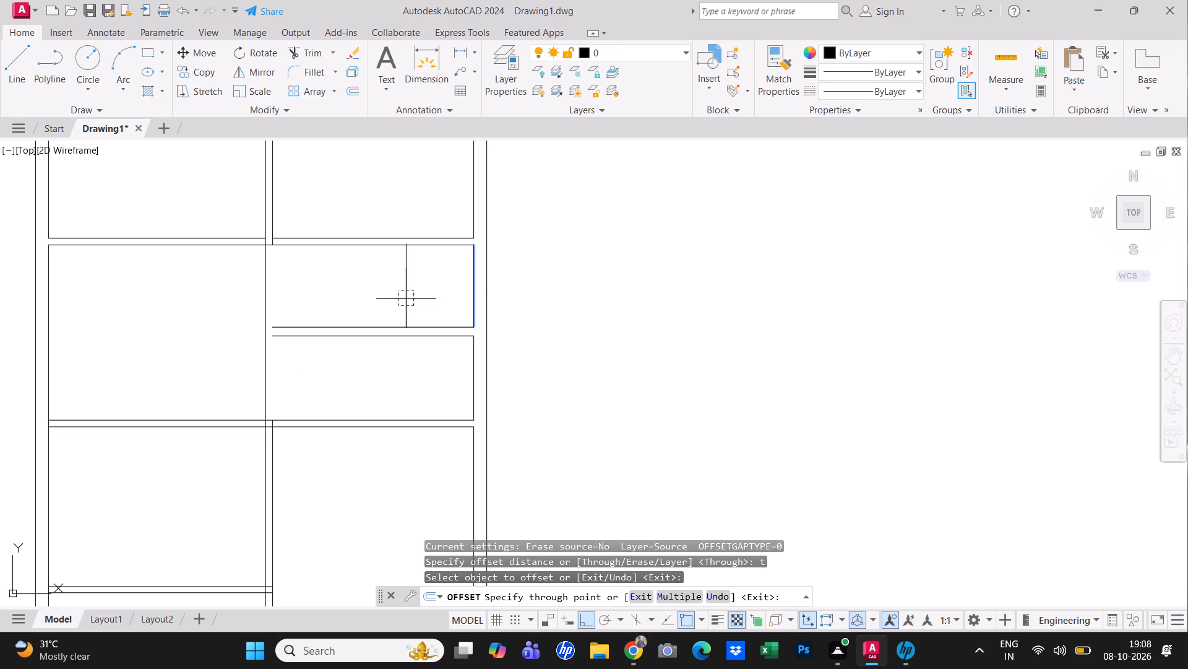
key(7)
text('10")
key(Return)
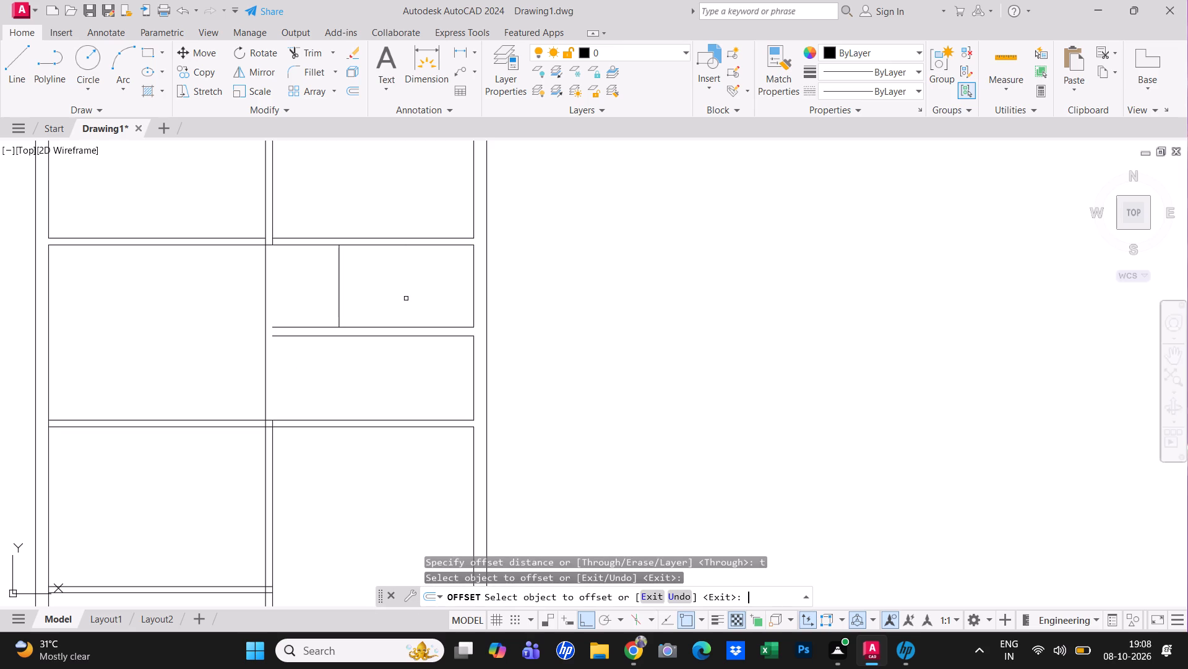
click(338, 297)
text(6")
key(Return)
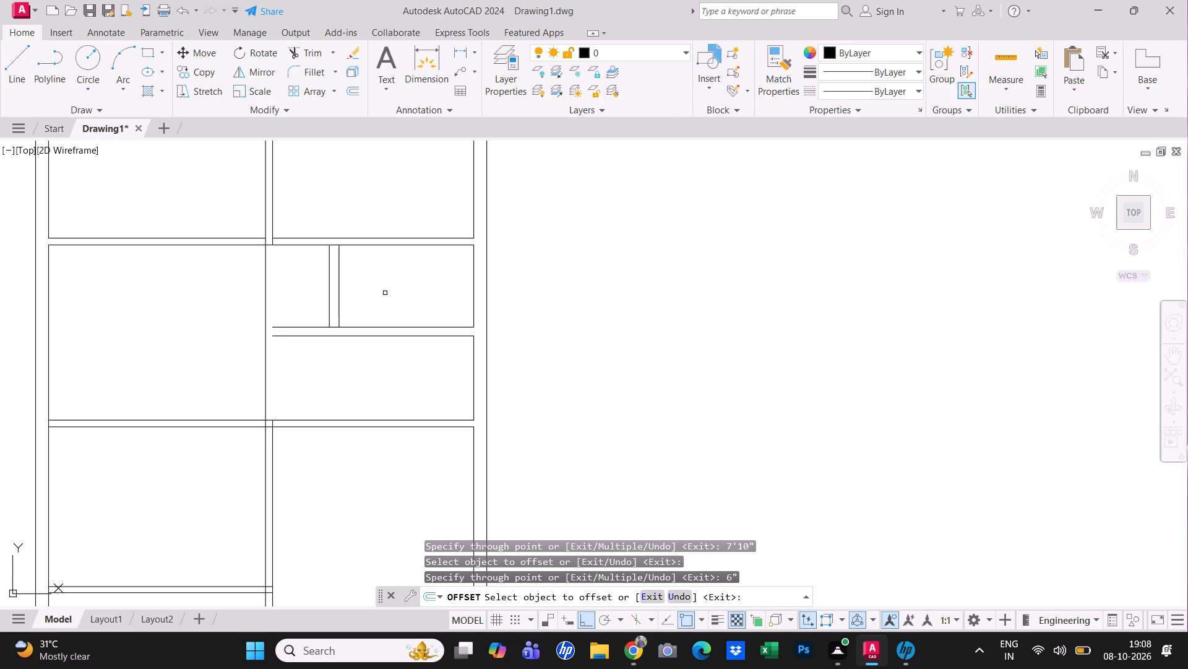
Measure the thickness of the new short vertical partition between the upper and middle horizontal partitions.
scroll(371, 237, up, 1)
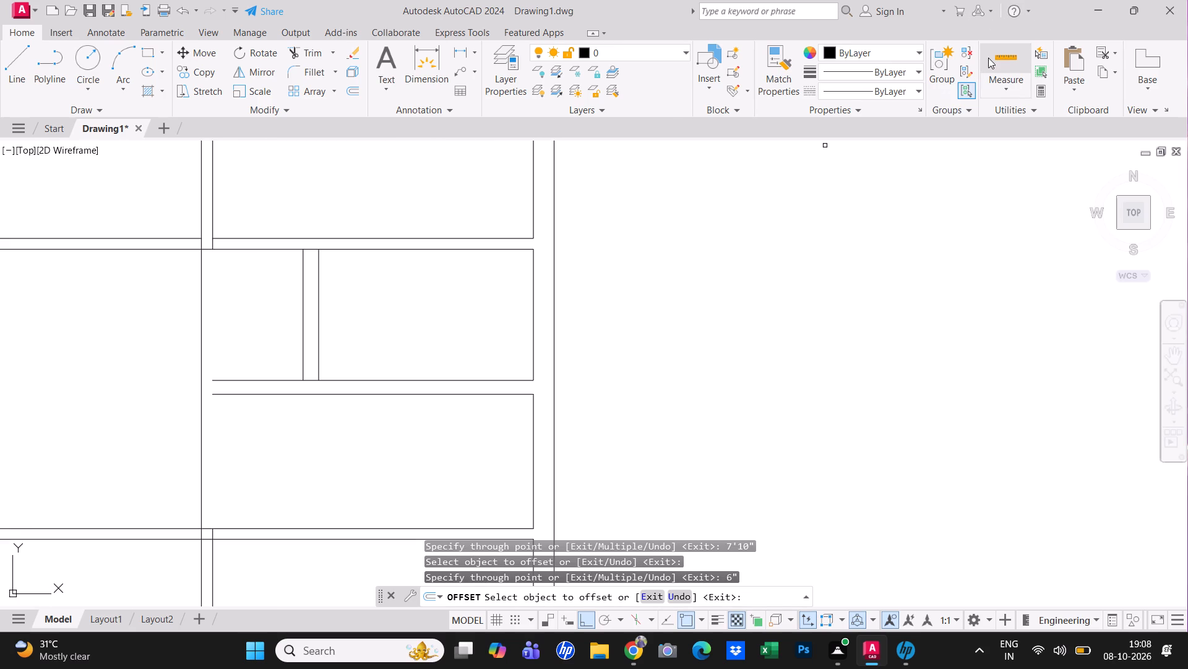
click(989, 58)
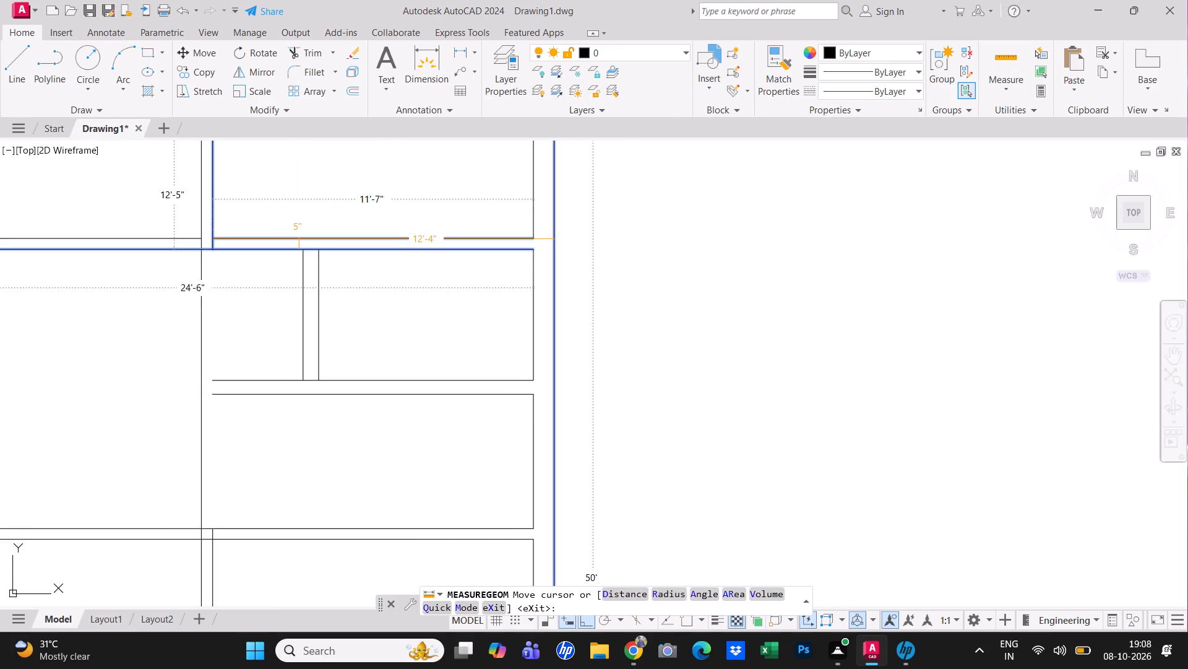
scroll(299, 241, up, 1)
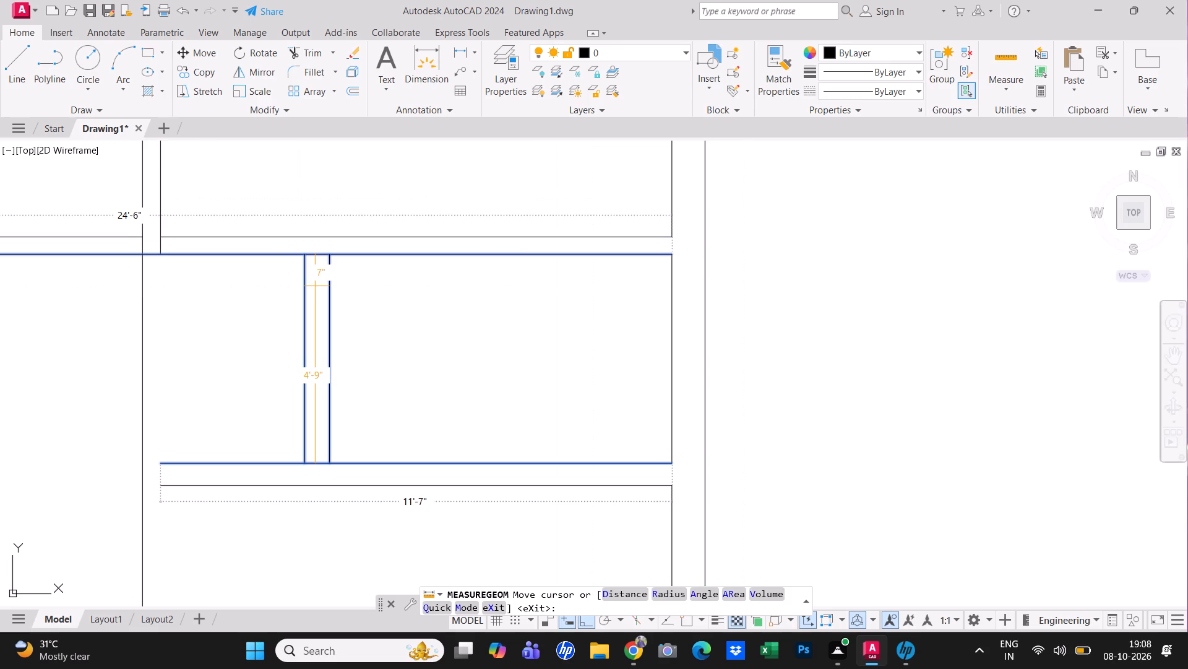
key(Escape)
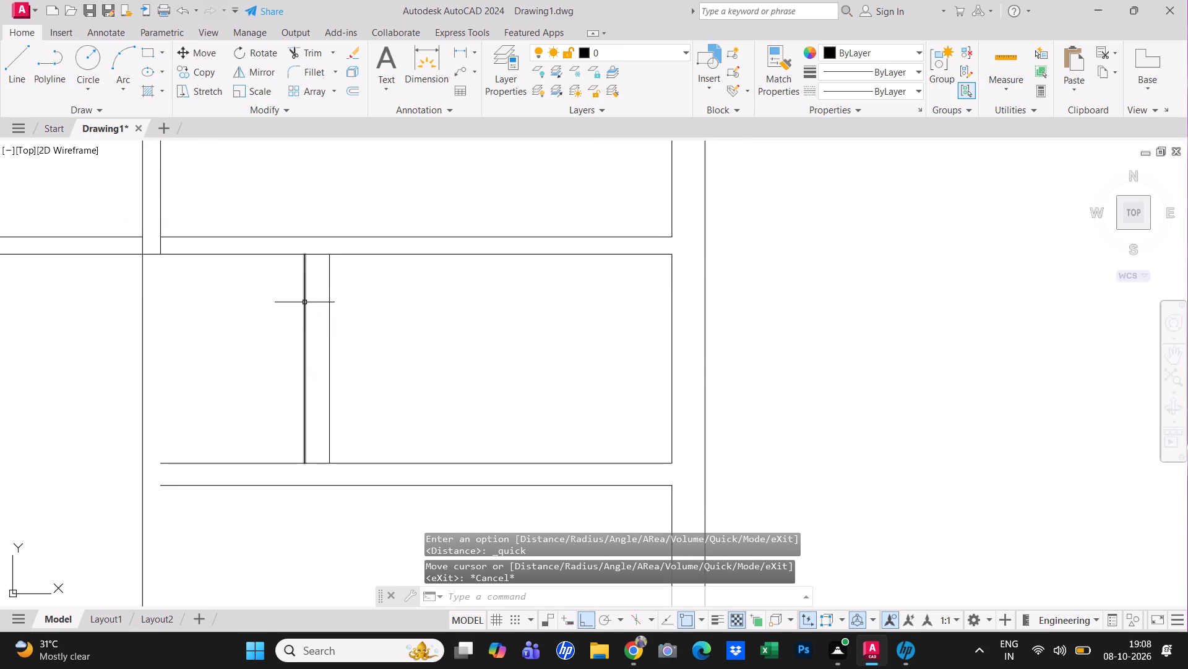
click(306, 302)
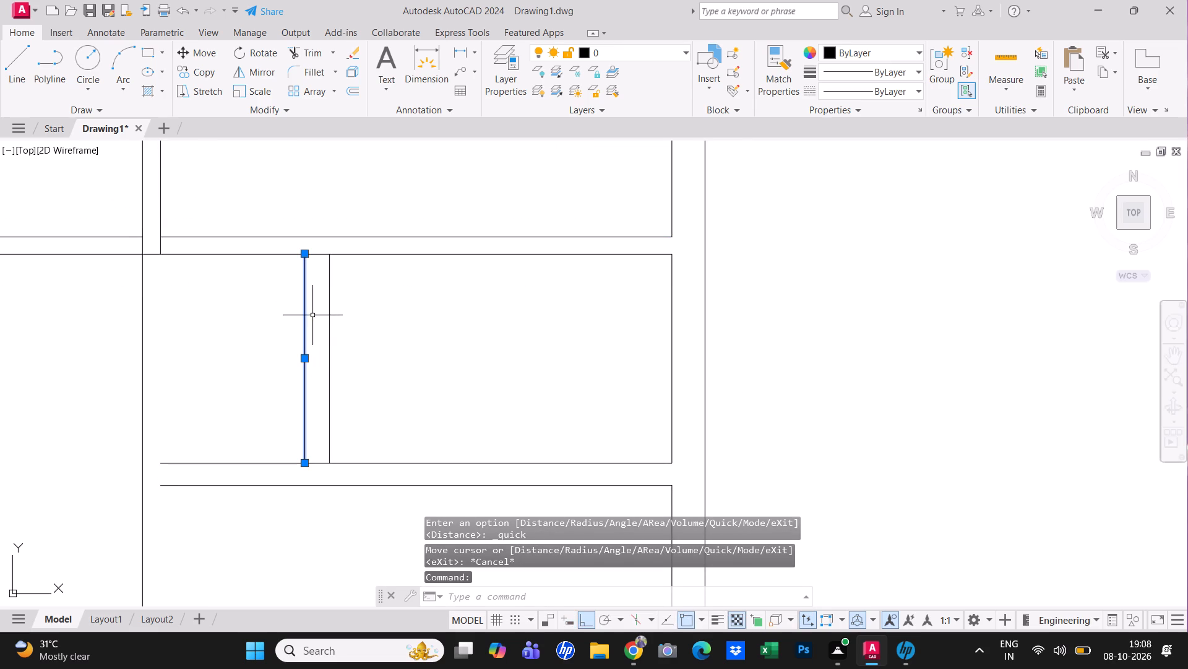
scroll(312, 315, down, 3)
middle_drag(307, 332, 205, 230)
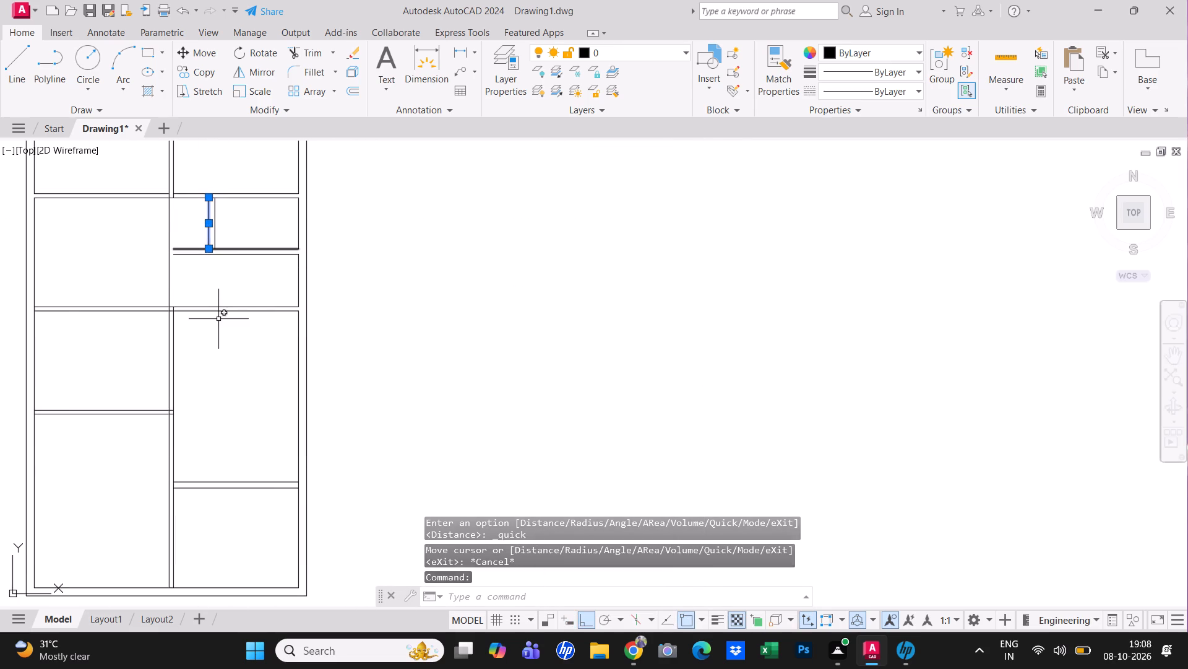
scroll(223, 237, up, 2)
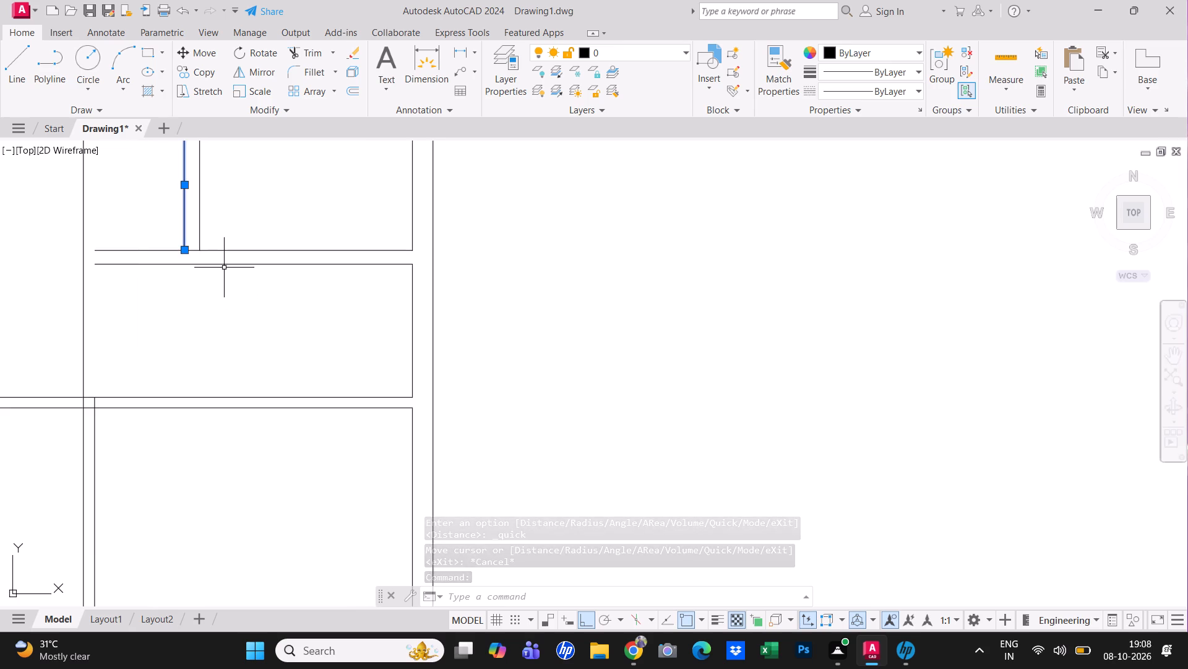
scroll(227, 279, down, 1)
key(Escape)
Measure the thickness of the full-width horizontal partition below the middle partition.
click(1019, 55)
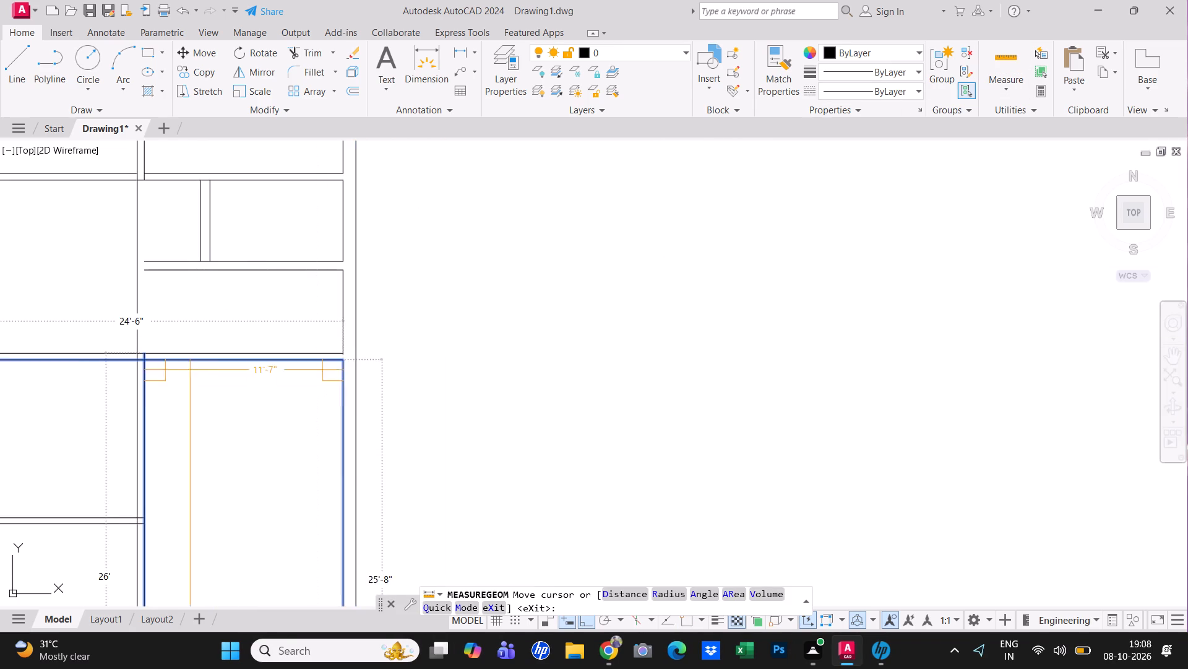
scroll(174, 368, up, 2)
key(Escape)
scroll(189, 341, down, 1)
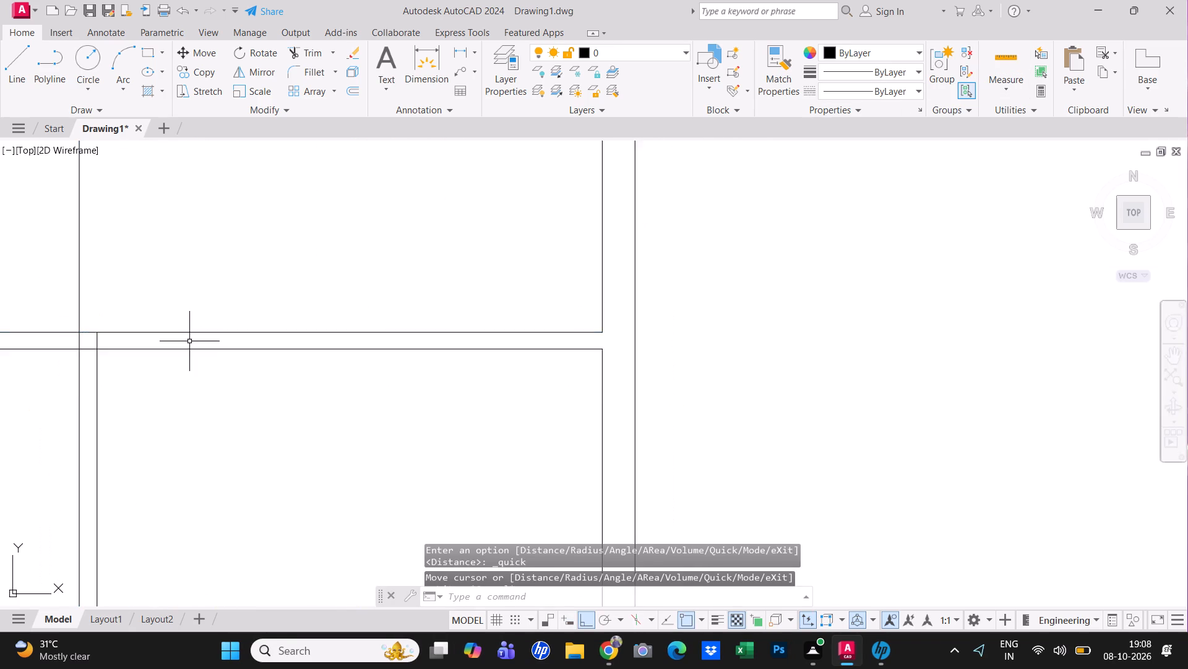
scroll(189, 341, down, 1)
middle_drag(189, 347, 175, 391)
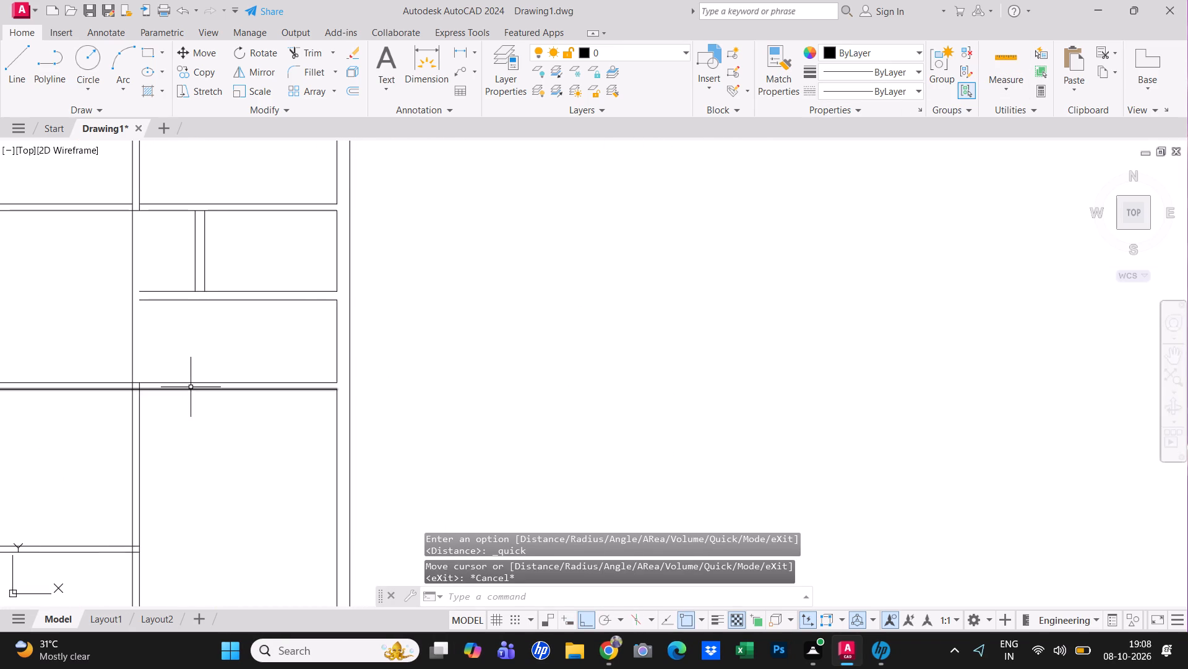
Measure the thickness of the upper horizontal partition just above the short vertical partition.
scroll(217, 414, down, 1)
middle_drag(215, 409, 231, 381)
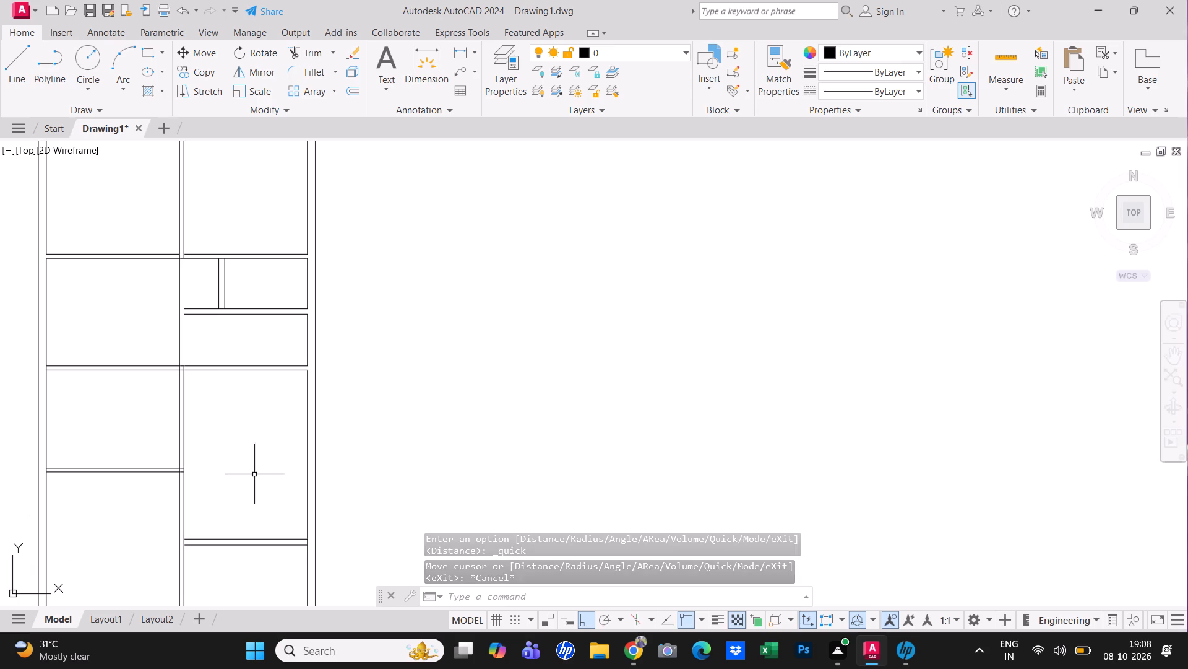
scroll(233, 269, up, 2)
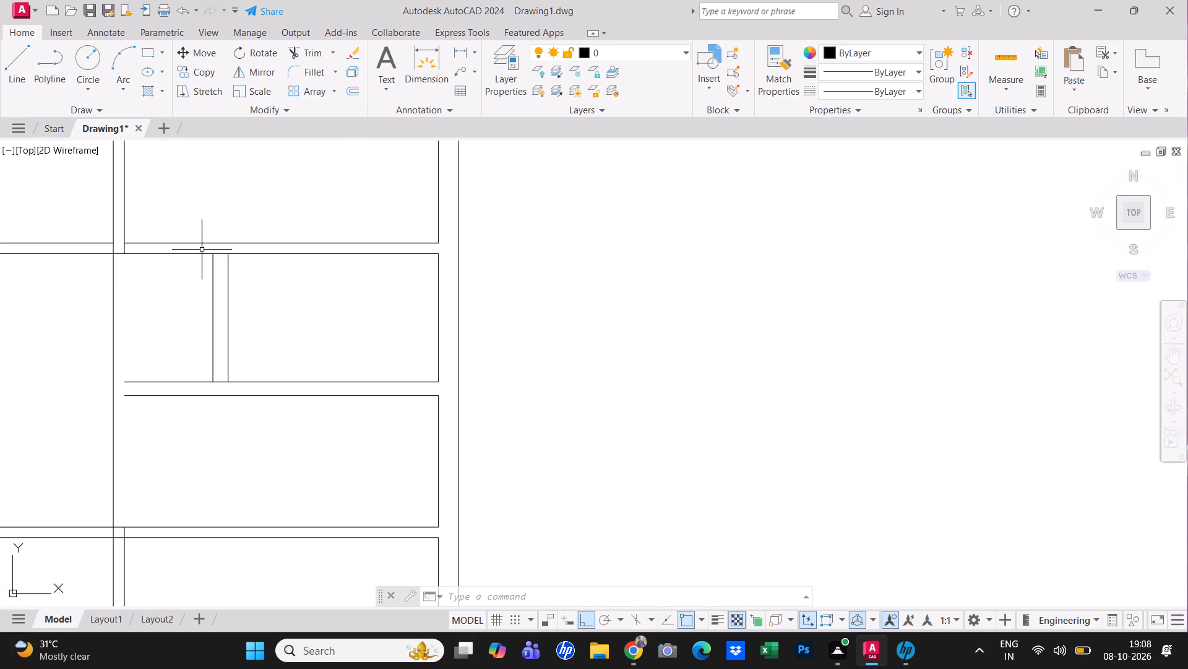
key(Escape)
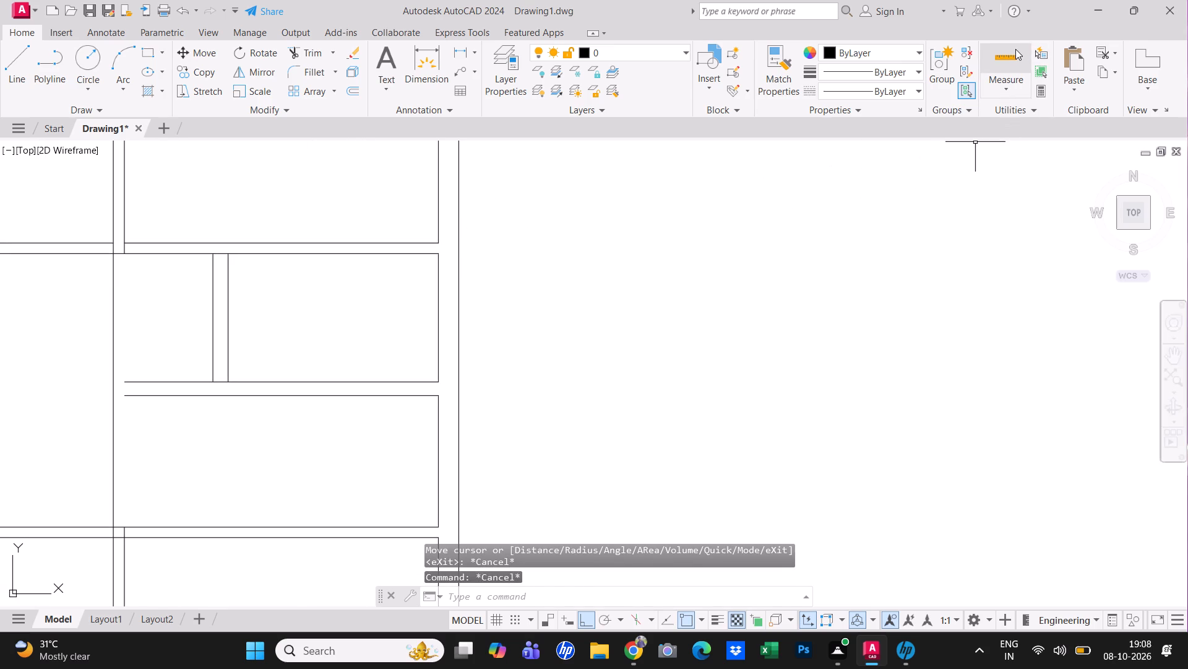
click(1015, 49)
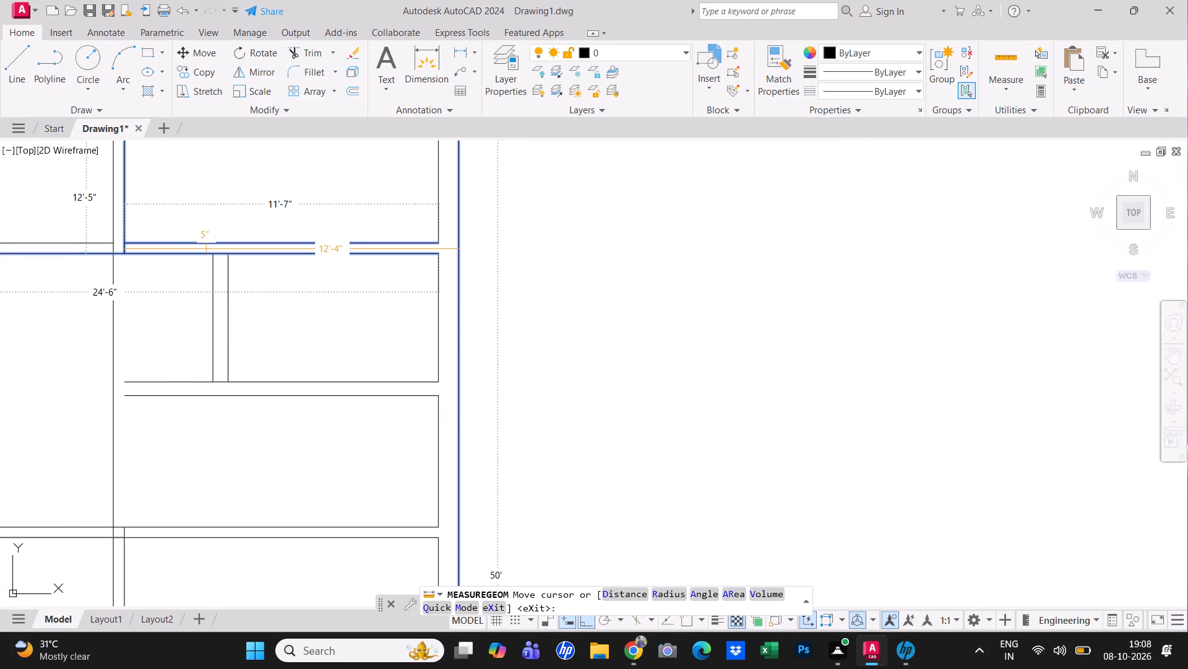
scroll(206, 249, up, 1)
middle_drag(208, 256, 290, 299)
key(Escape)
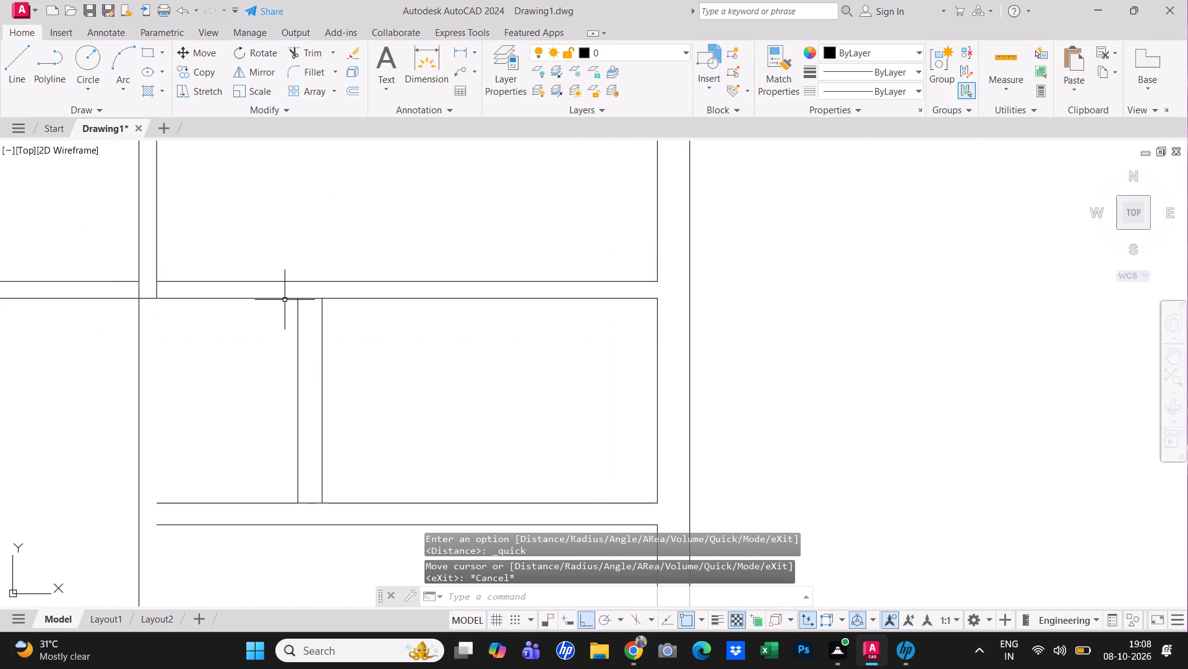
Shift the upper horizontal partition's lower line 1" straight down by its midpoint.
click(284, 300)
click(128, 300)
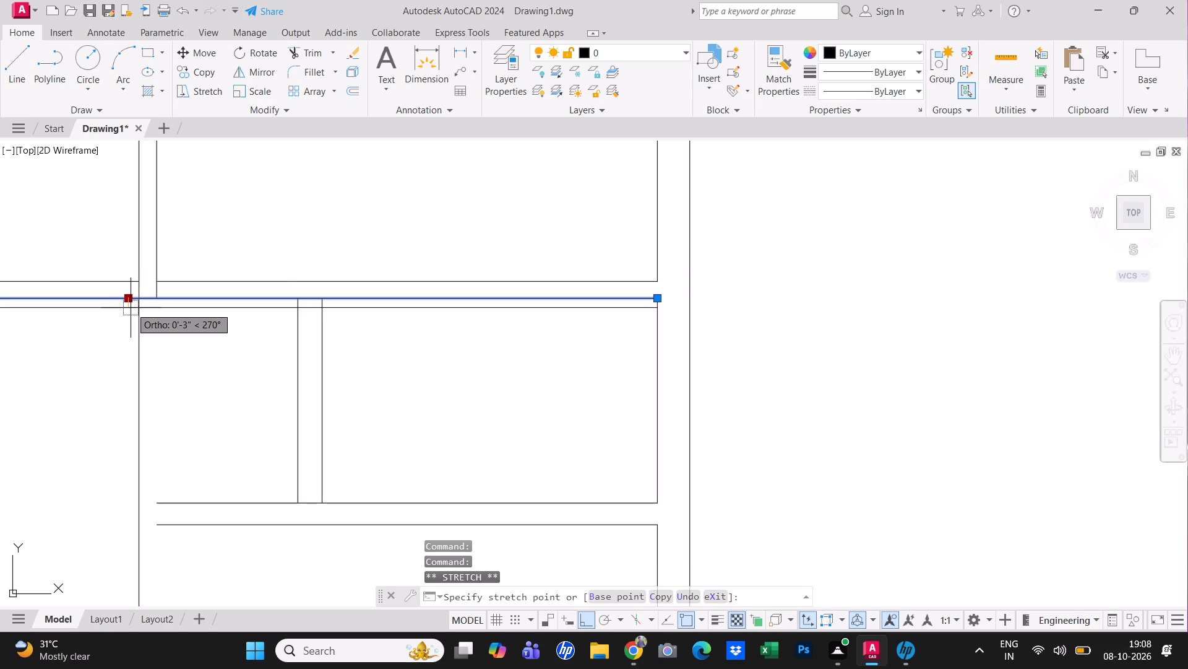
text(1")
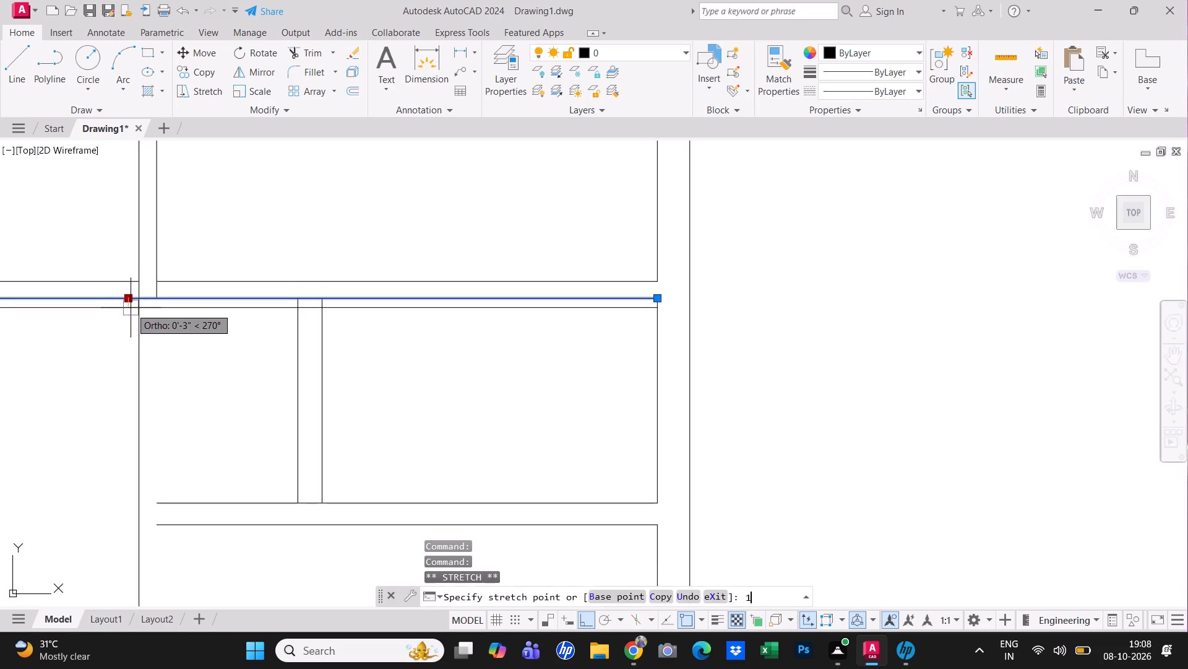
key(Return)
key(Escape)
scroll(171, 302, up, 1)
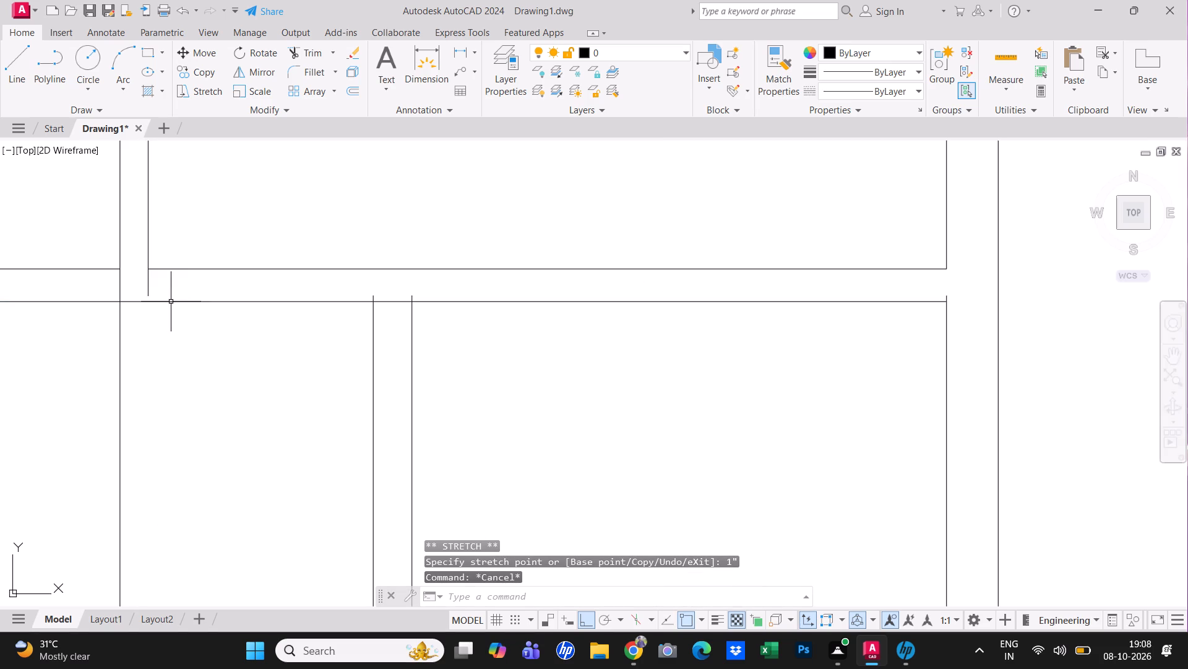
scroll(171, 302, down, 2)
key(Escape)
Trim the short vertical partition's two line ends above the shifted line, and the segment of that line between them.
scroll(304, 304, up, 2)
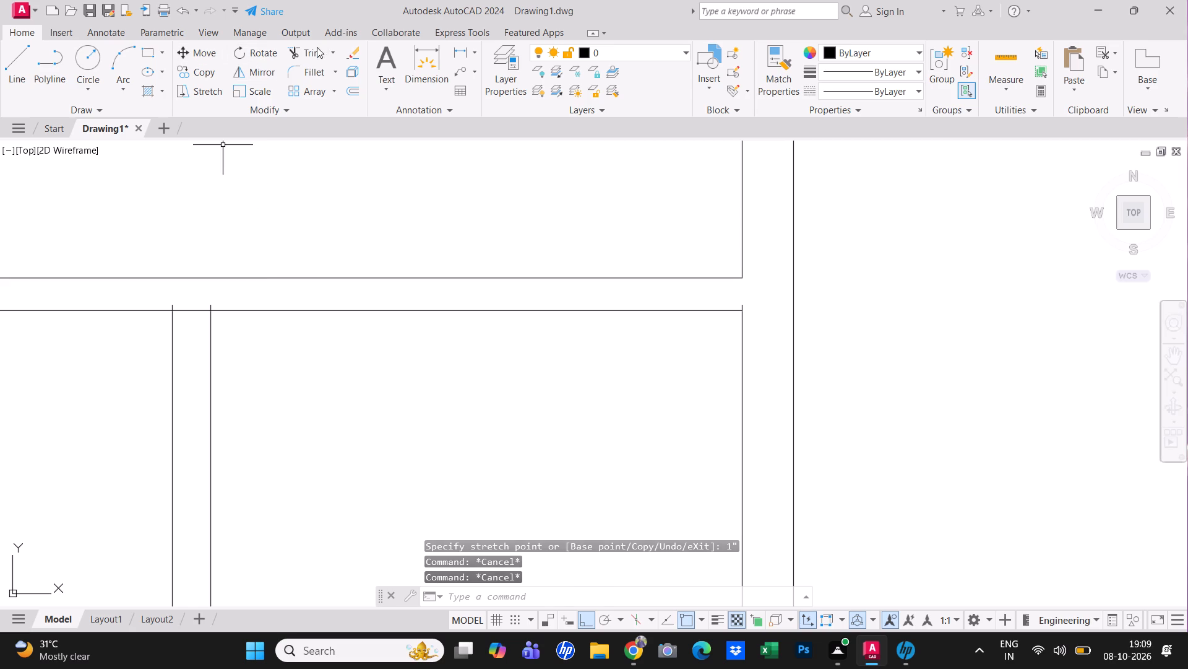
click(311, 51)
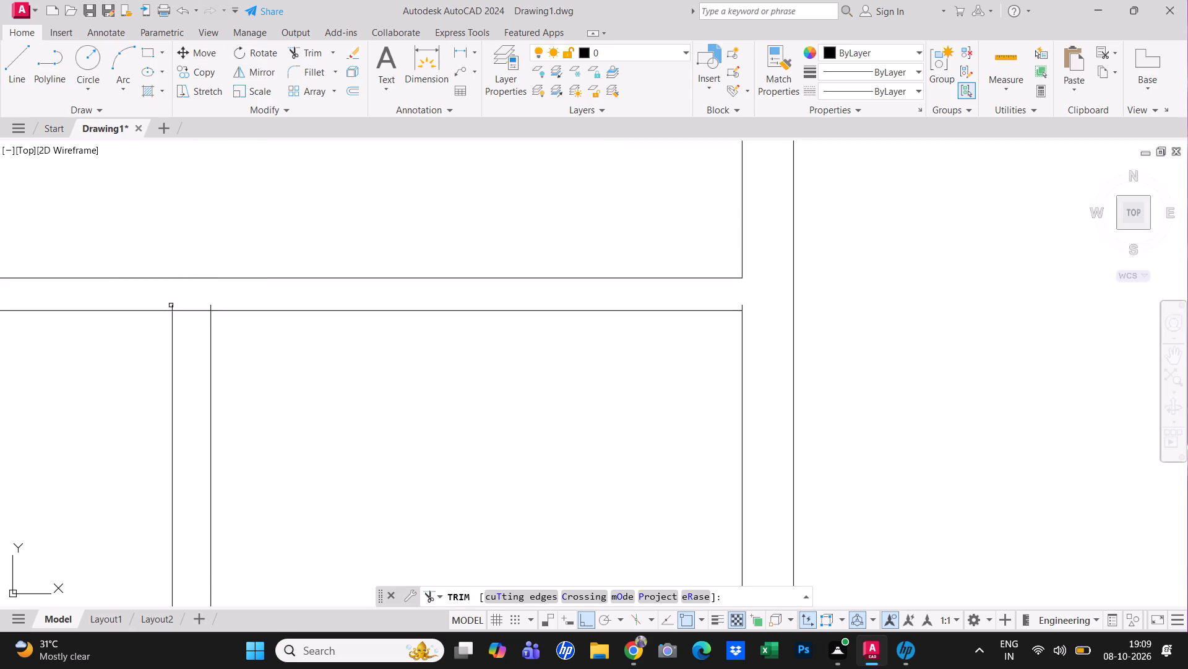
click(173, 305)
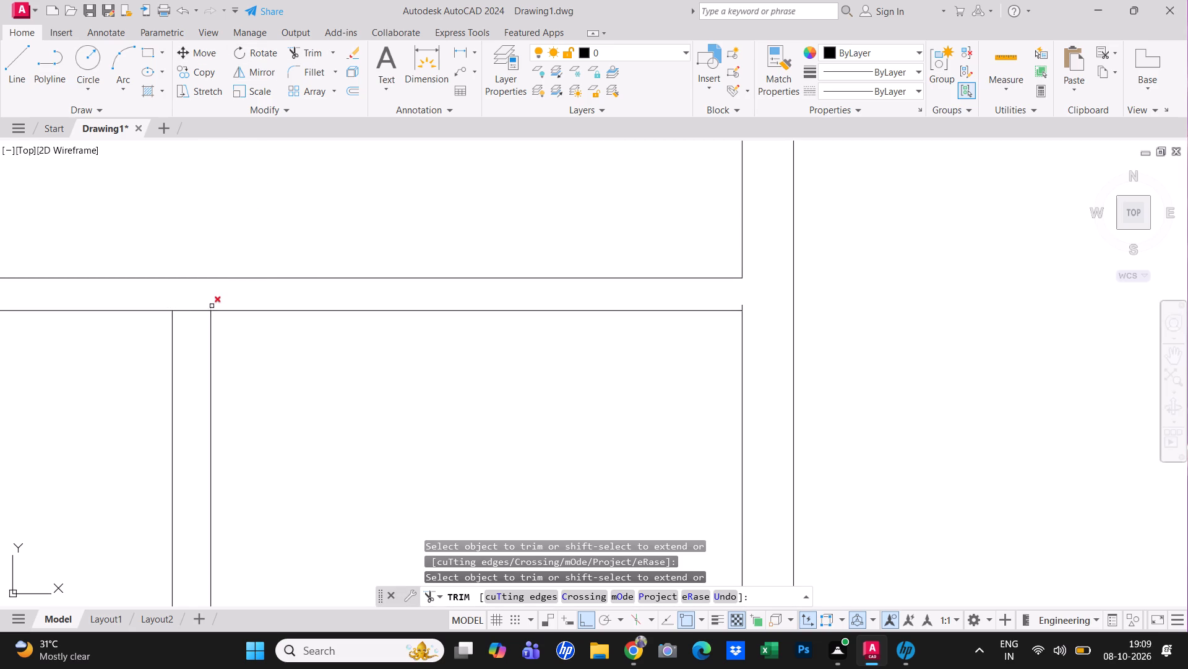
click(212, 306)
click(199, 312)
scroll(199, 312, down, 4)
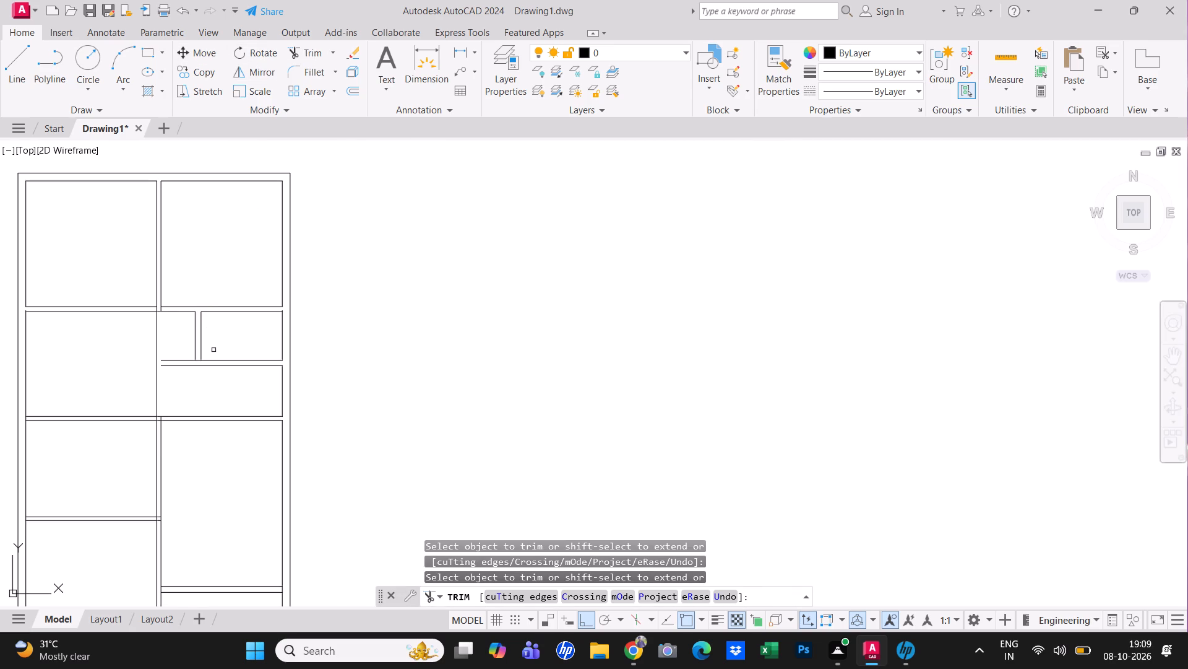
scroll(213, 351, up, 1)
key(Escape)
scroll(208, 357, up, 1)
key(Escape)
key(Escape)
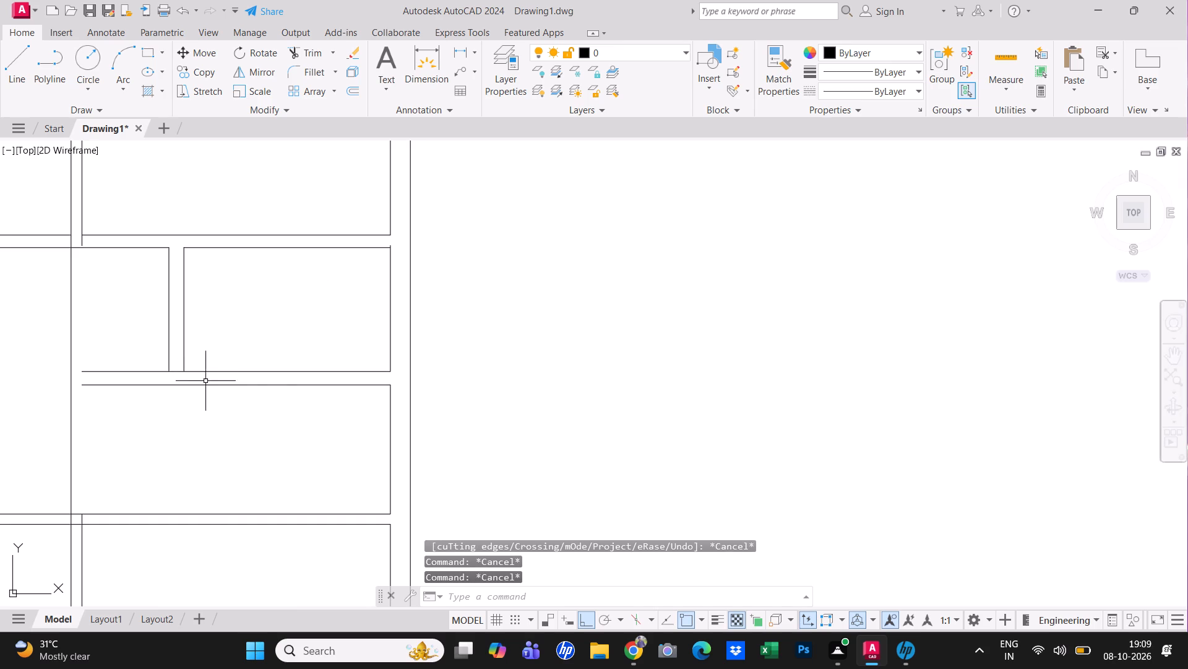
Measure the middle horizontal partition's thickness and the rooms below it.
click(1028, 63)
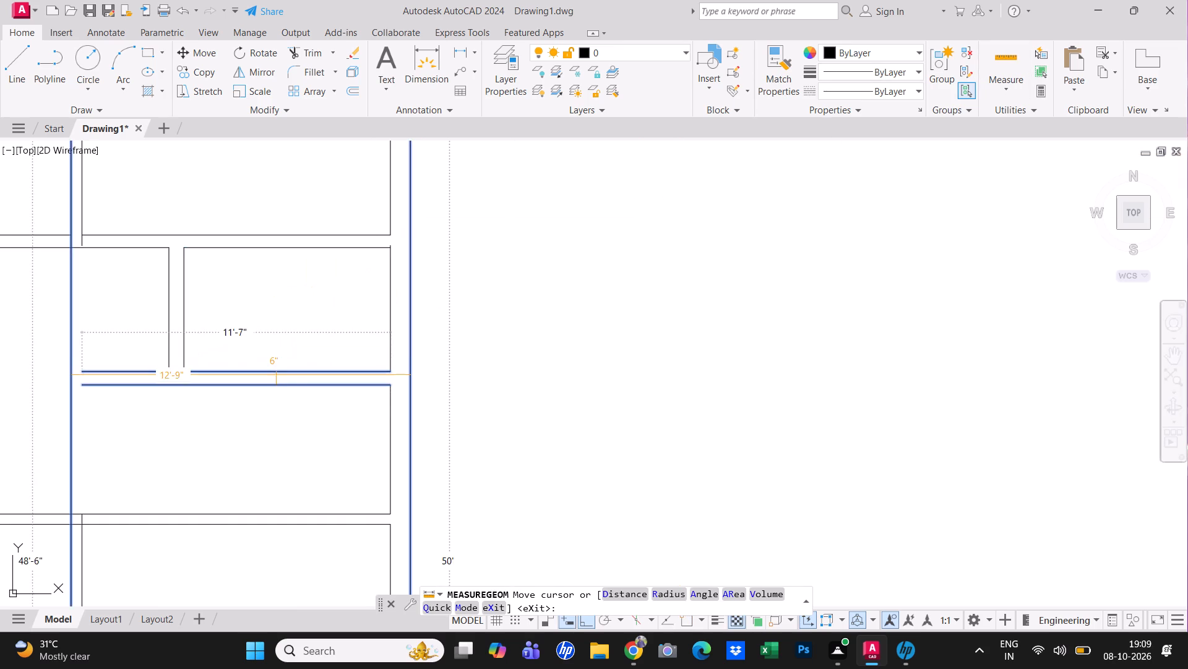
scroll(273, 377, up, 1)
middle_drag(275, 378, 394, 359)
middle_drag(346, 380, 353, 419)
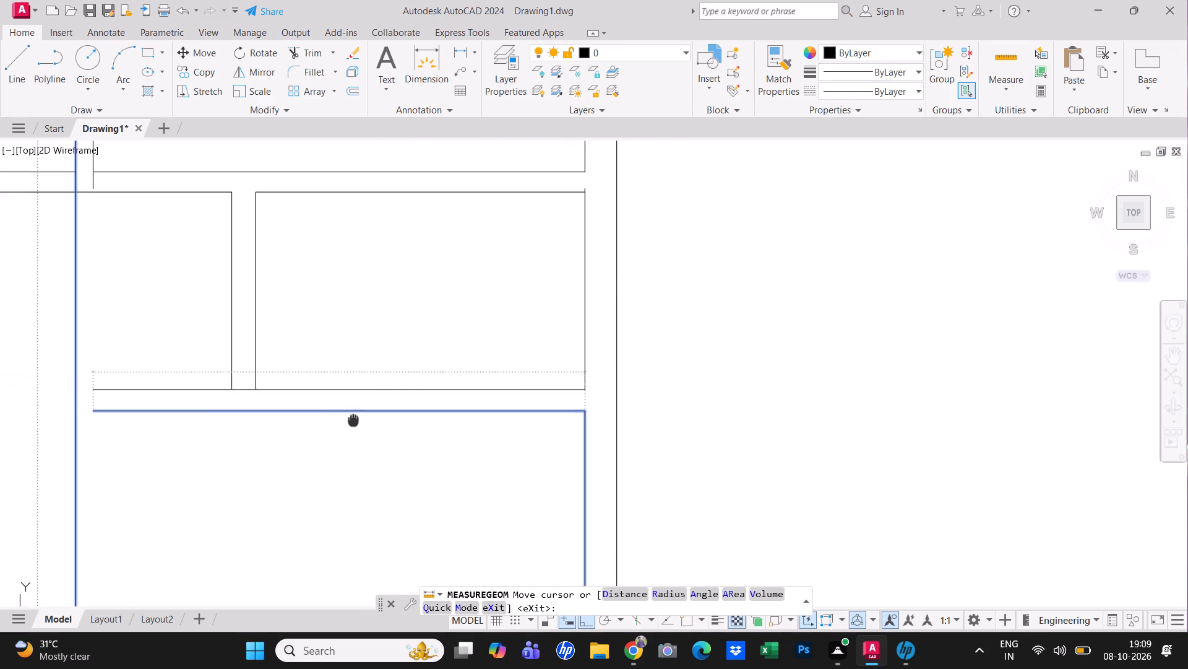
middle_drag(353, 419, 353, 419)
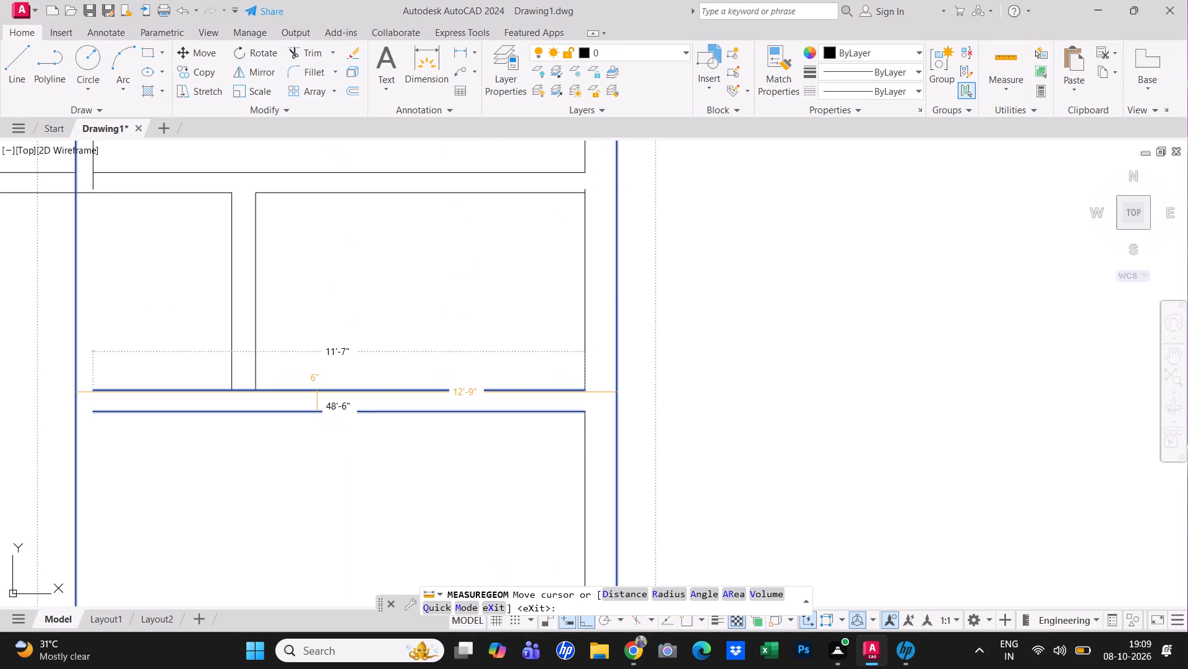
scroll(315, 326, down, 2)
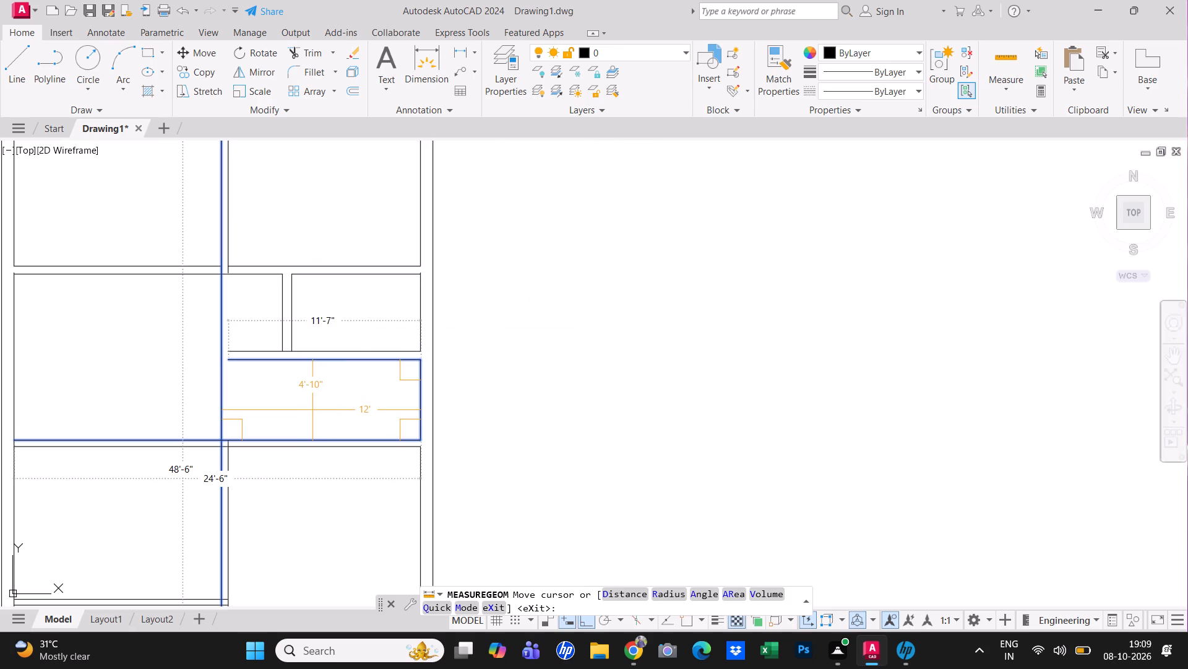
middle_drag(304, 403, 252, 278)
scroll(257, 366, down, 3)
scroll(264, 439, up, 2)
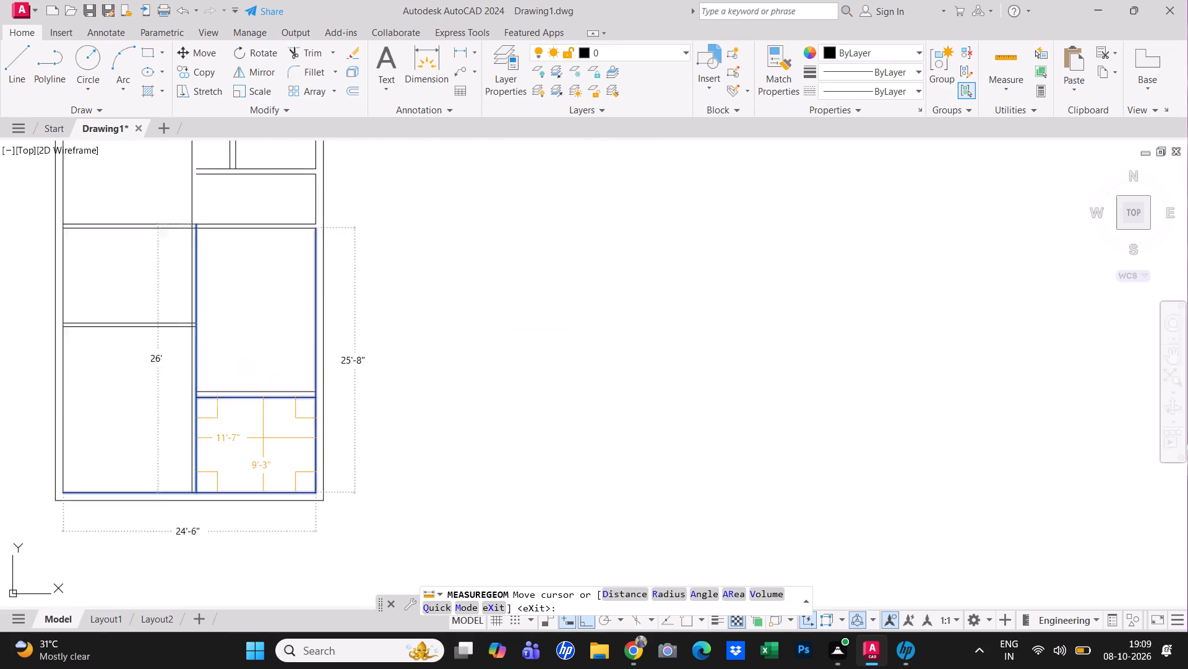
scroll(263, 438, up, 1)
key(Escape)
scroll(257, 419, down, 2)
scroll(248, 264, up, 1)
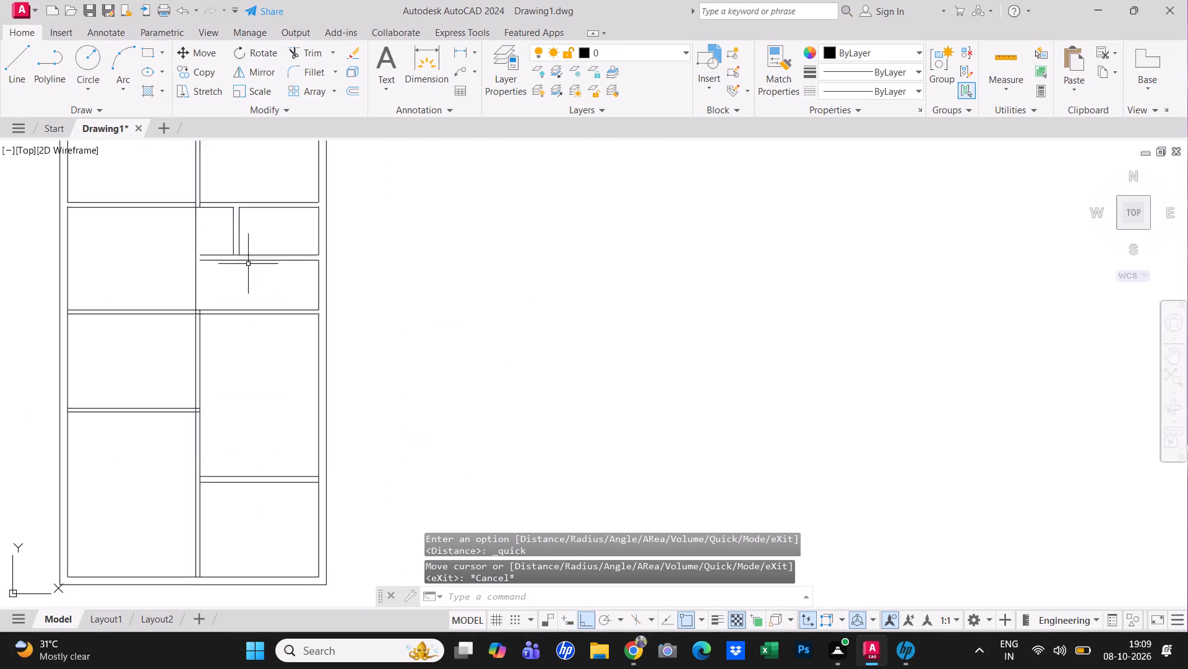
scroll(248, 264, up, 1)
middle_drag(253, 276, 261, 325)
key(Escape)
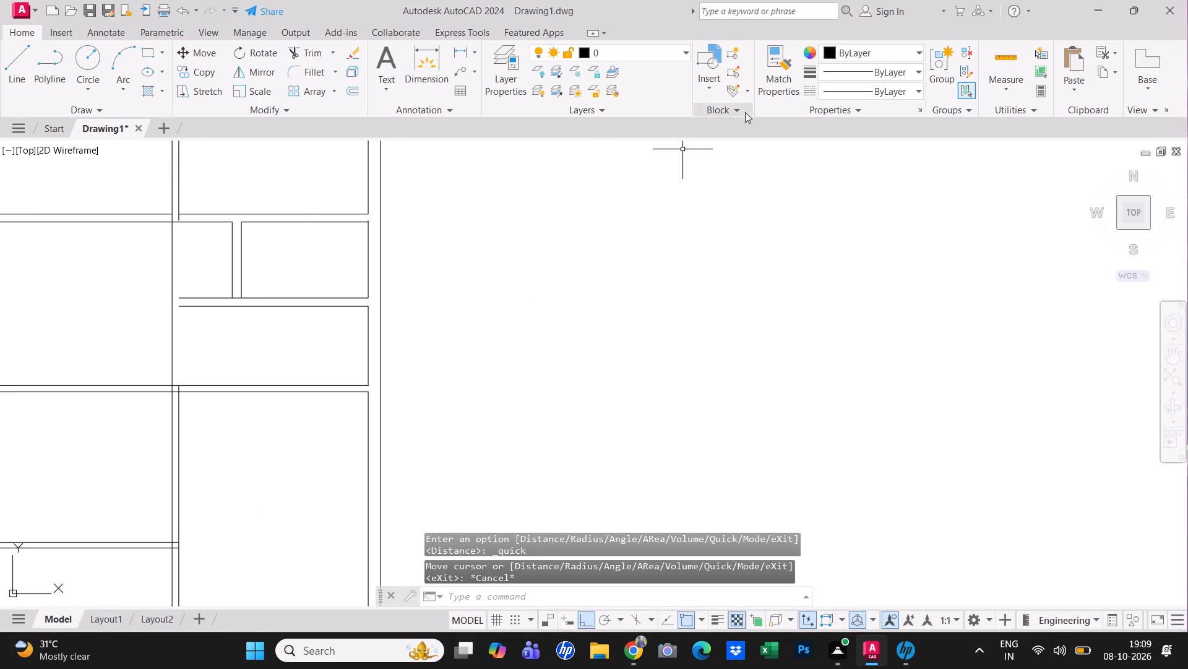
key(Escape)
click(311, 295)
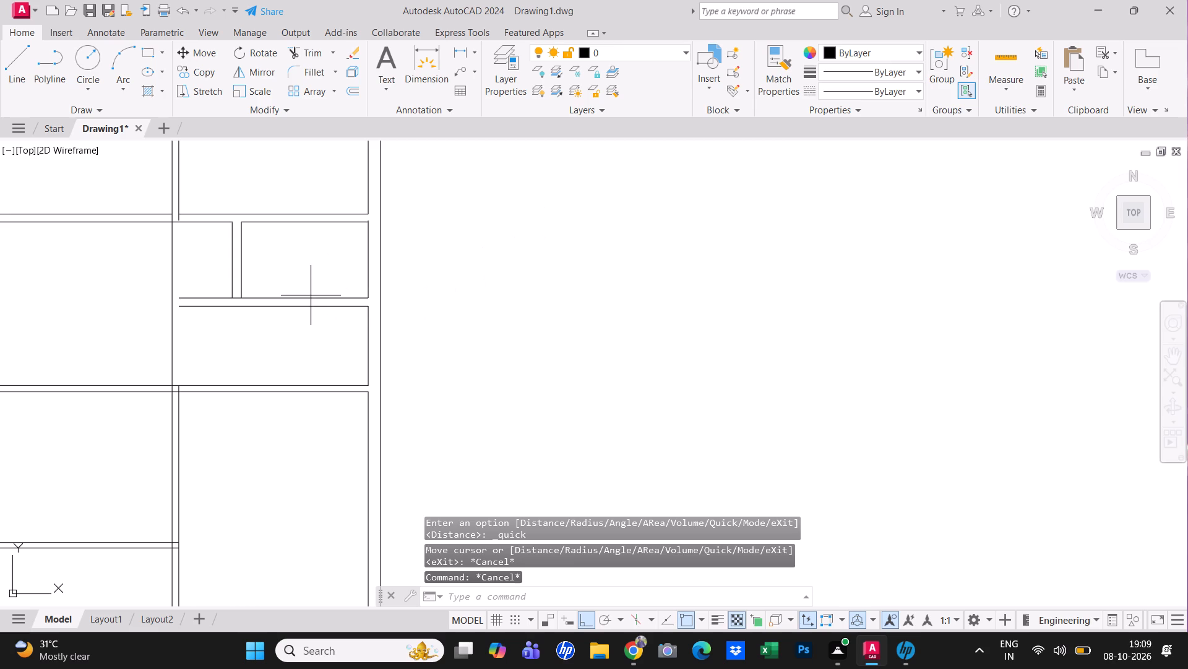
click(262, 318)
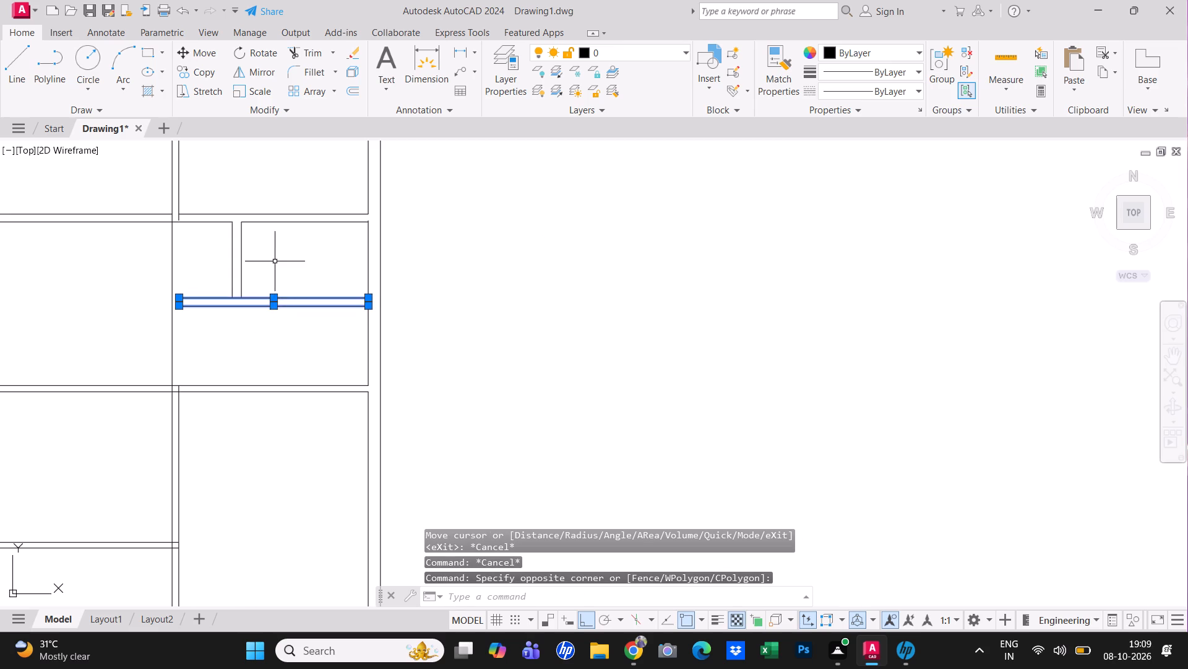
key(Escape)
Measure the width and depth of the small room east of the short vertical partition.
click(1012, 64)
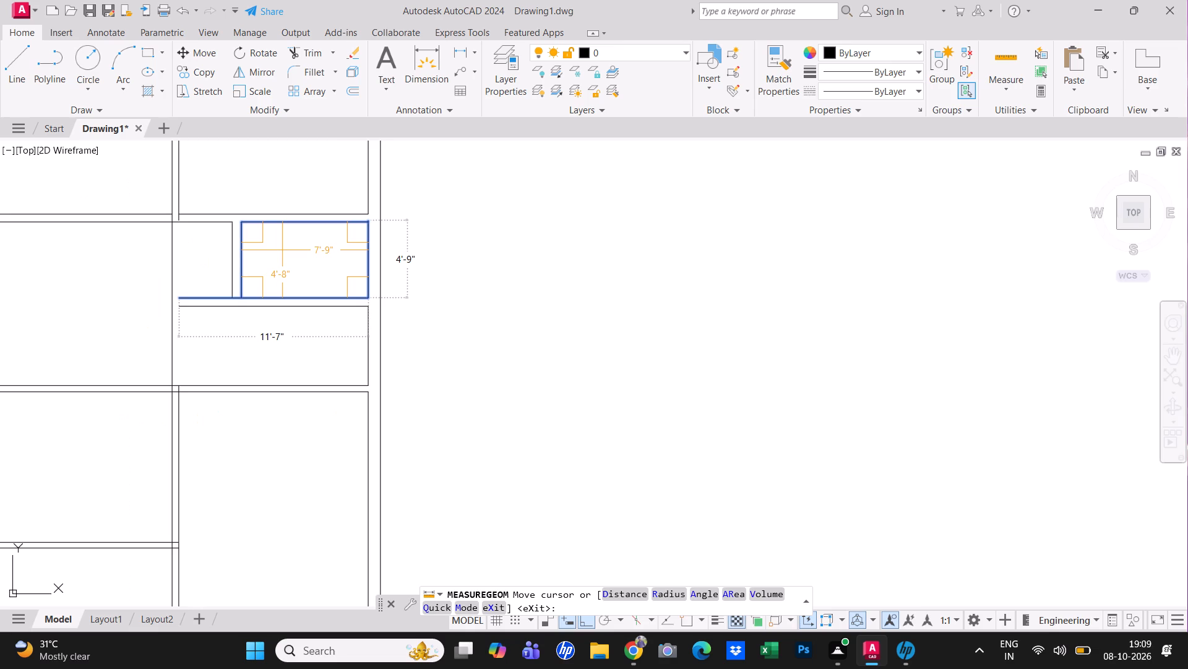
key(Escape)
Move both lines of the middle horizontal partition 4" straight down.
click(290, 321)
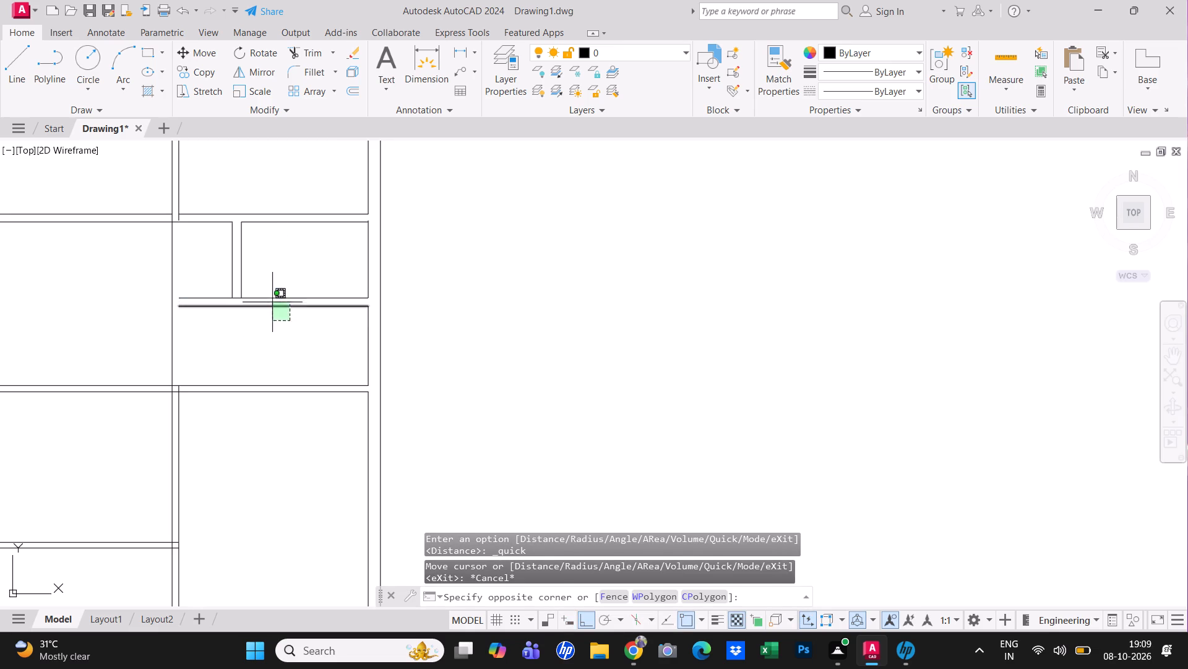
click(269, 295)
click(273, 305)
key(Escape)
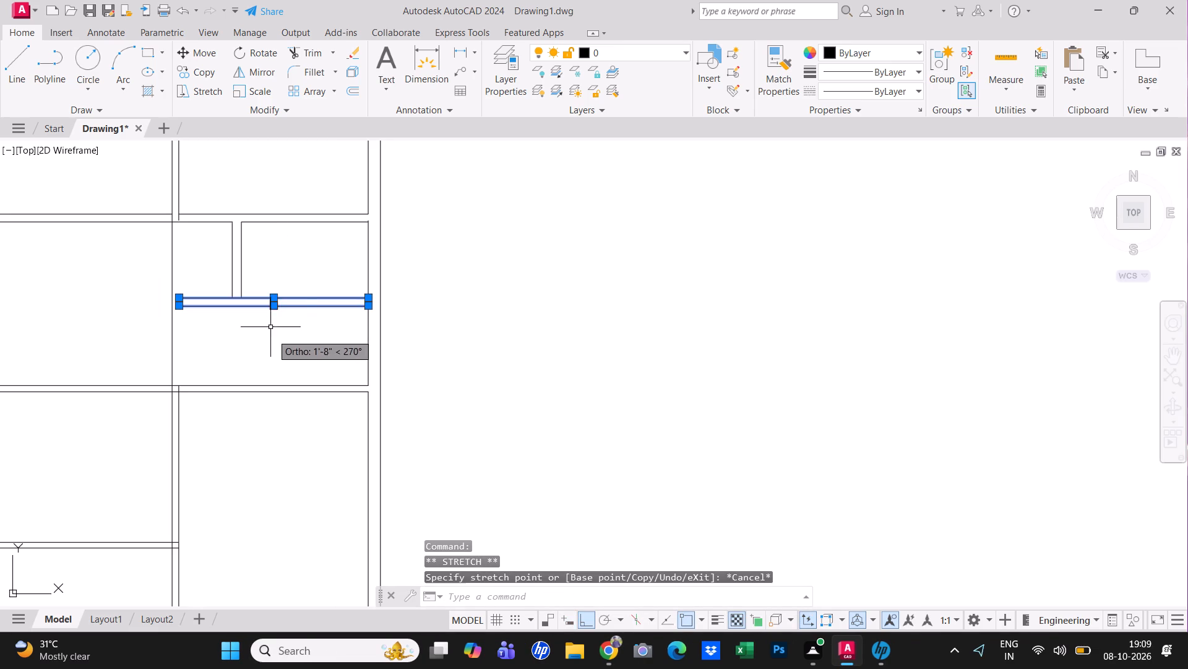
click(197, 56)
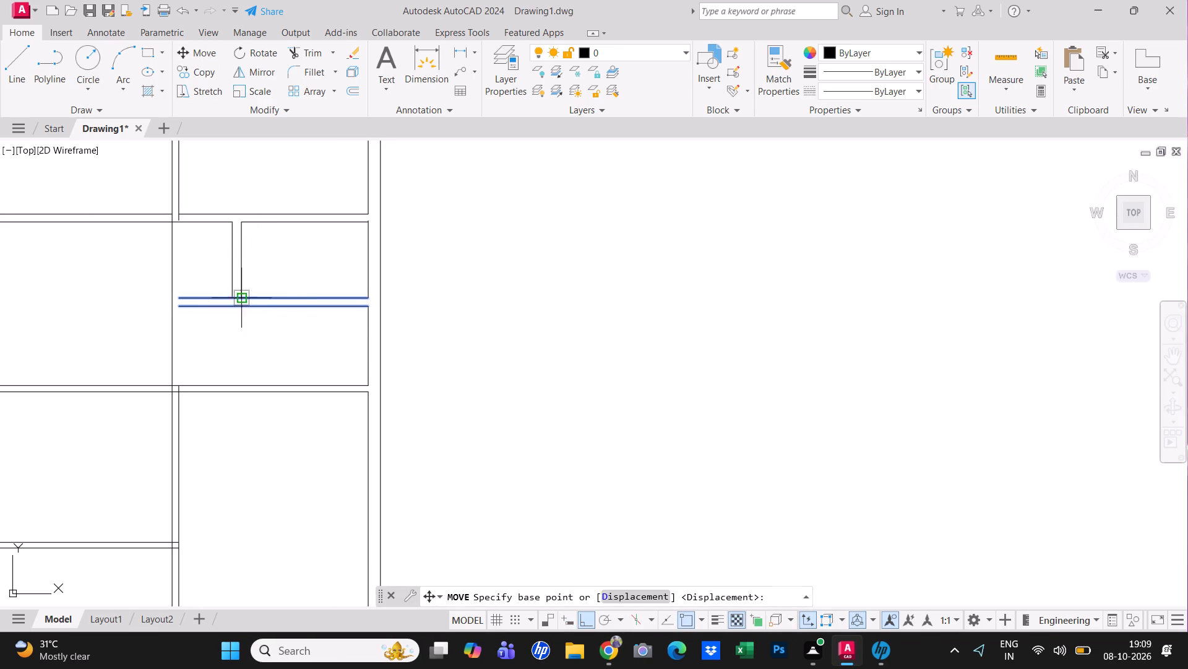
click(277, 310)
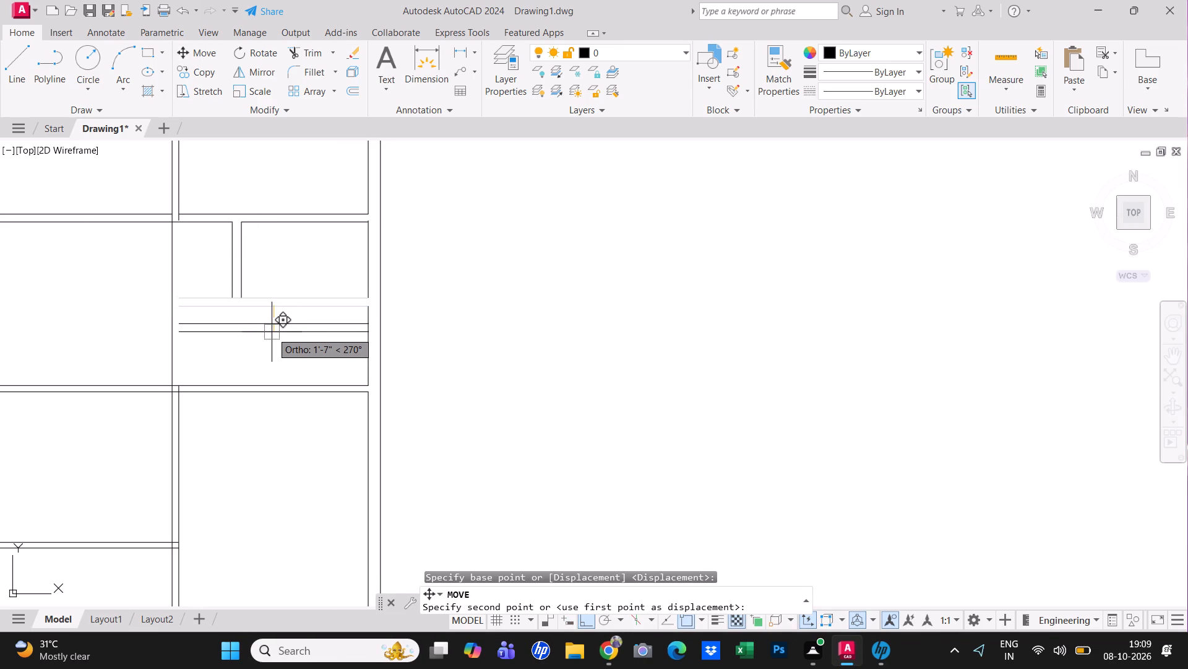
text(4")
key(Return)
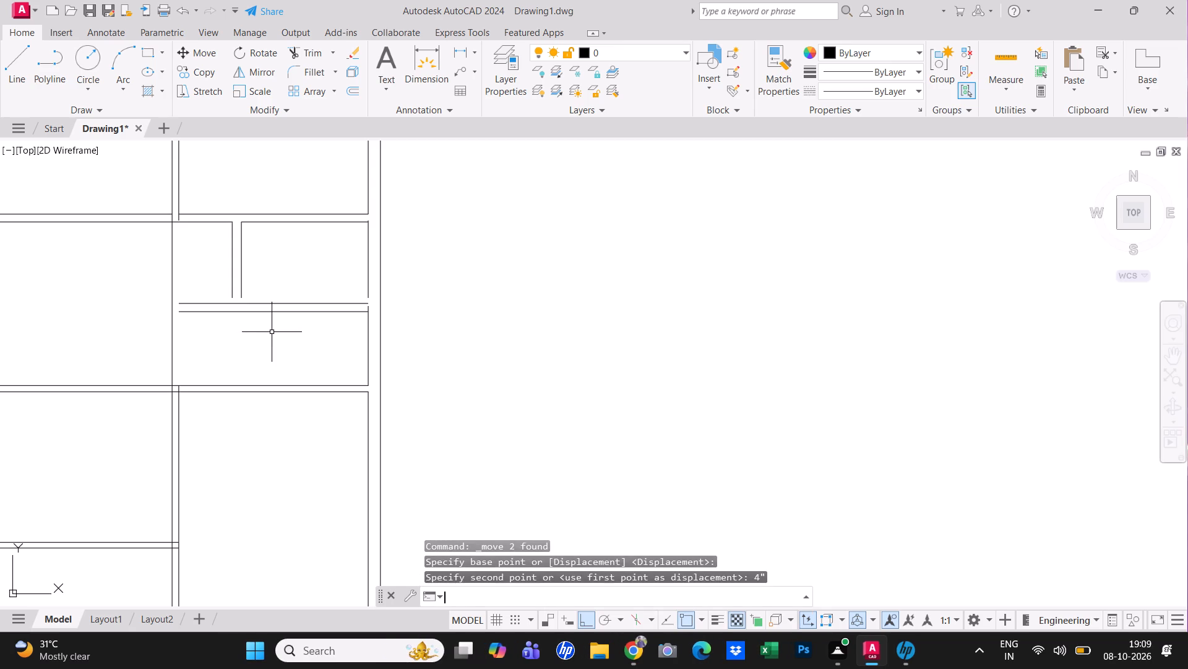
key(Escape)
scroll(279, 299, up, 1)
key(Escape)
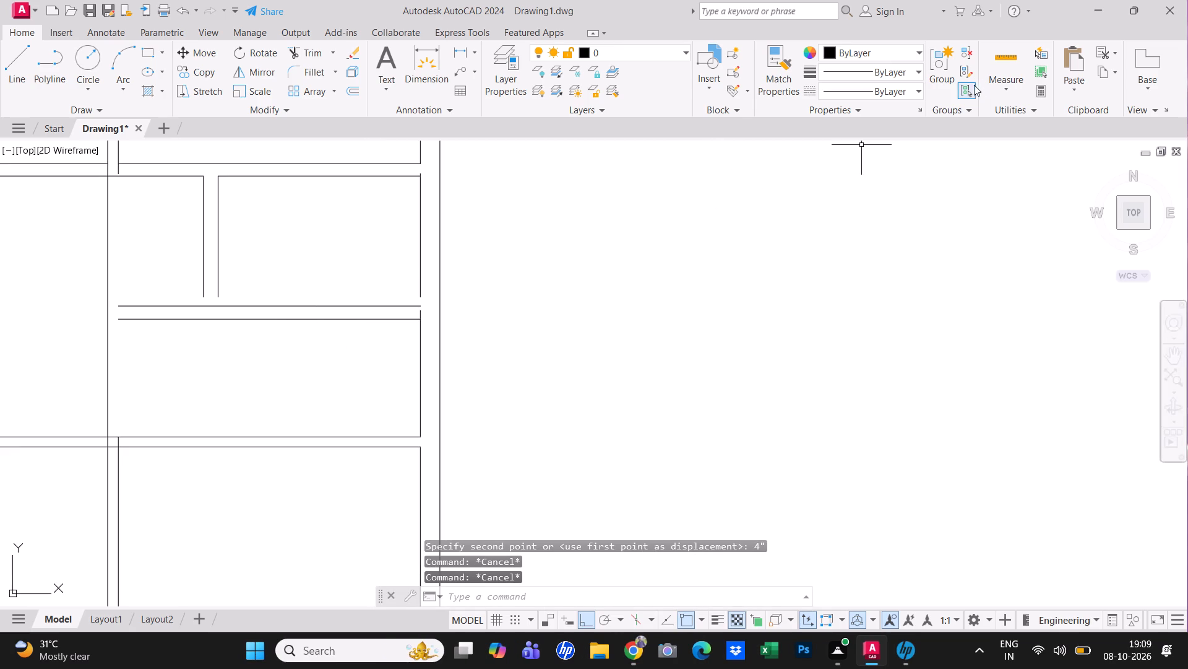
Measure the width and depth of the small room east of the short vertical partition again.
click(984, 65)
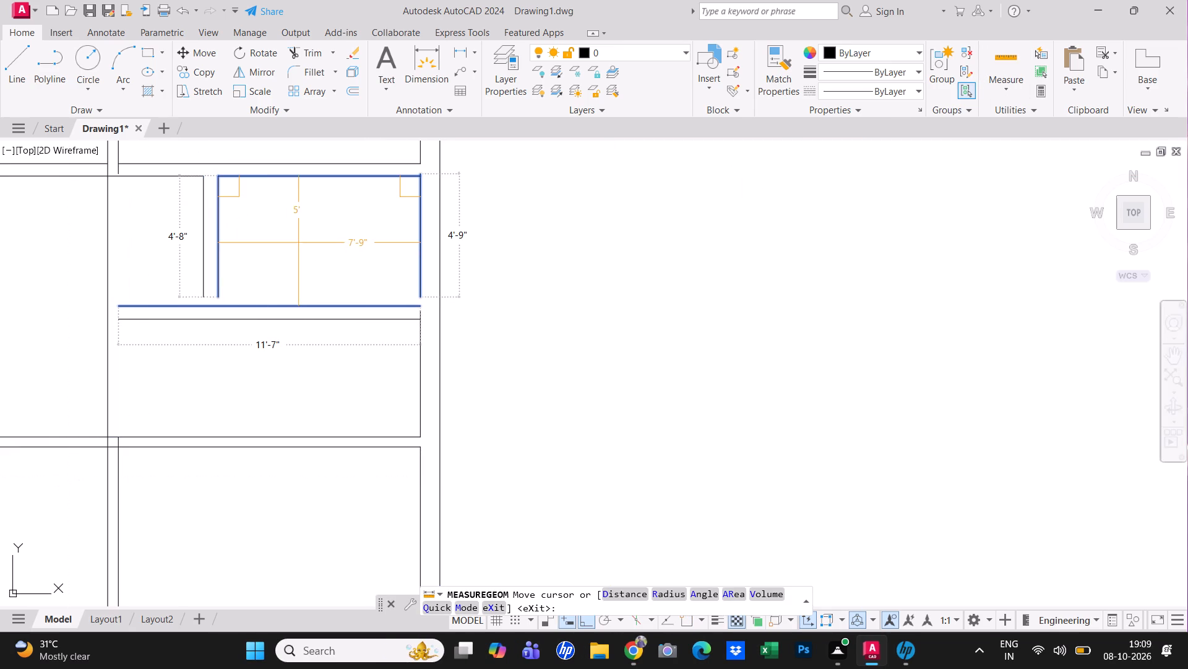
key(Escape)
Move both lines of the full-width horizontal partition below the middle one 9" straight down.
middle_drag(256, 385, 230, 348)
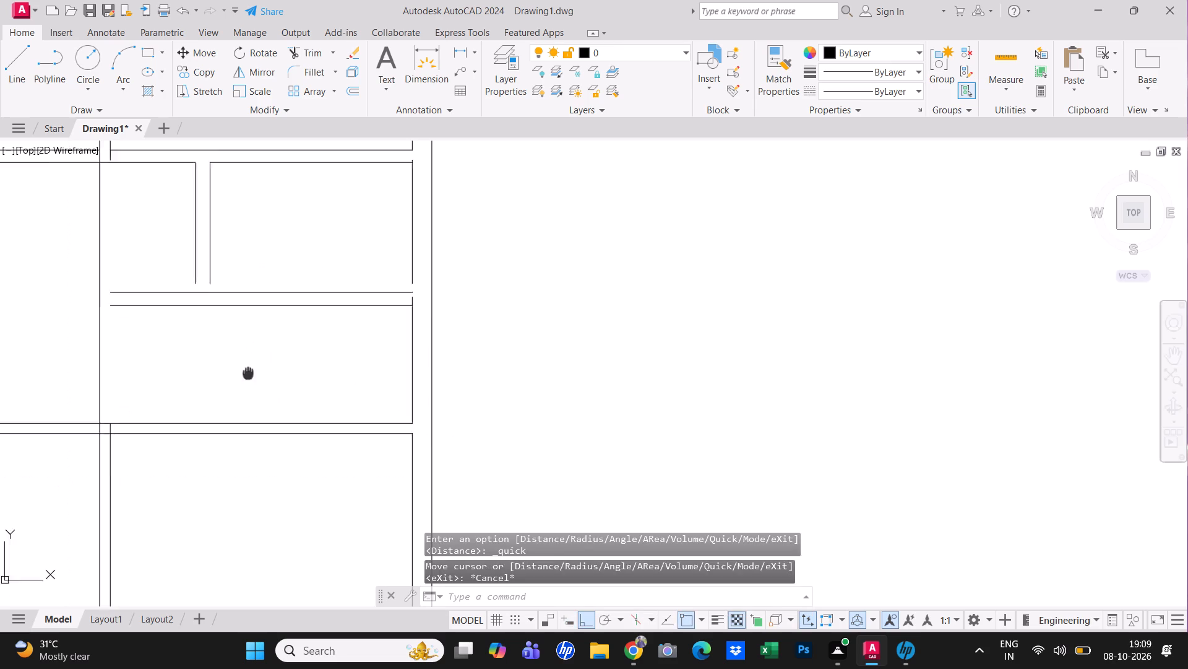
middle_drag(230, 348, 200, 338)
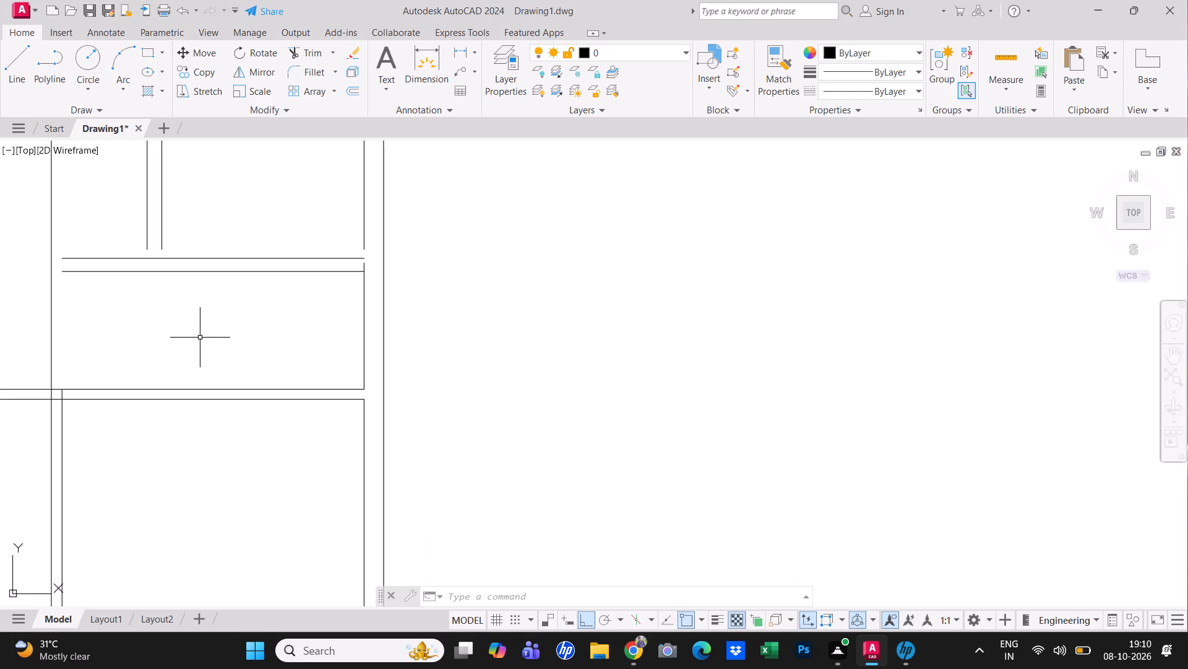
key(Escape)
click(253, 418)
click(200, 374)
scroll(196, 369, down, 2)
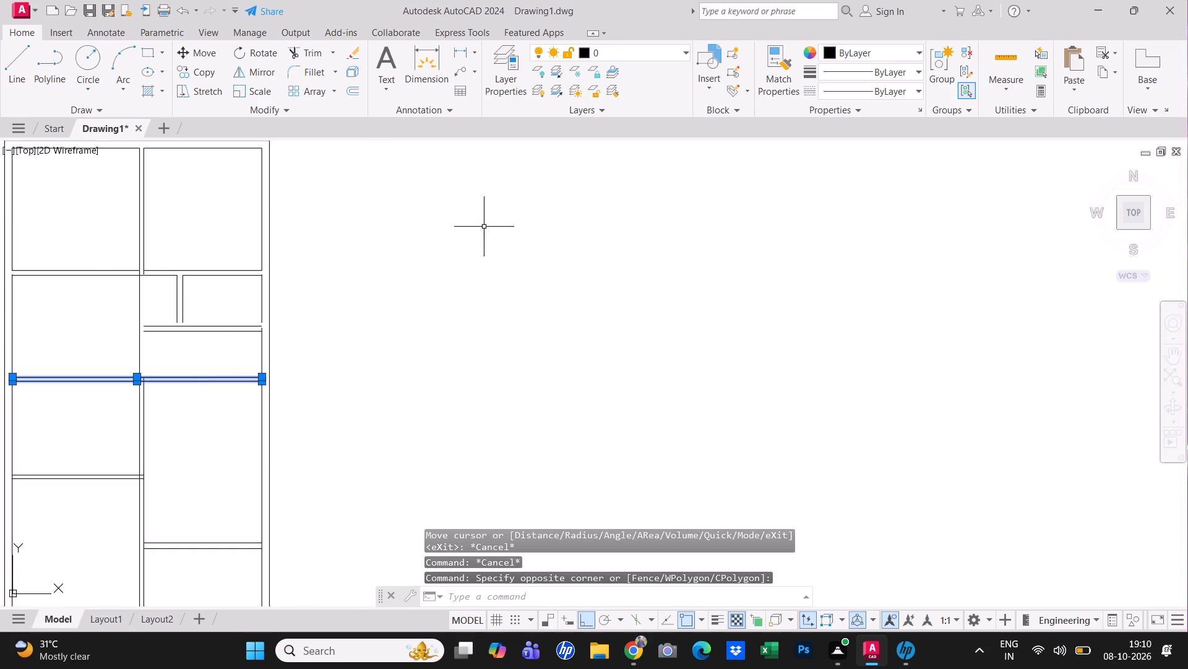
scroll(105, 380, up, 1)
click(204, 55)
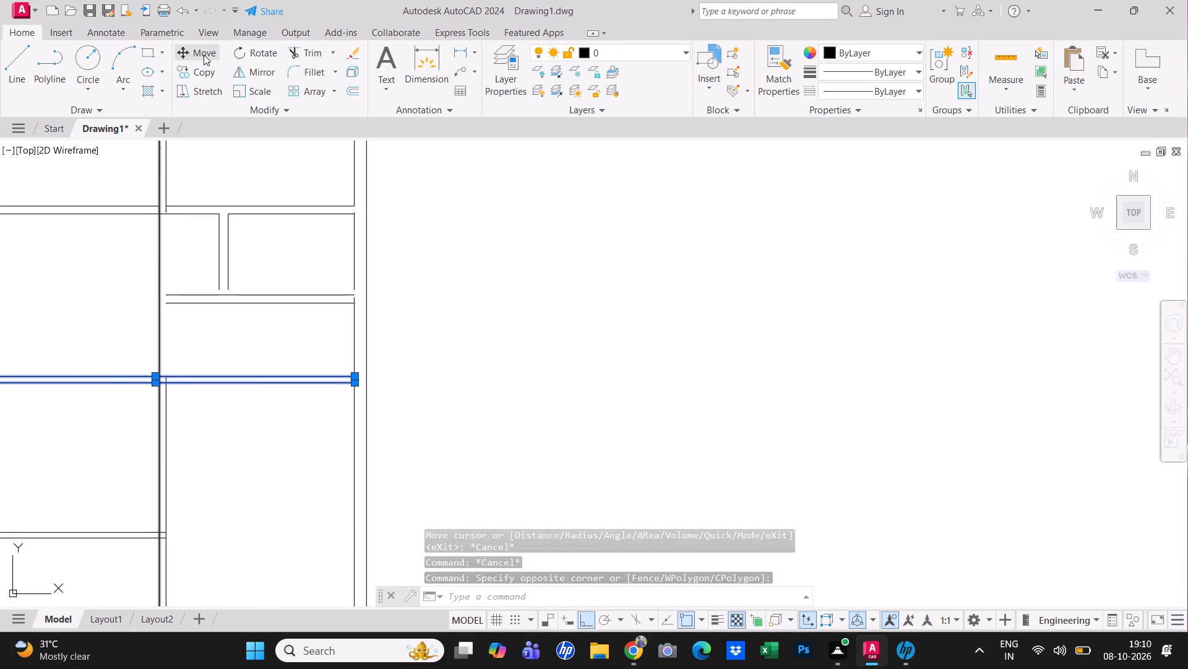
scroll(146, 407, up, 2)
click(180, 351)
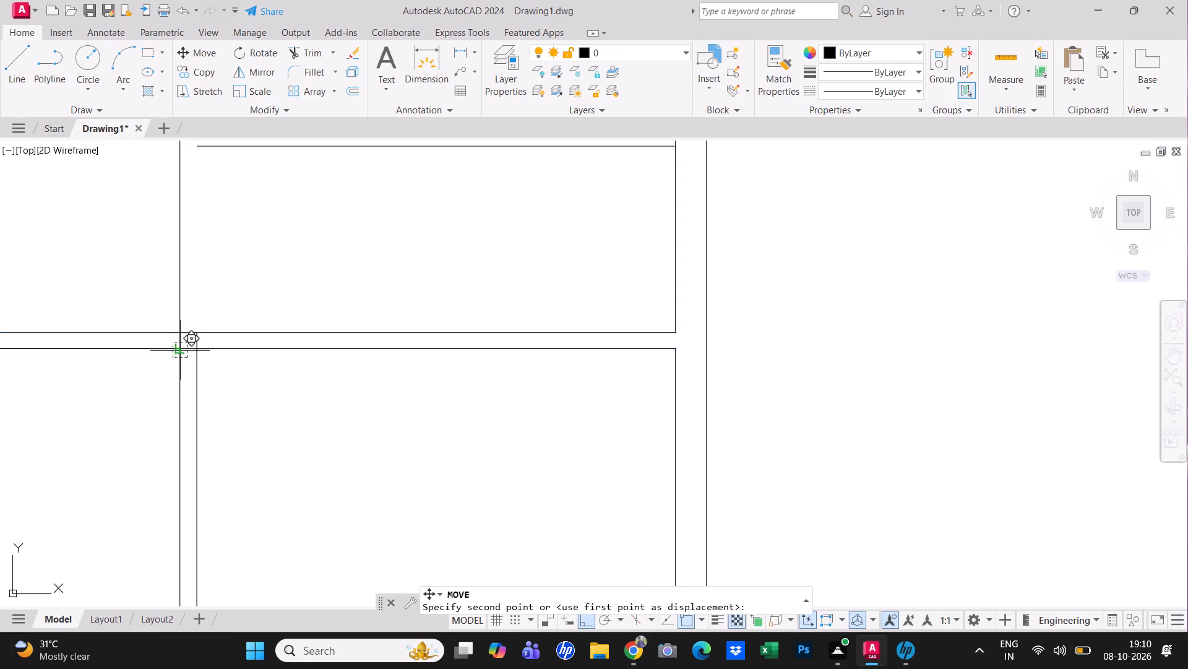
text(9")
key(Return)
key(Escape)
key(Escape)
scroll(341, 440, down, 2)
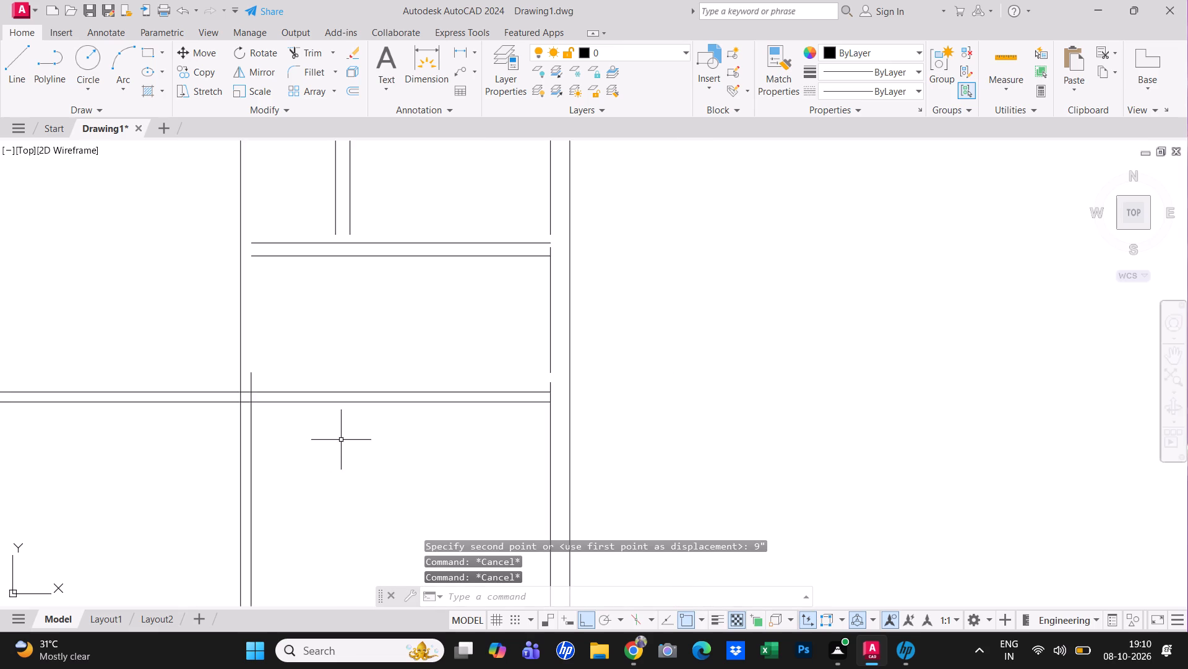
key(Escape)
Trim the inner east wall line's stub between the two lines of the middle horizontal partition.
scroll(473, 348, up, 1)
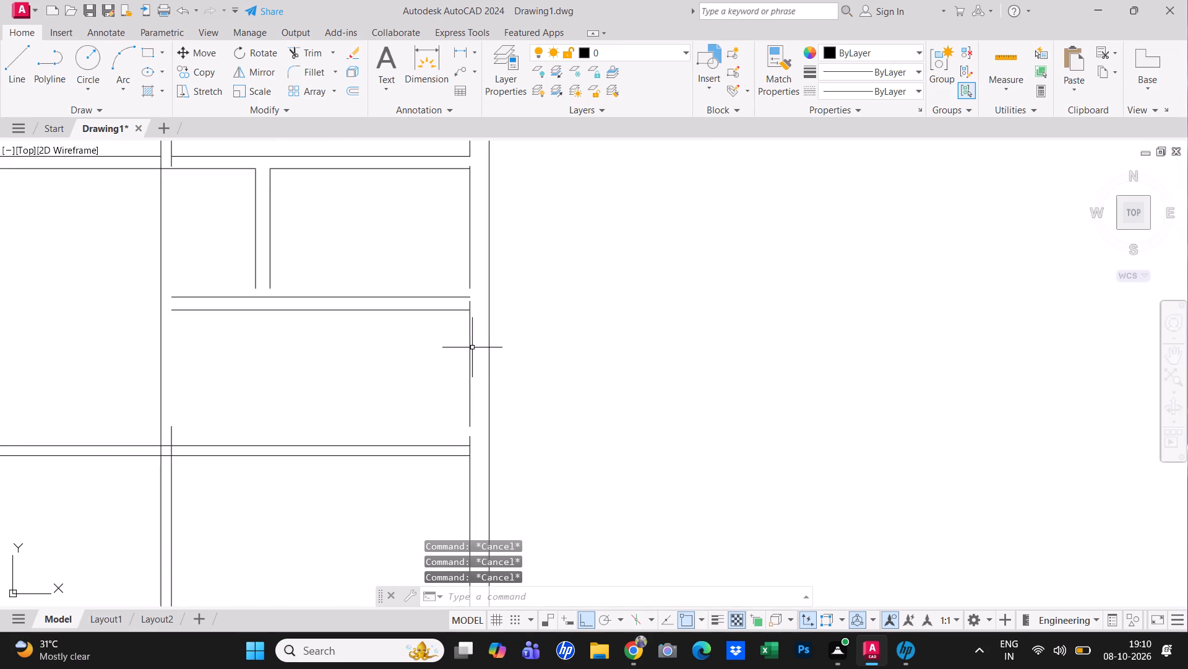
key(Escape)
text(tr)
key(space)
scroll(487, 294, up, 2)
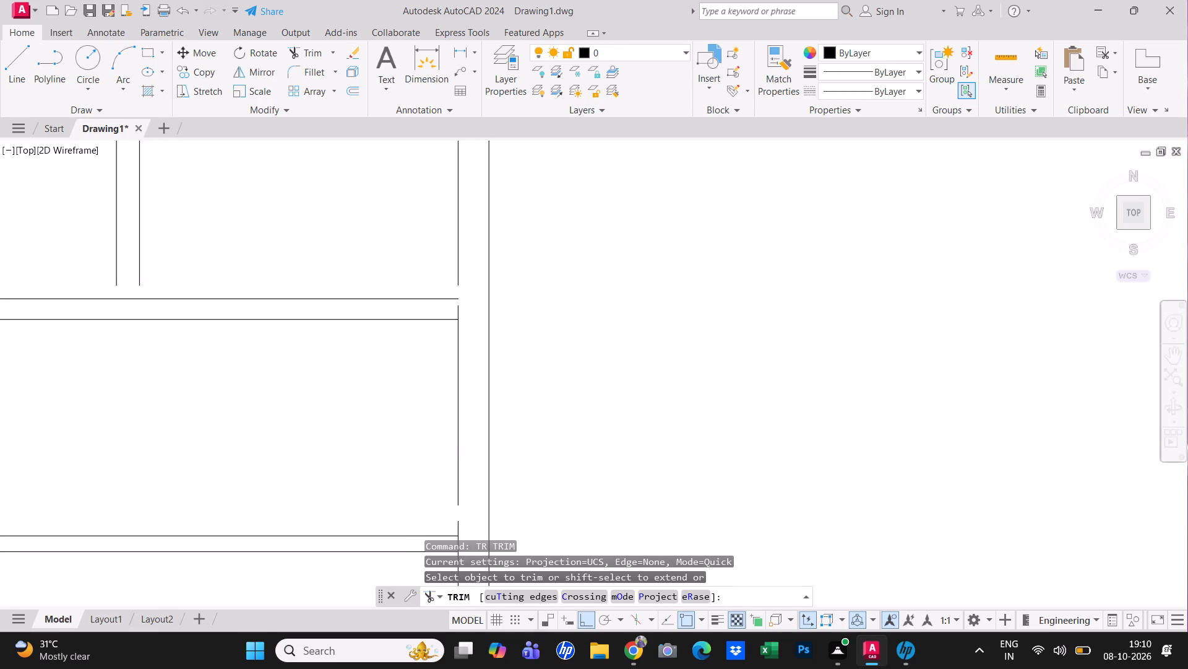
click(462, 309)
click(420, 309)
scroll(441, 319, down, 2)
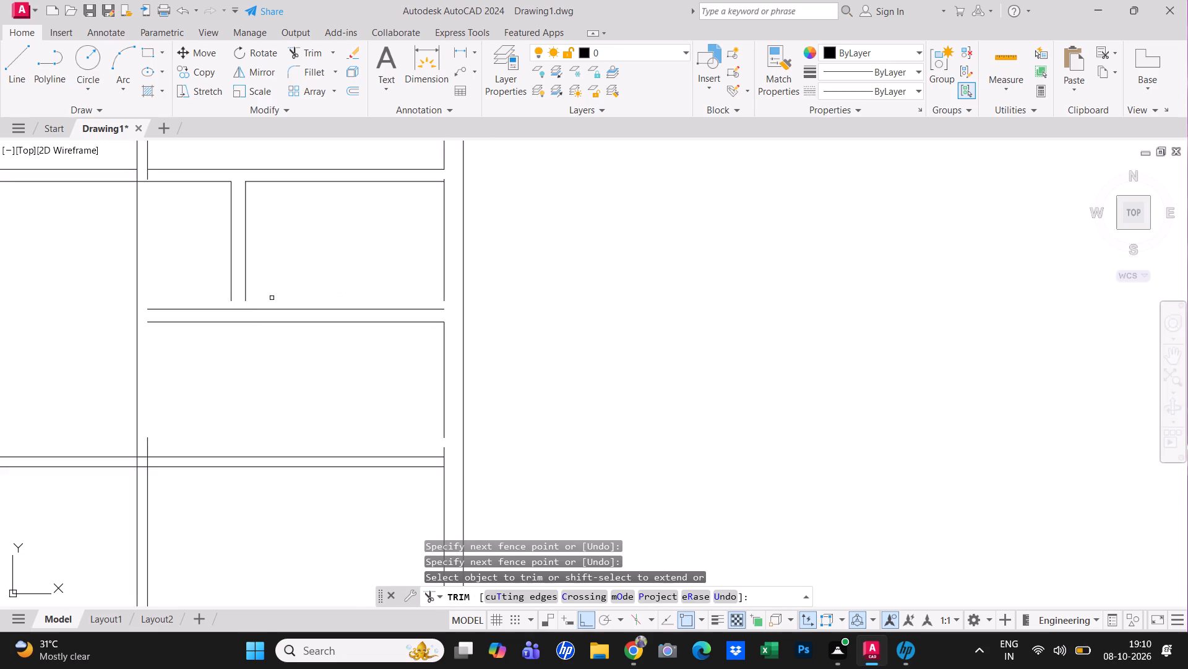
key(Escape)
key(Escape)
Extend the short vertical partition's lines and the inner east wall line to the middle partition, and the wall line below it to the shifted partition.
key(e)
key(x)
key(space)
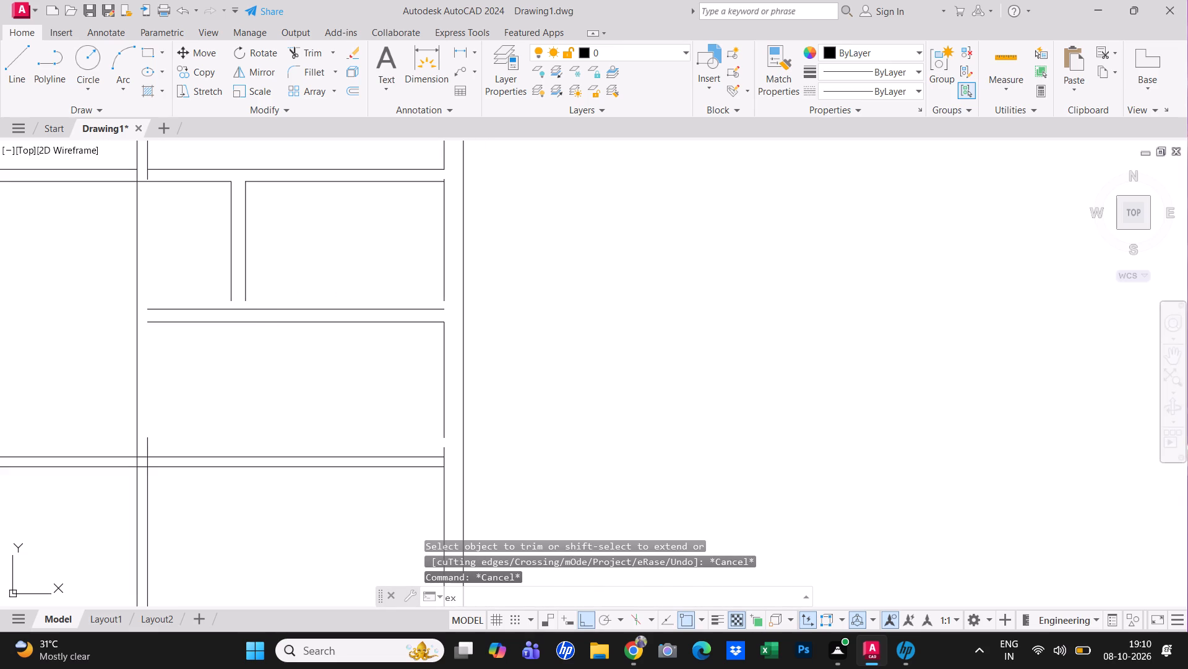
click(247, 292)
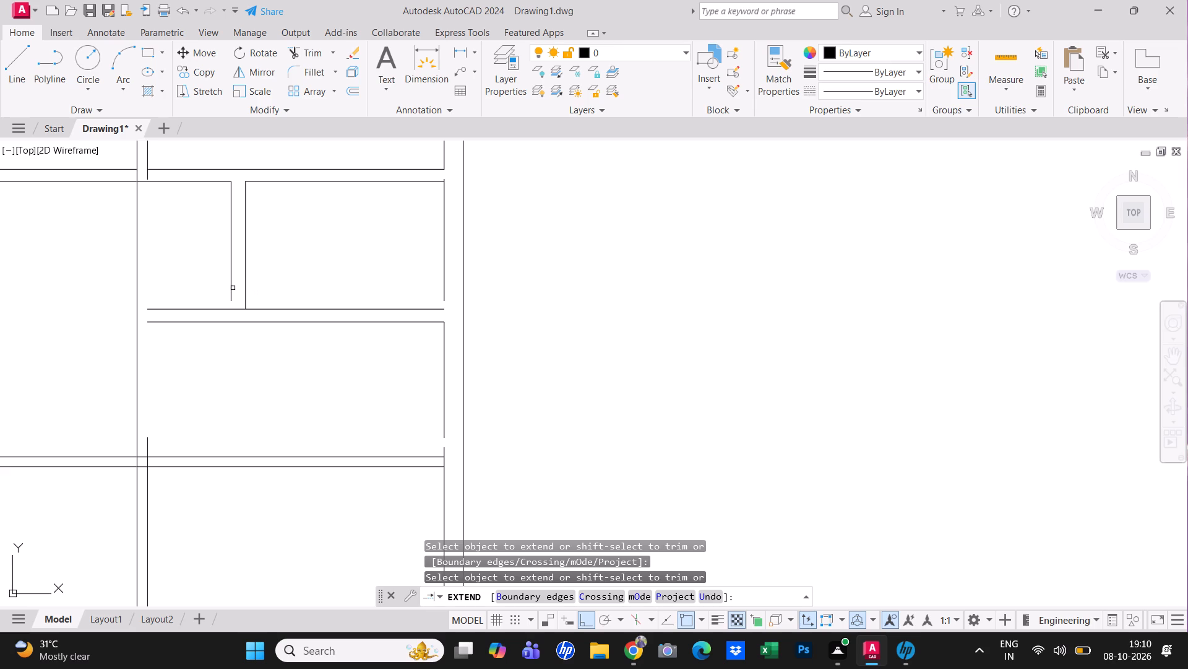
click(232, 289)
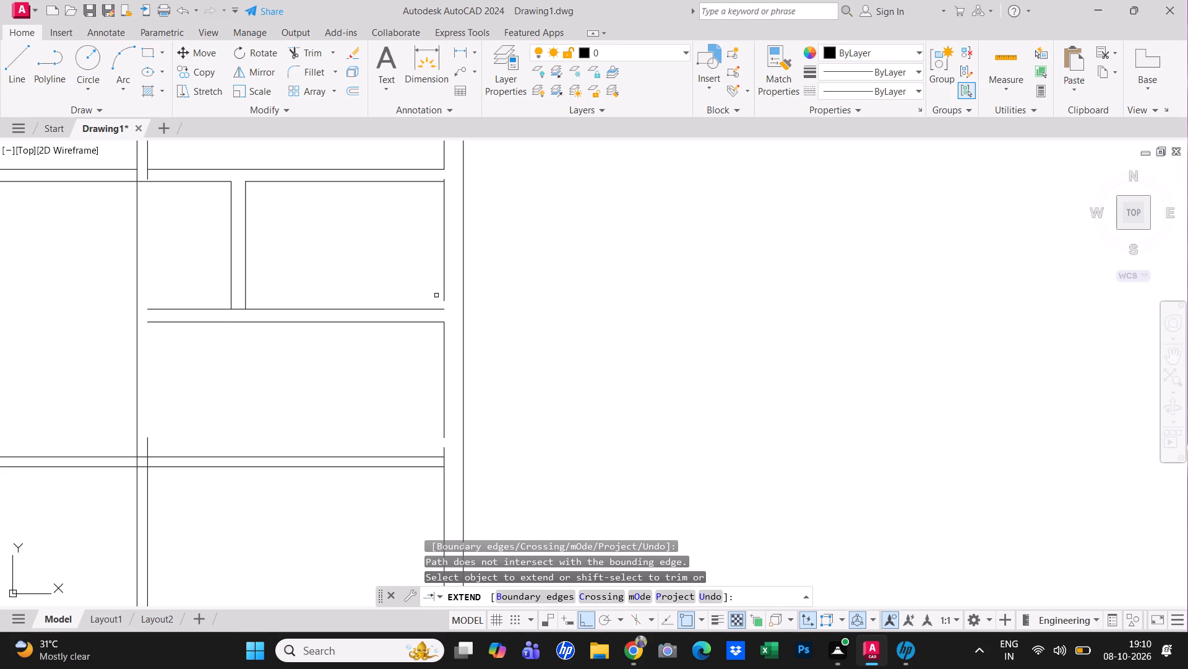
click(444, 290)
scroll(426, 278, down, 1)
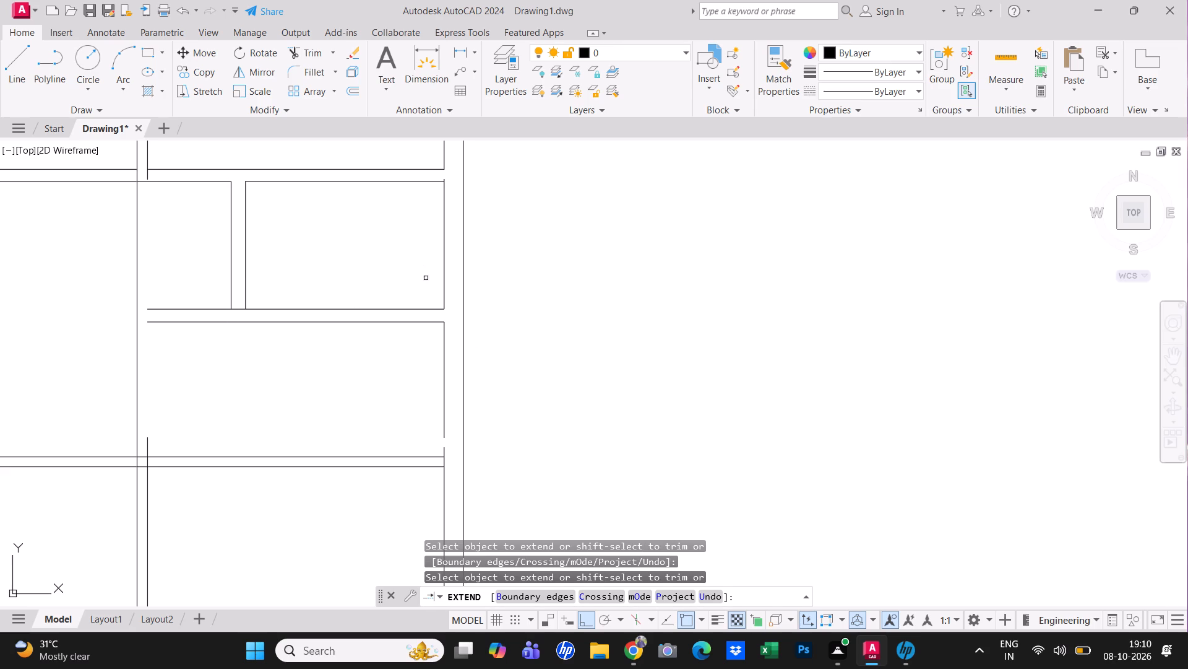
scroll(426, 278, down, 1)
scroll(431, 320, up, 1)
click(431, 320)
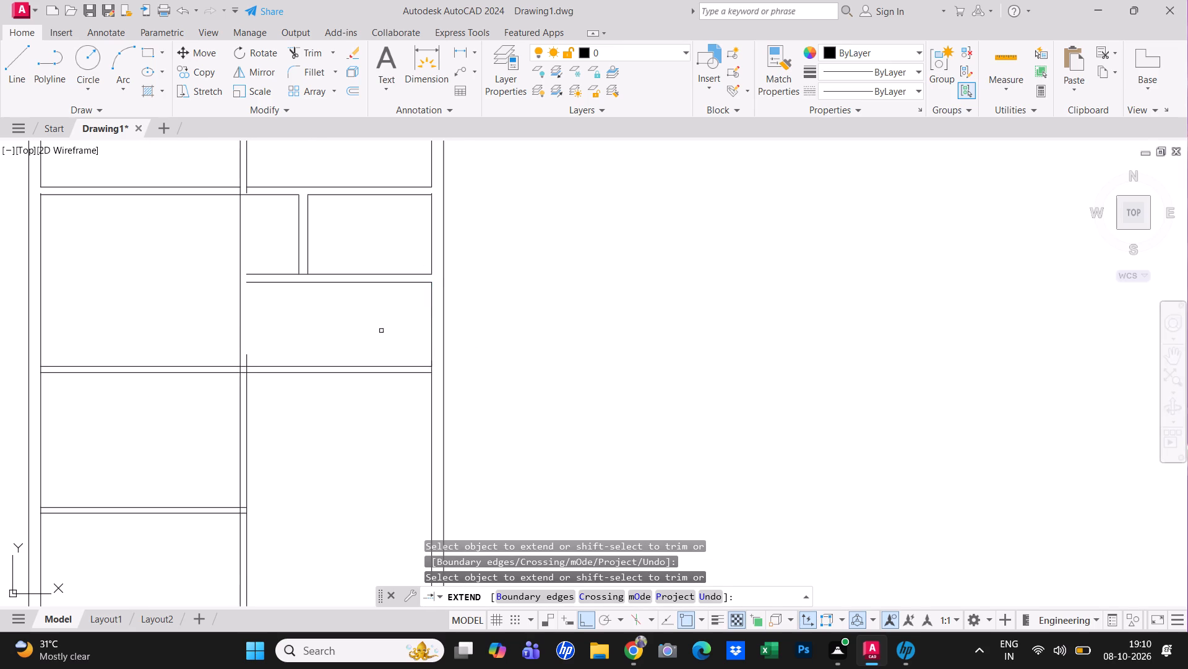
scroll(356, 339, down, 1)
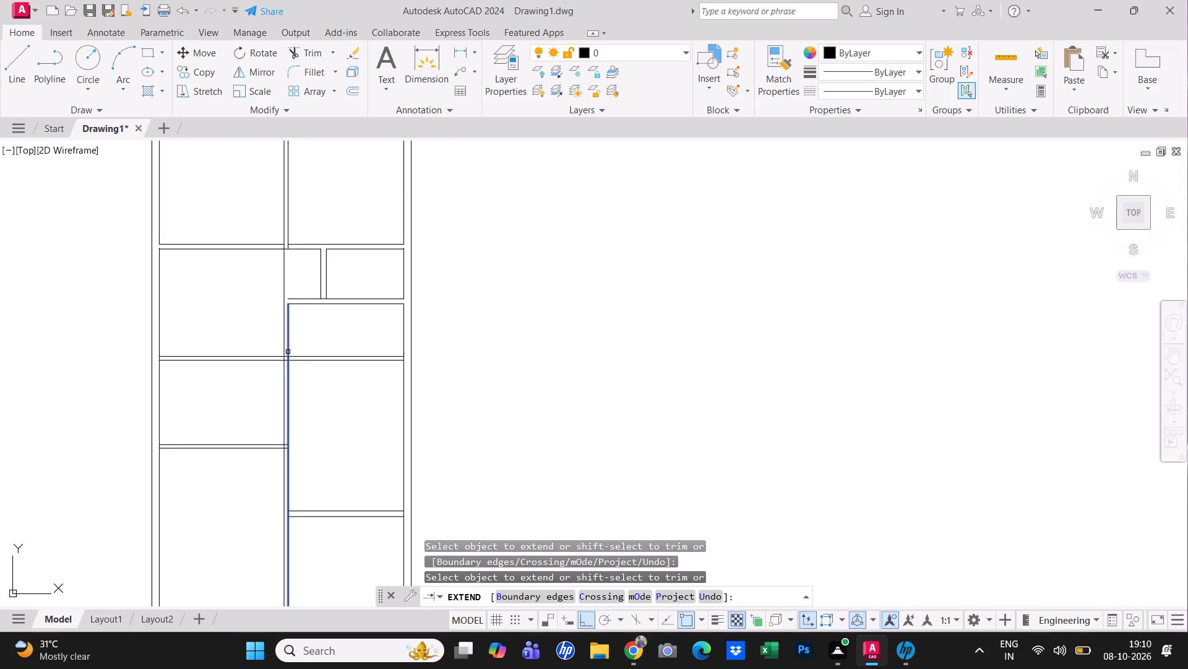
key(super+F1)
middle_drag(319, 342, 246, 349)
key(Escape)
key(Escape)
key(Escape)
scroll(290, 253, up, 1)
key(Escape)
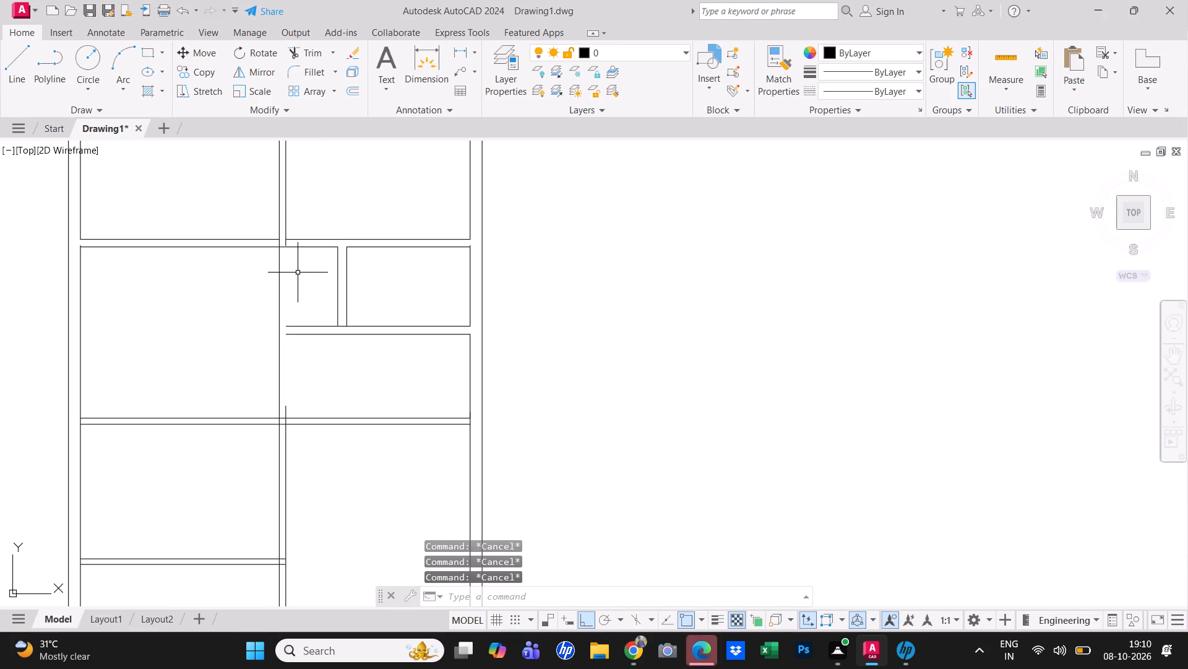
Trim the central vertical line crossing the large middle room and the middle partition's upper line west of the short vertical partition.
text(tr)
key(space)
click(290, 278)
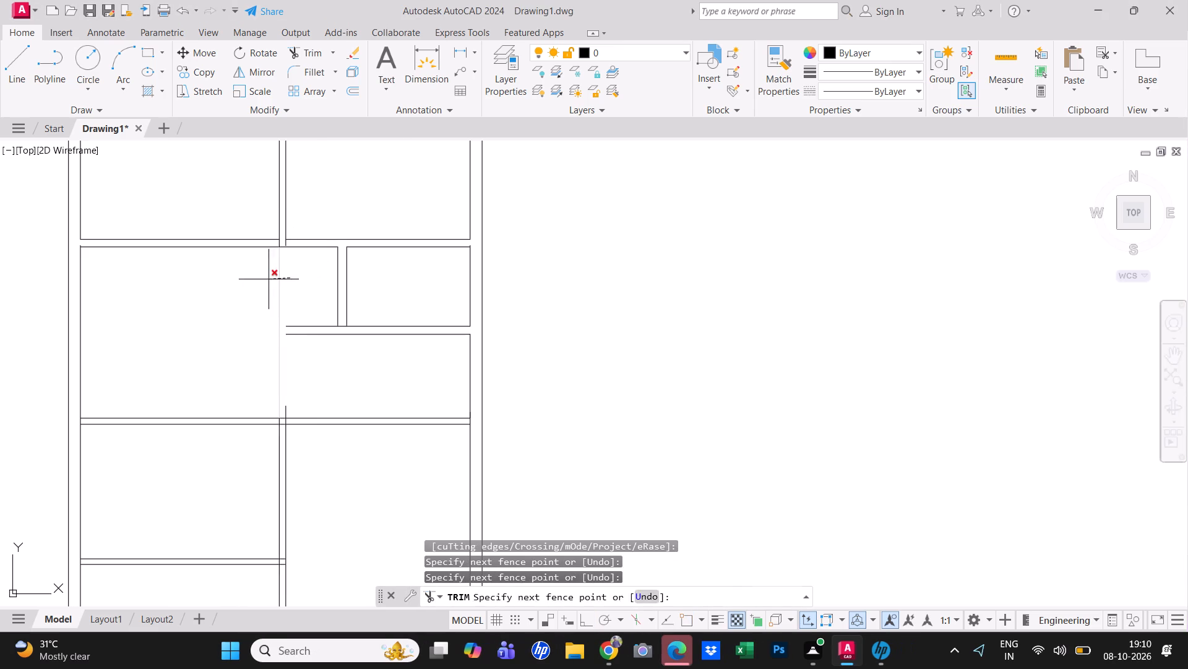
click(265, 281)
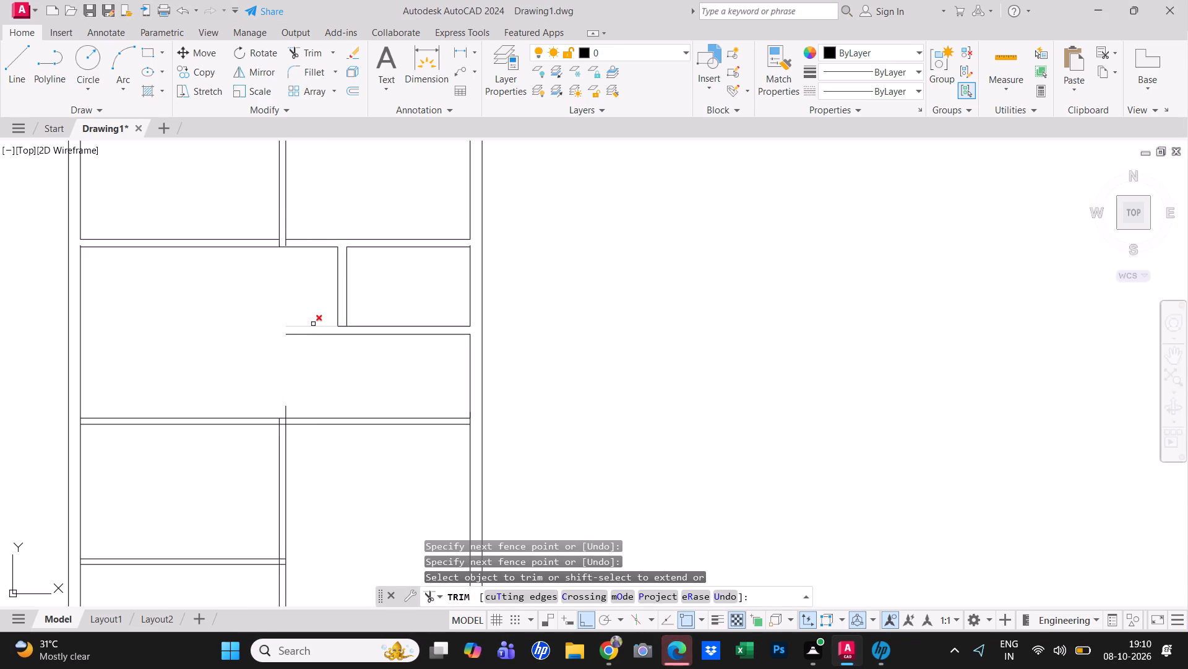
click(313, 325)
key(Escape)
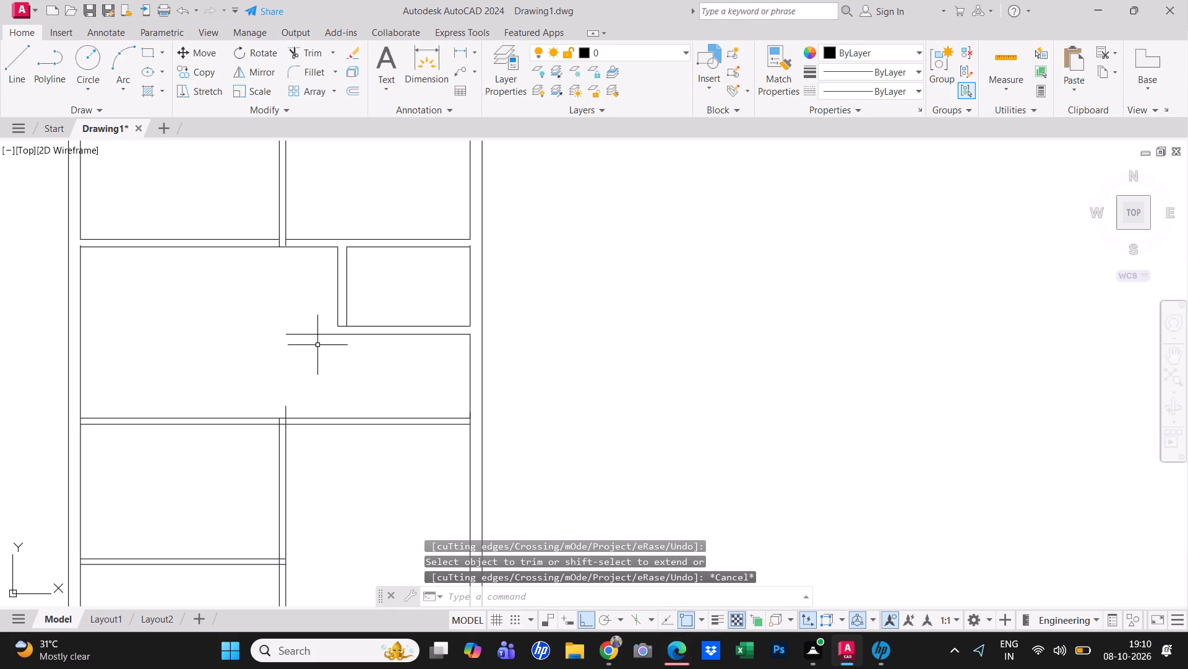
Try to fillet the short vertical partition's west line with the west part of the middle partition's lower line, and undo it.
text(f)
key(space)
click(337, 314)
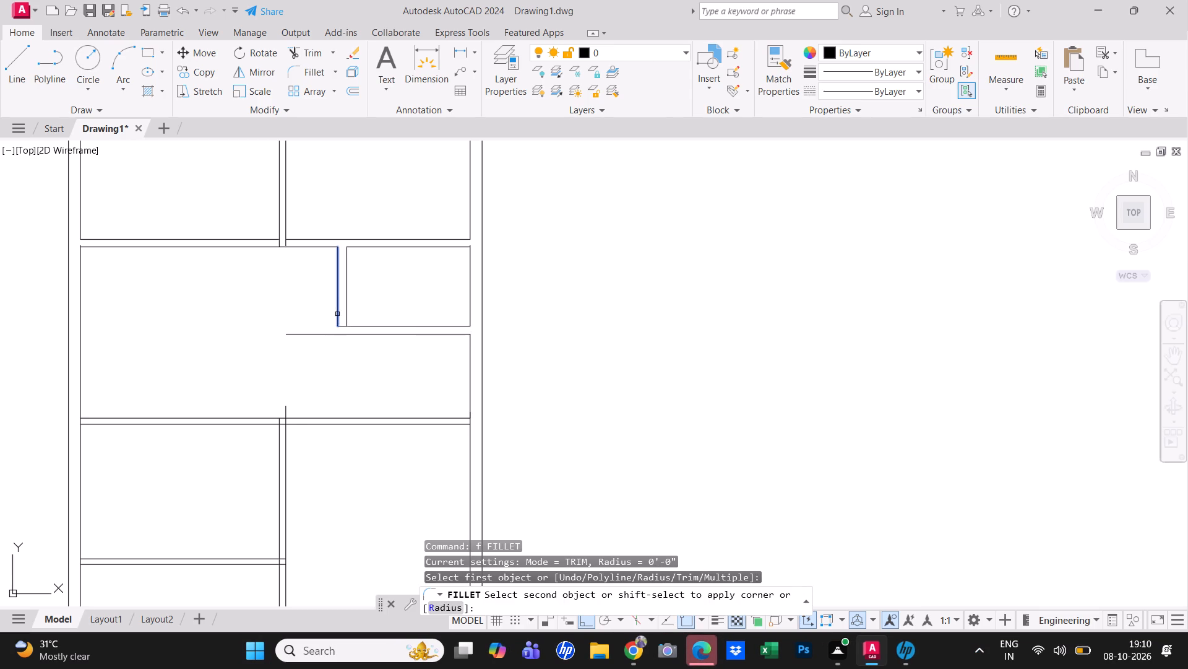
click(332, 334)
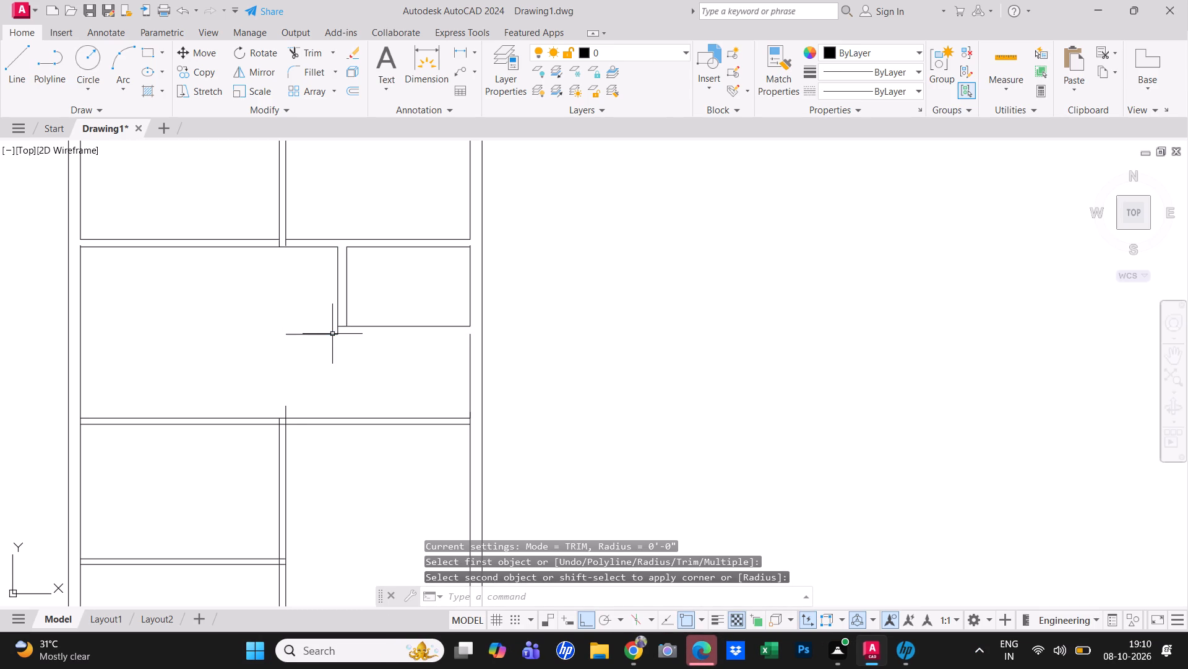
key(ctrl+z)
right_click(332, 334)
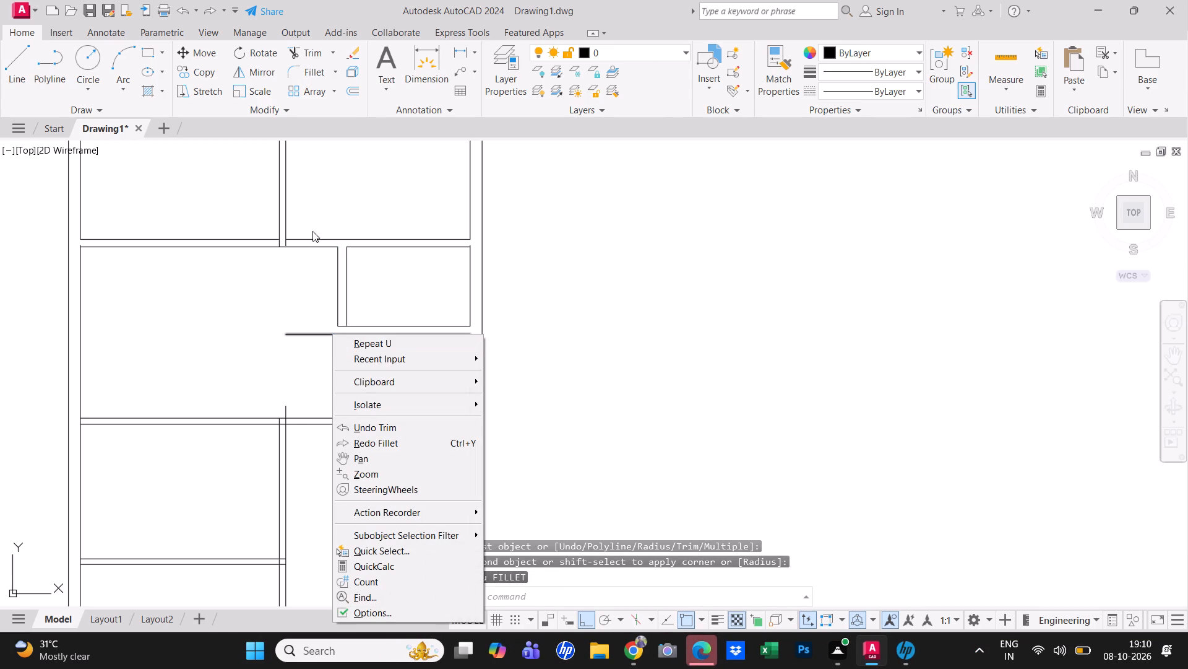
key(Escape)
Fillet the short vertical partition's west line with the middle partition's lower line into a sharp corner, keeping the east part.
click(302, 74)
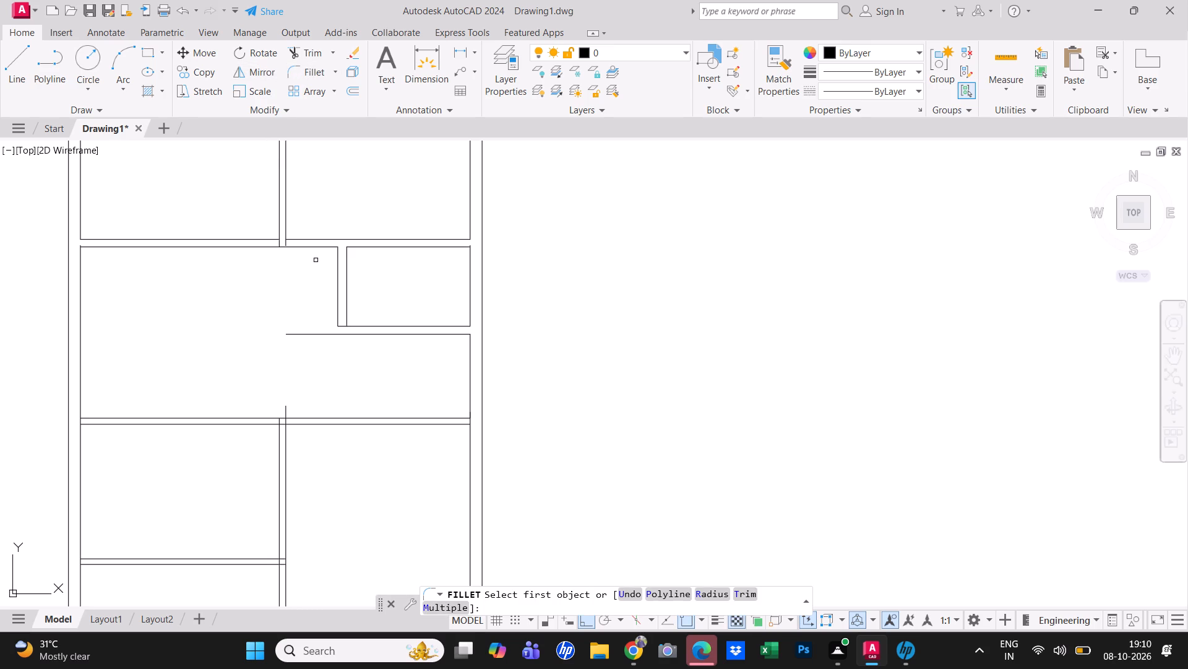
click(337, 297)
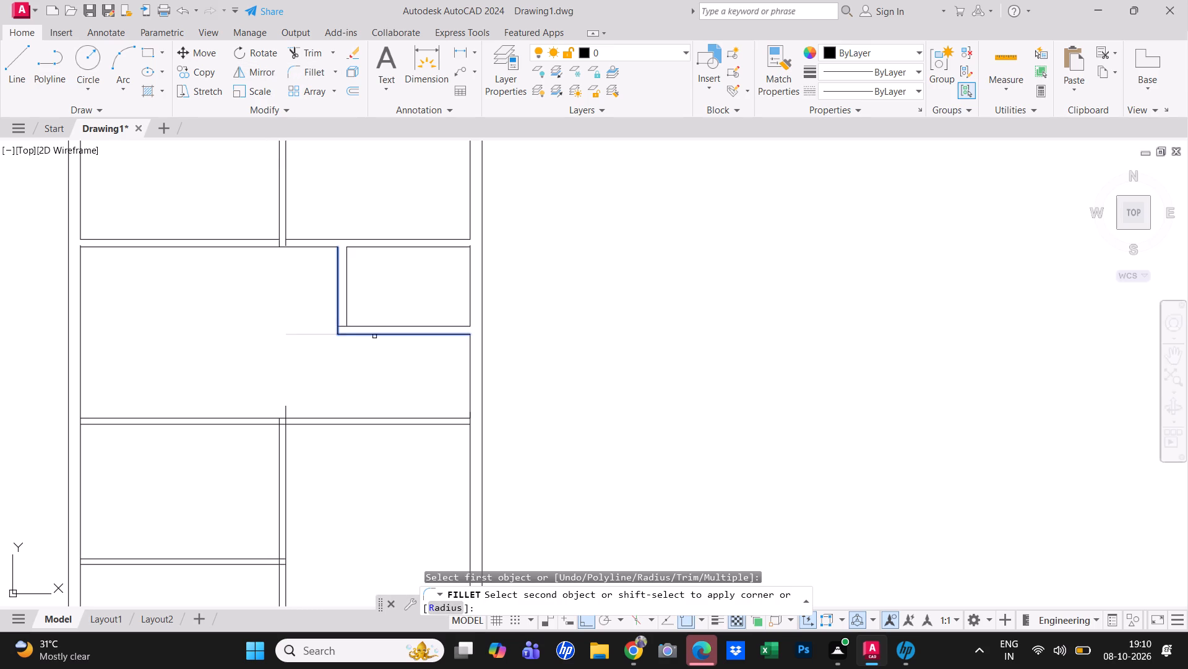
click(374, 335)
key(Escape)
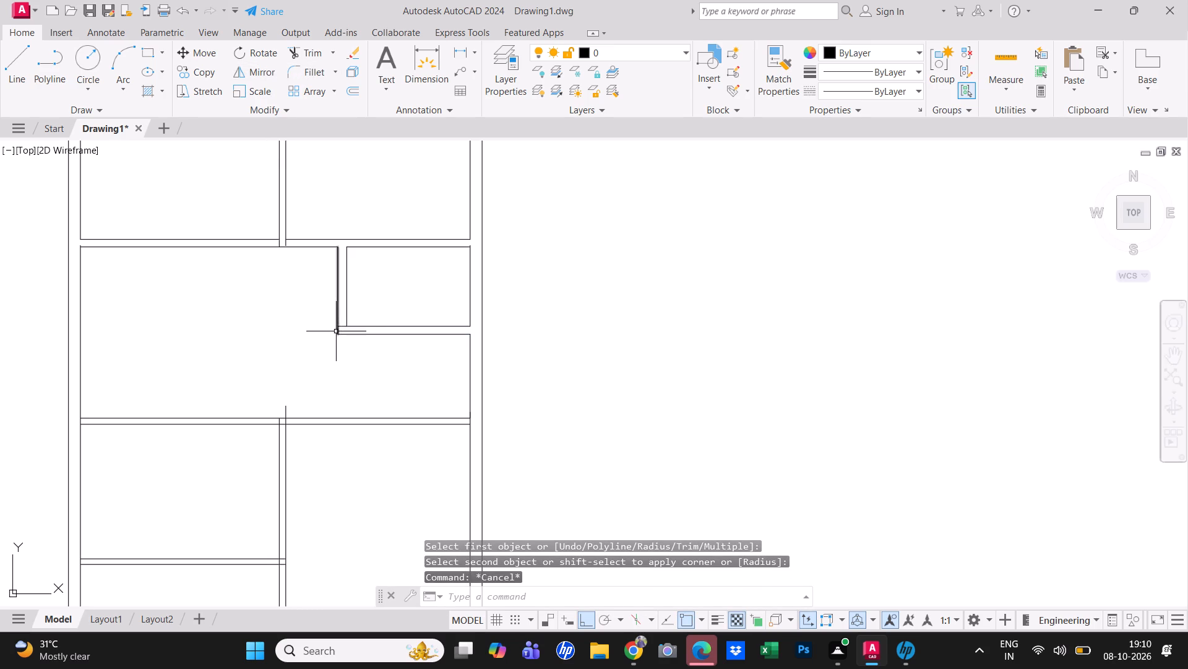
Trim the leftover line piece inside the new partition corner and the inner east wall stub above the small room.
text(tr)
key(space)
scroll(350, 305, up, 1)
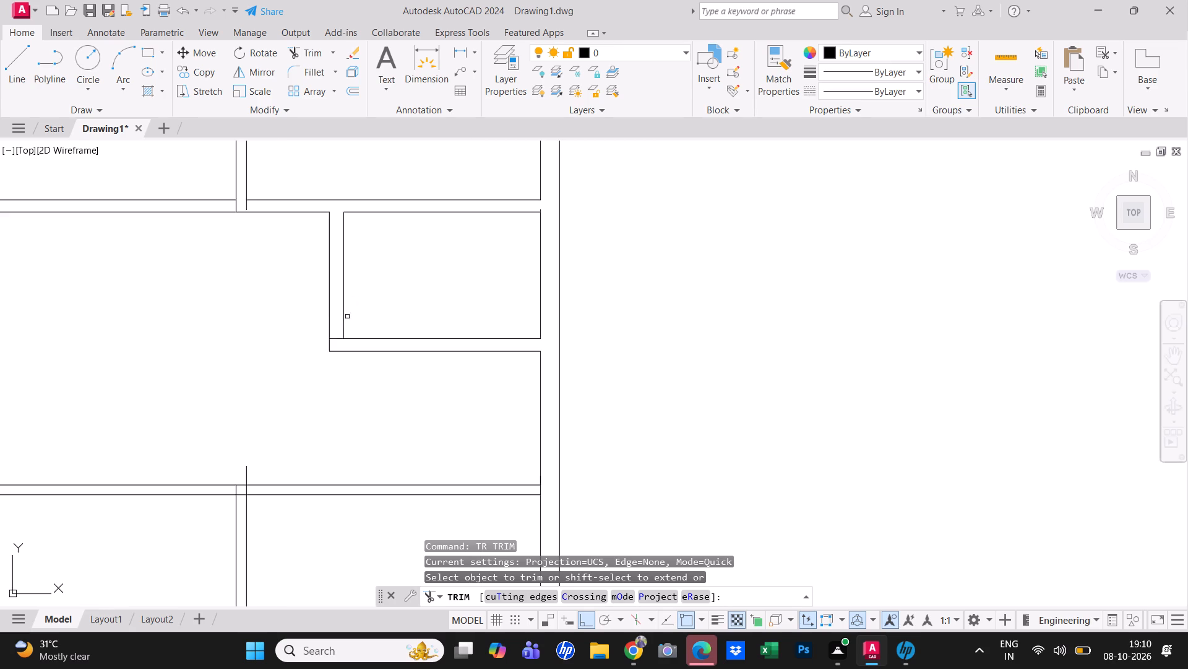
scroll(340, 331, up, 1)
click(339, 343)
scroll(575, 193, down, 1)
middle_drag(575, 223, 575, 227)
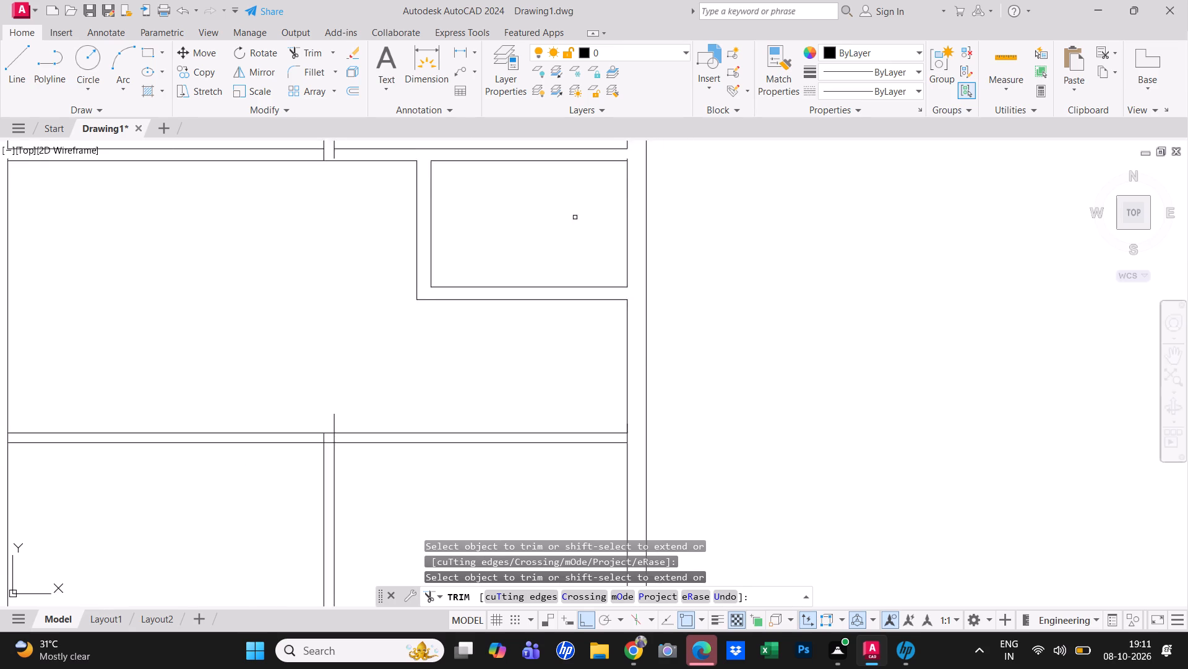
middle_drag(575, 227, 486, 304)
scroll(536, 232, up, 2)
click(535, 250)
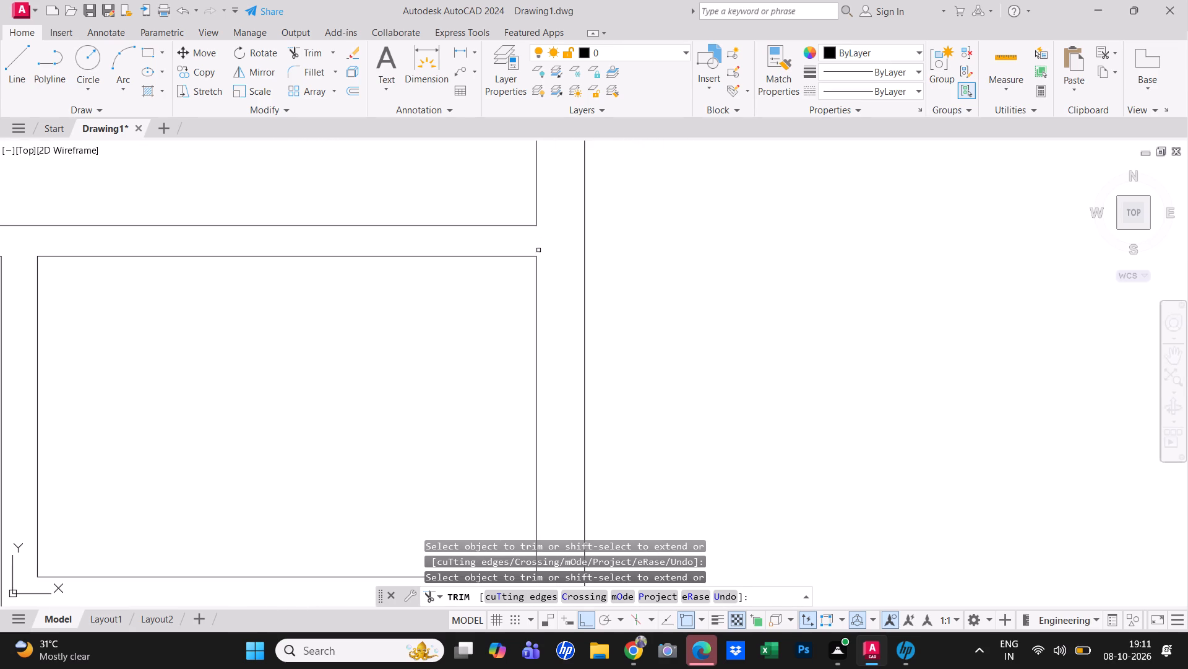
scroll(551, 248, down, 3)
scroll(356, 254, up, 3)
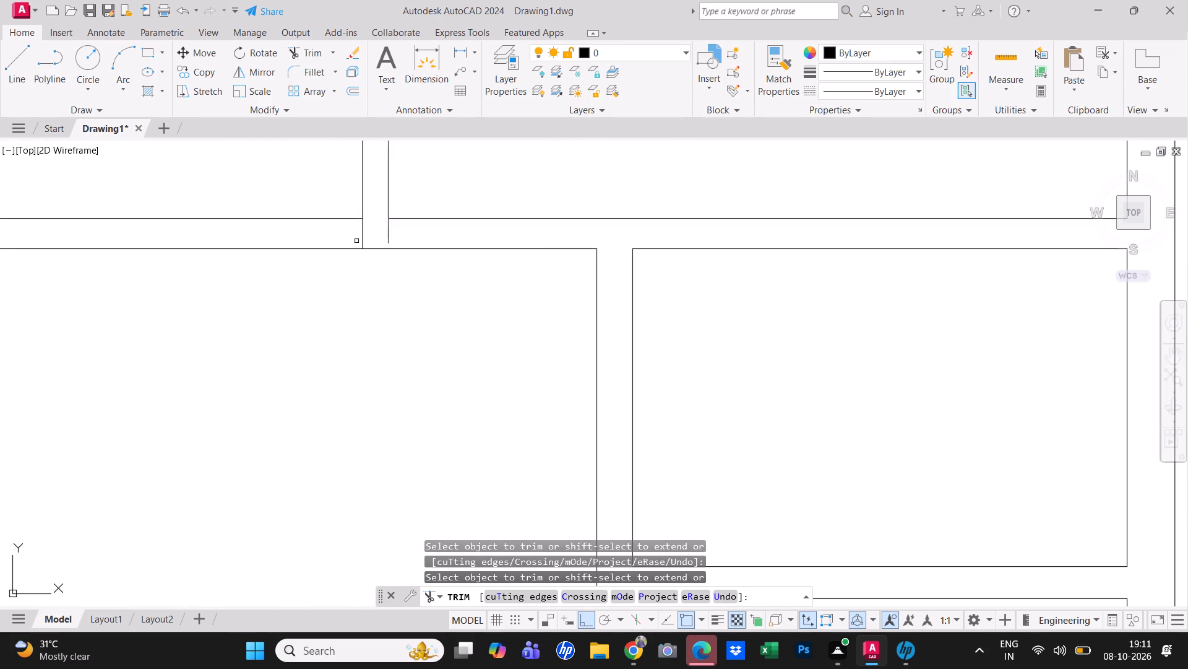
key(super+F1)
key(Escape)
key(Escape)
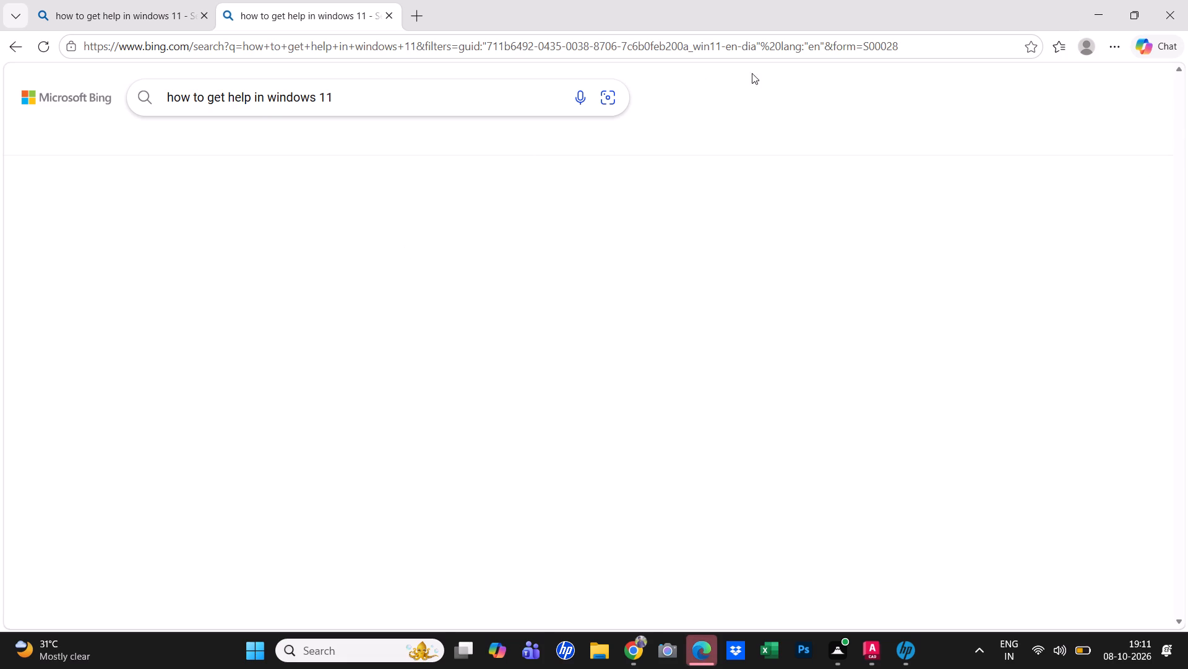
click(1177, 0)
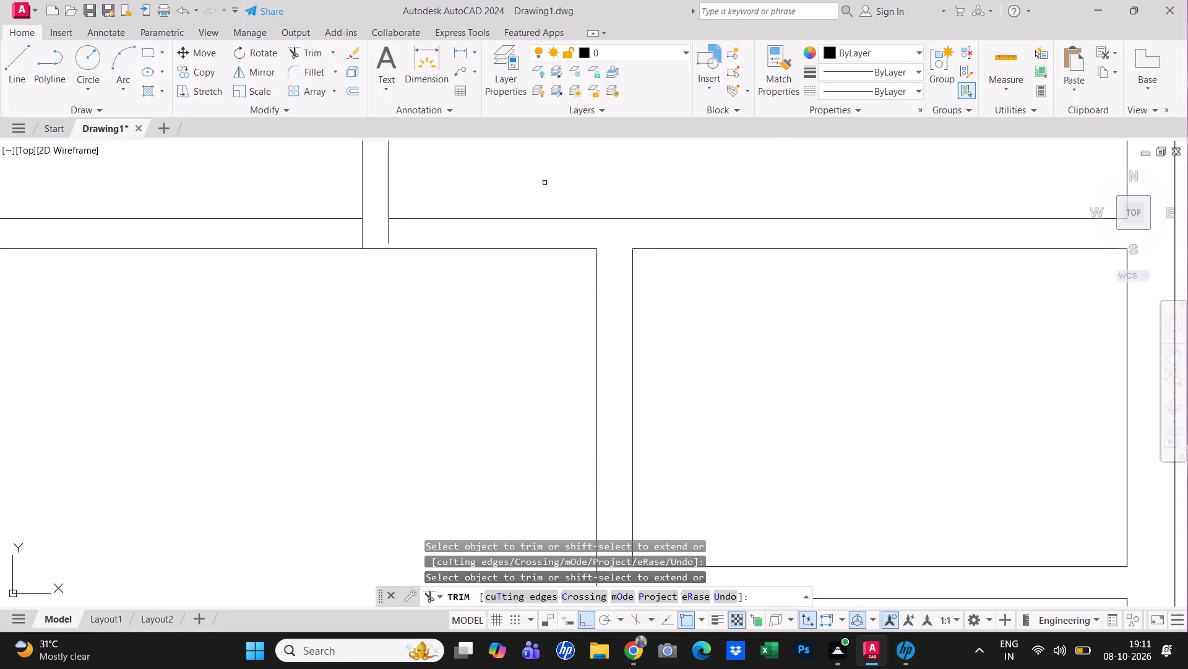
Extend the upper central vertical partition's east line down to the lower line of the horizontal partition beneath it.
key(Escape)
key(e)
key(x)
key(space)
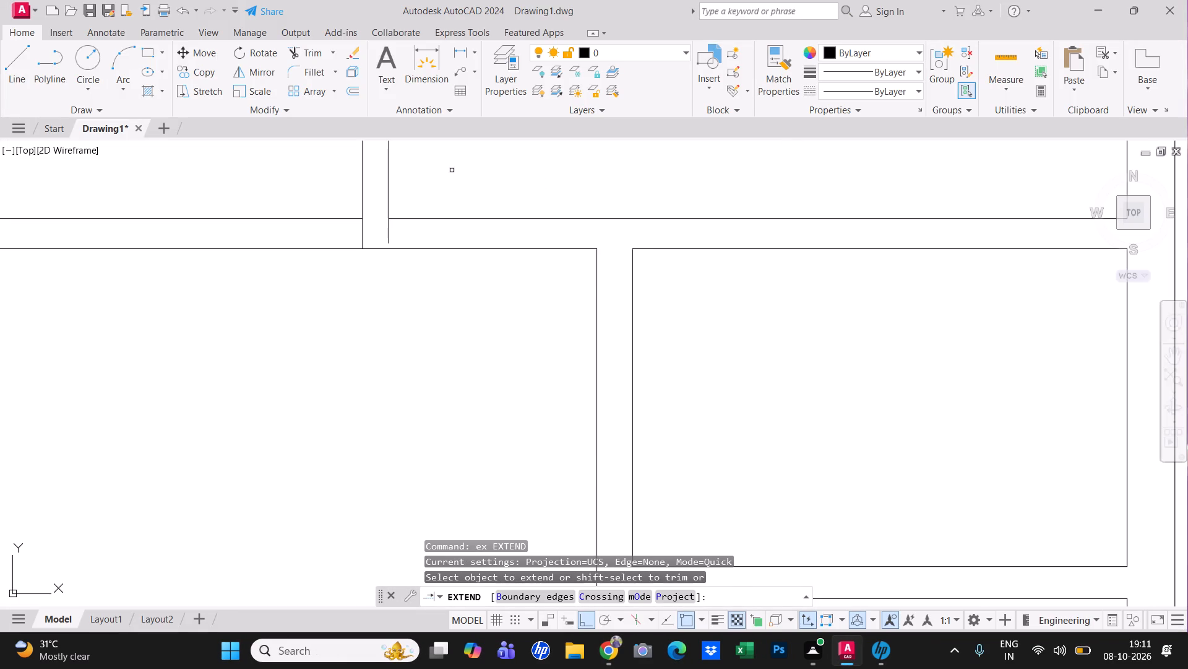
click(390, 209)
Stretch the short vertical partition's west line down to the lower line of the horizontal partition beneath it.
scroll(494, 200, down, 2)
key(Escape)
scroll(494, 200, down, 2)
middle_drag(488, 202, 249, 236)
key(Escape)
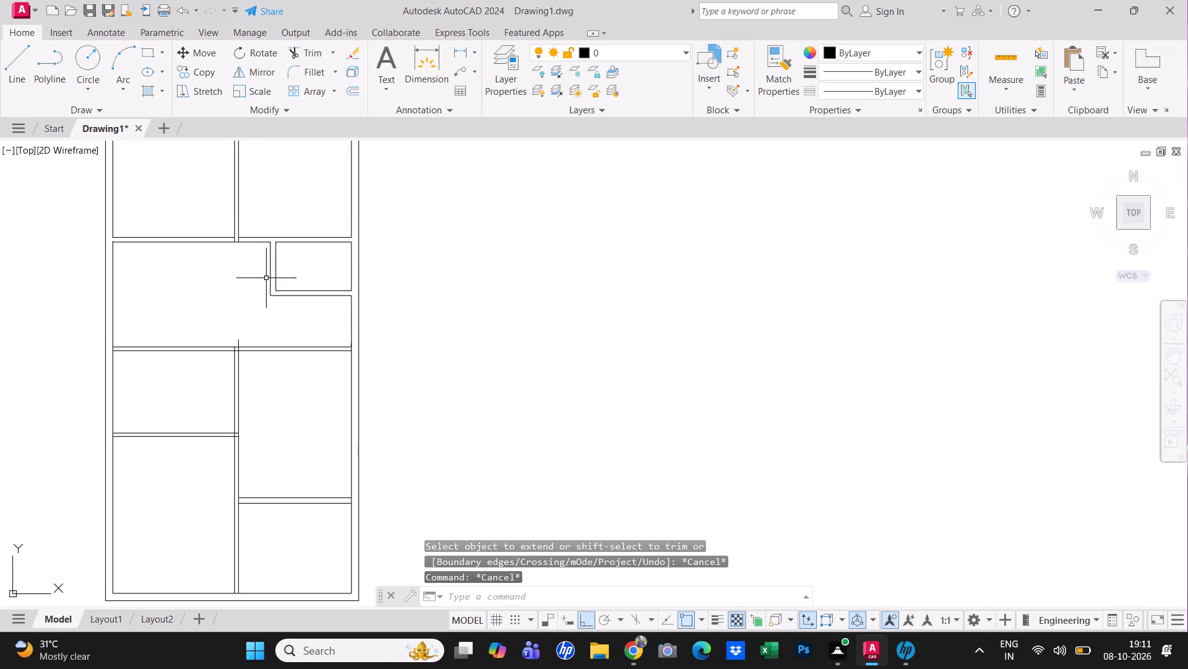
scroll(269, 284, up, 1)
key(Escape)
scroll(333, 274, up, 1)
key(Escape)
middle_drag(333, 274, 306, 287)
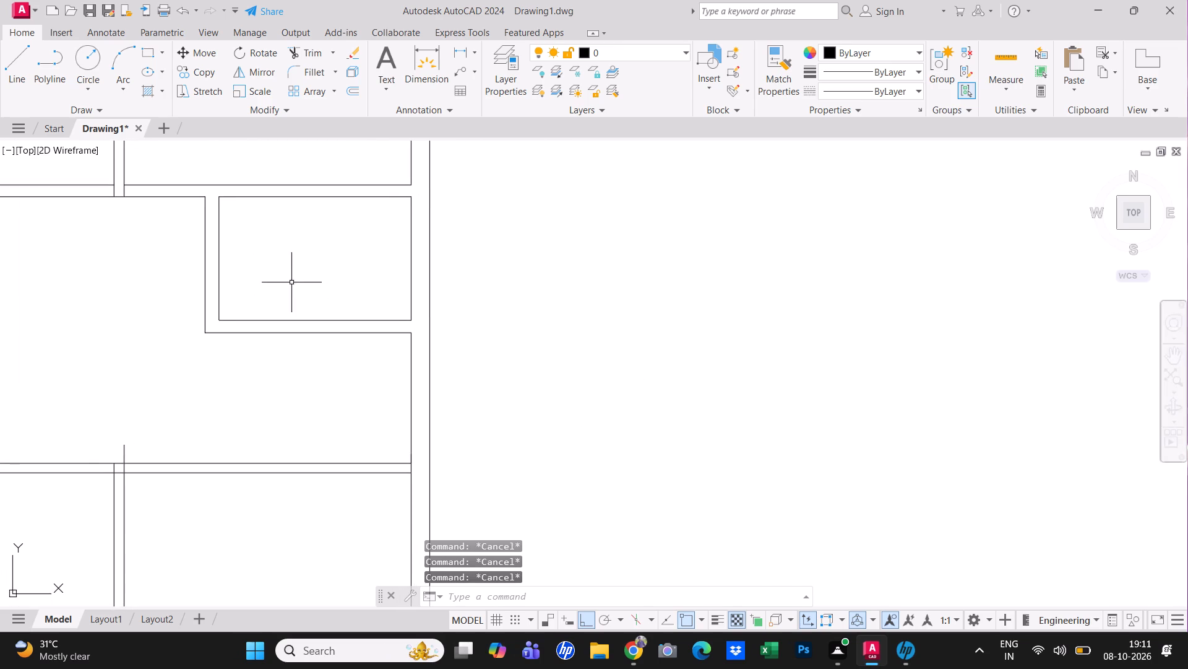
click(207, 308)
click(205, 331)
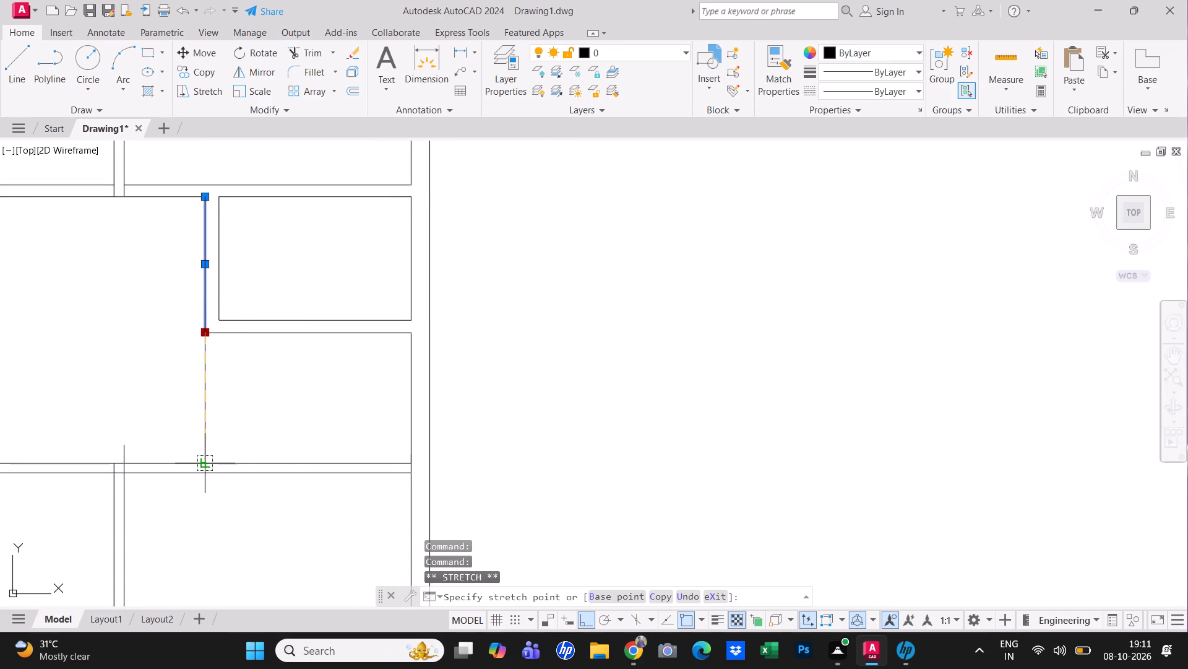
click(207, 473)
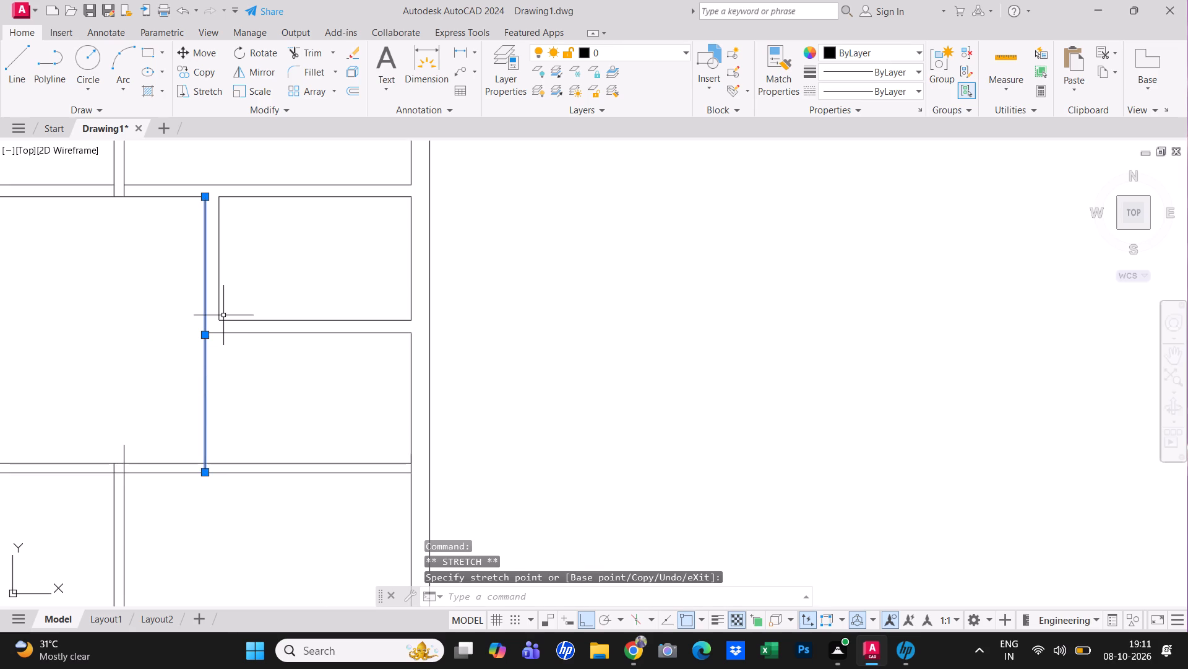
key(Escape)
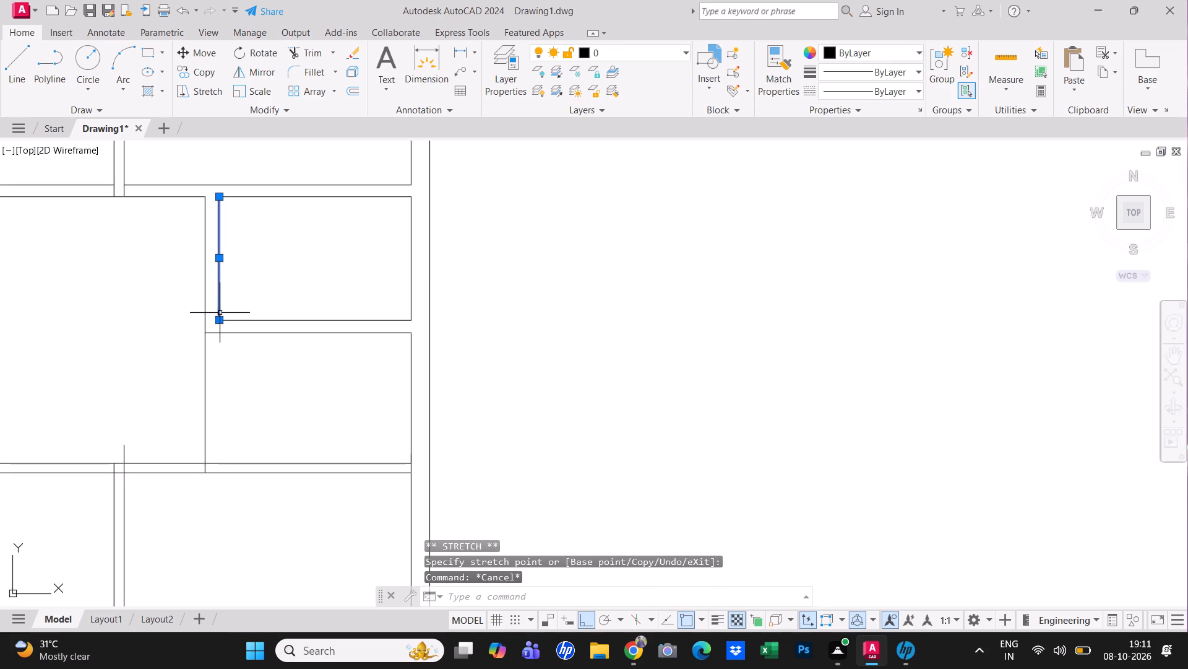
Stretch the short vertical partition's east line down to the lower line of the horizontal partition beneath it.
click(220, 313)
click(216, 321)
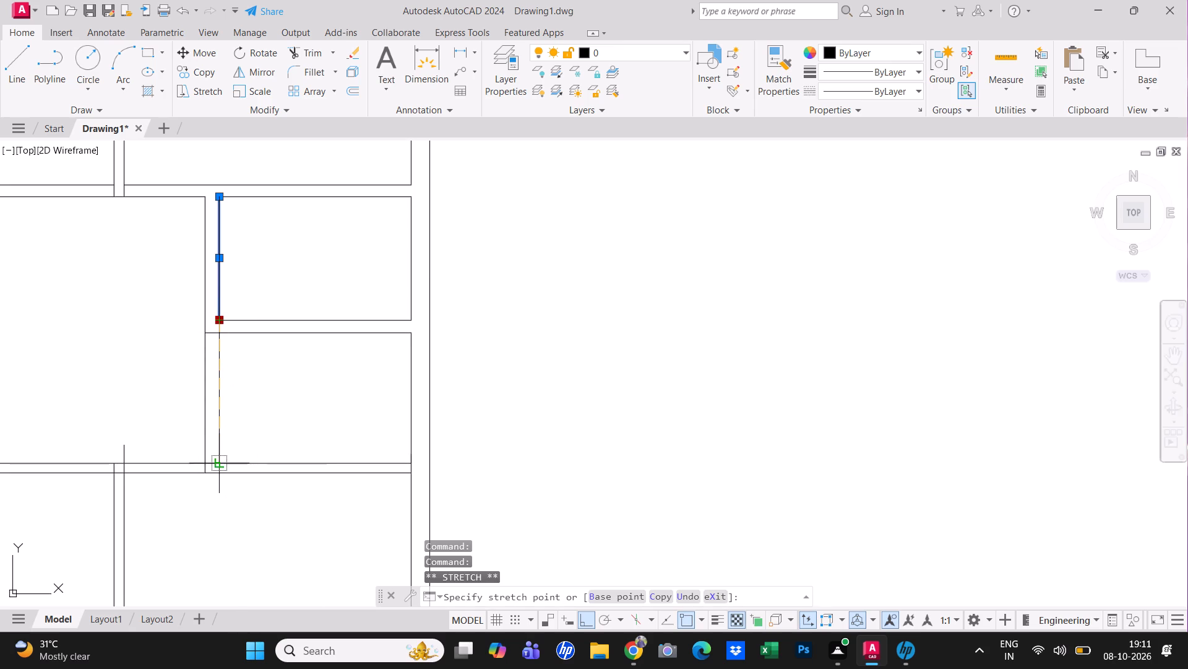
click(223, 472)
key(Escape)
Measure the short vertical partition's thickness and the adjoining small room spaces with quick measure.
scroll(241, 405, up, 1)
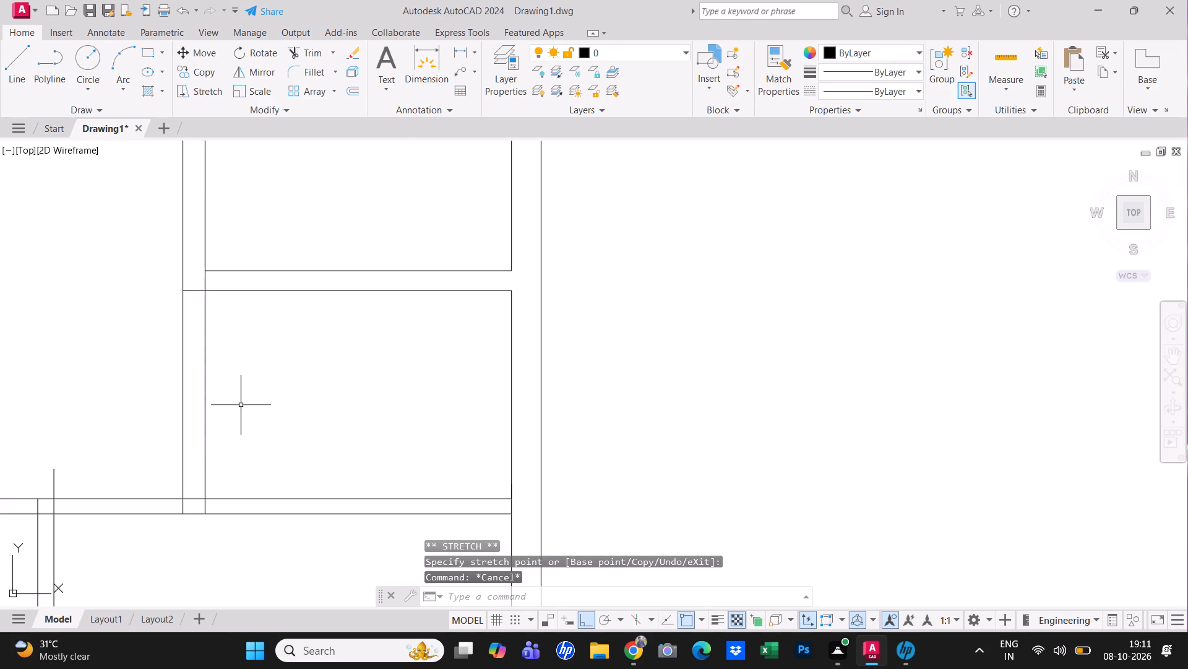
click(1017, 53)
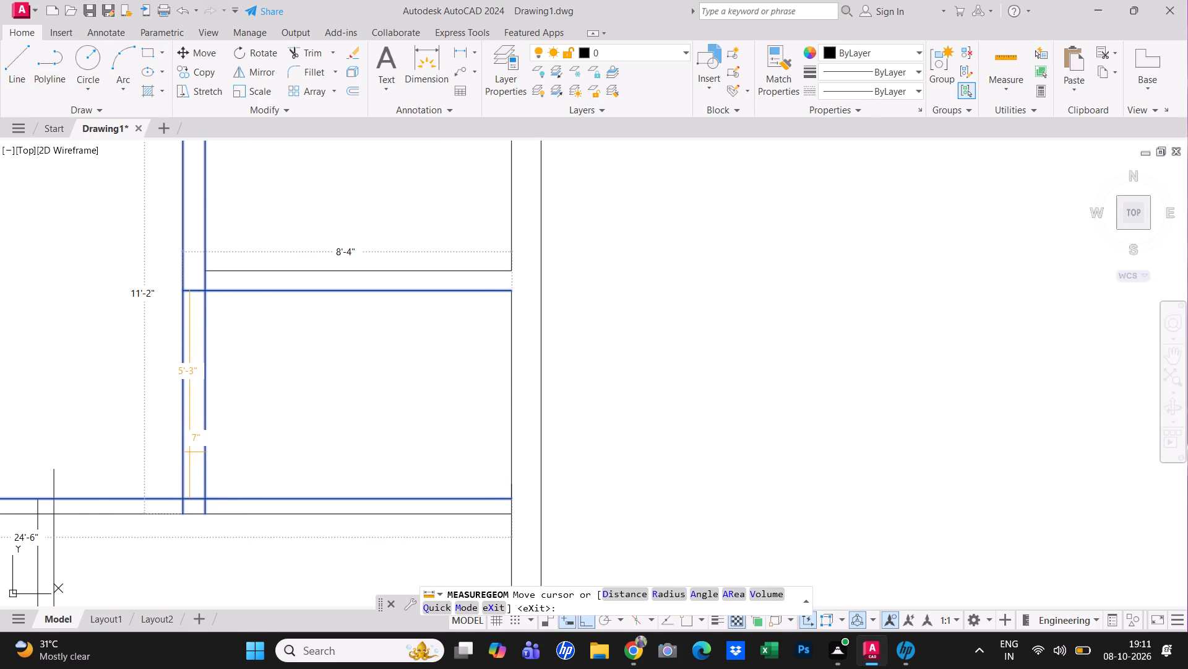
scroll(189, 445, down, 1)
scroll(185, 339, up, 1)
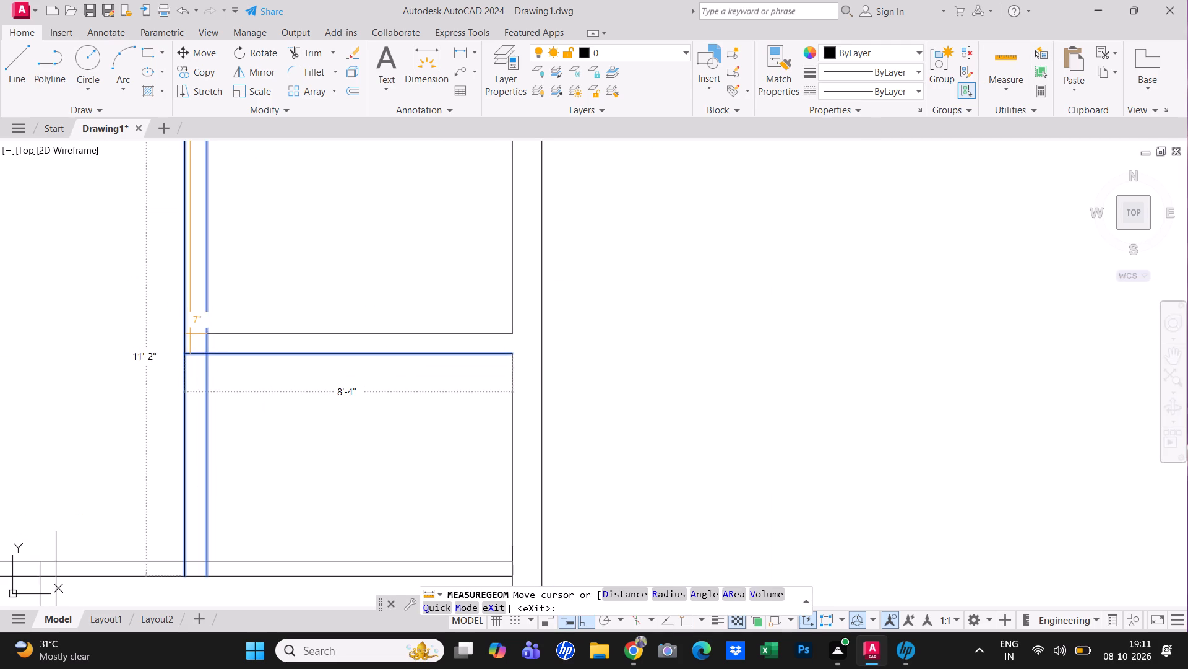
scroll(191, 333, up, 2)
scroll(195, 377, down, 3)
scroll(198, 330, up, 1)
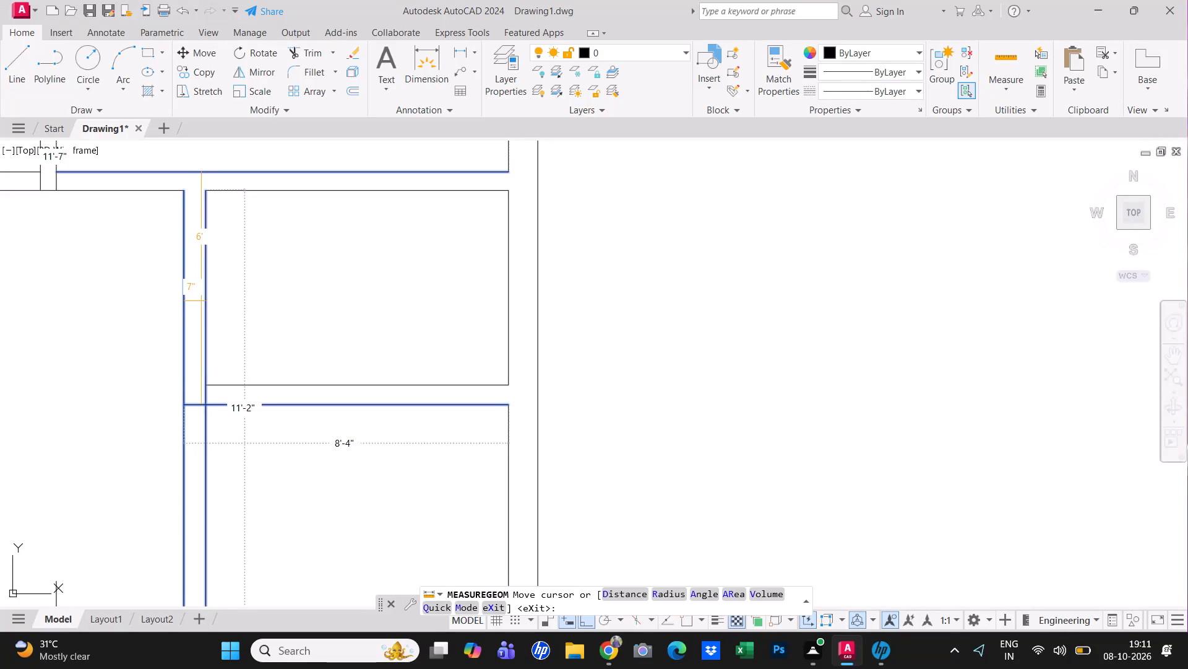
key(Escape)
scroll(205, 294, up, 1)
scroll(205, 294, down, 2)
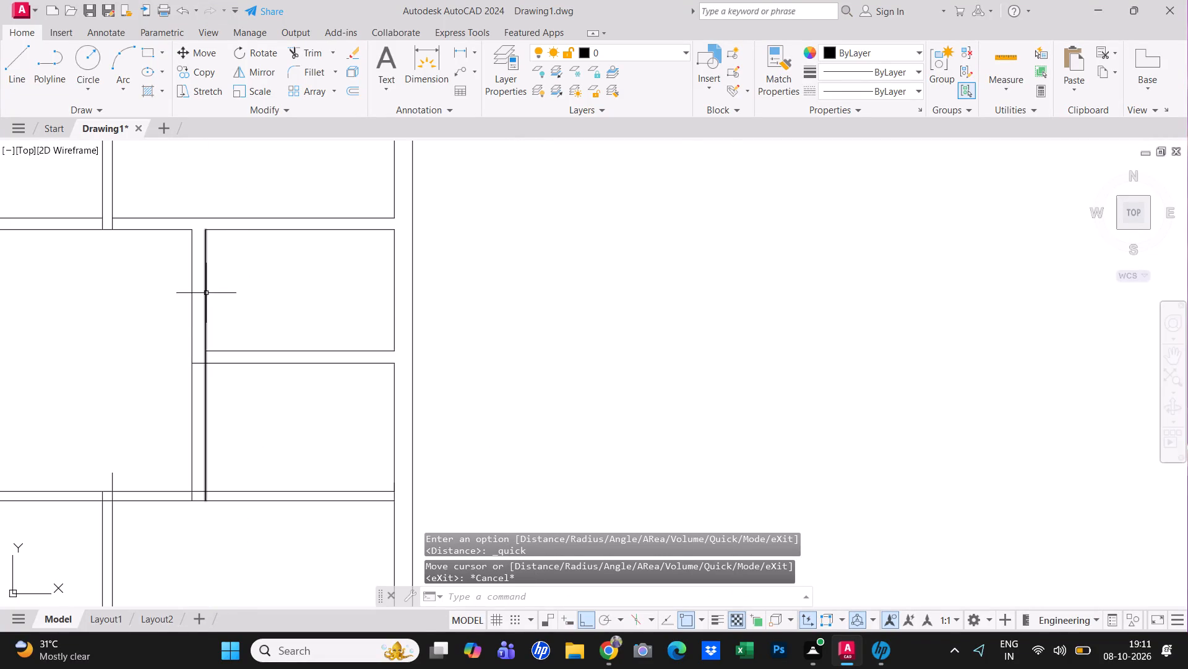
Erase the short vertical partition's west line.
click(193, 295)
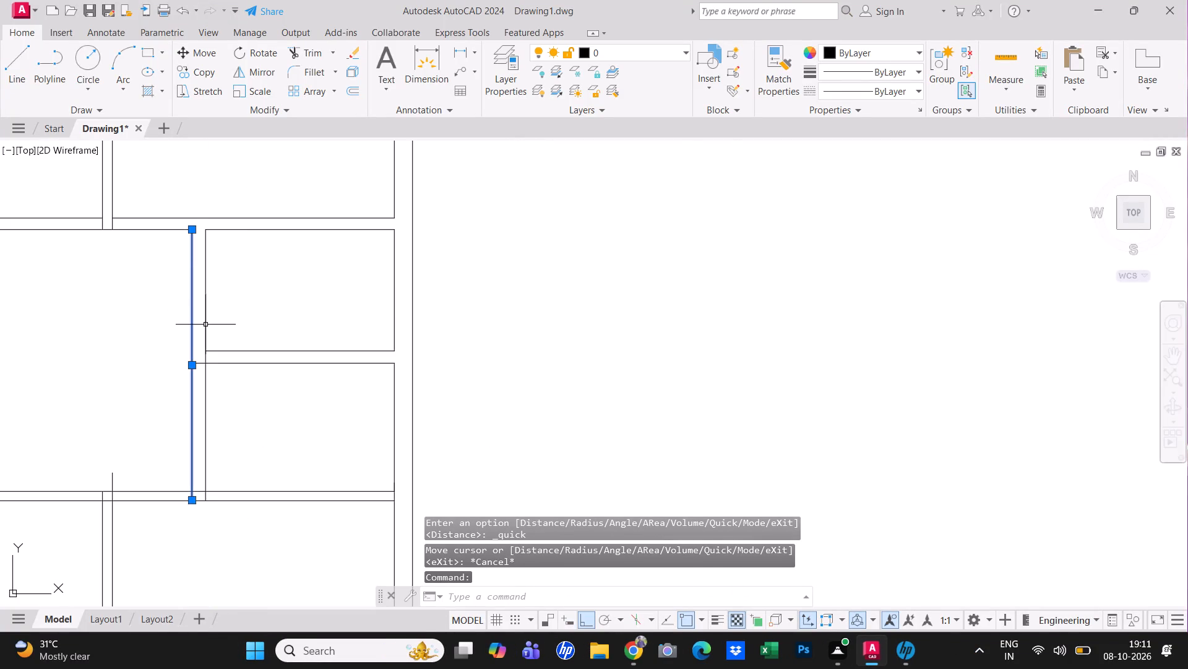
key(e)
key(space)
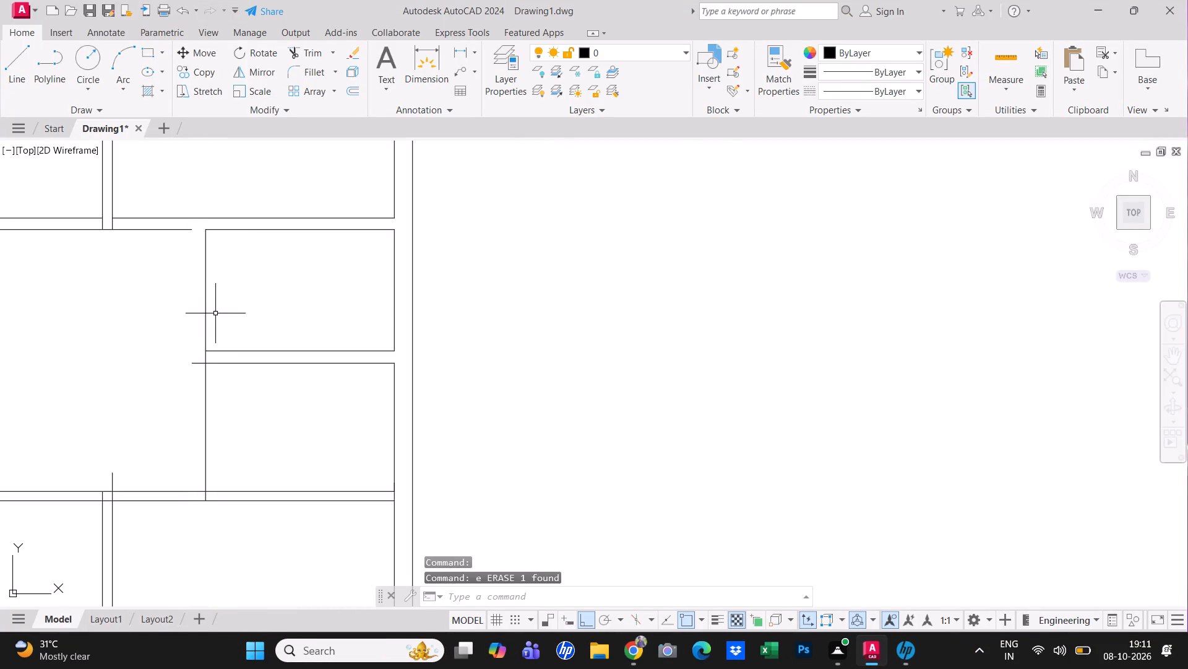
key(Escape)
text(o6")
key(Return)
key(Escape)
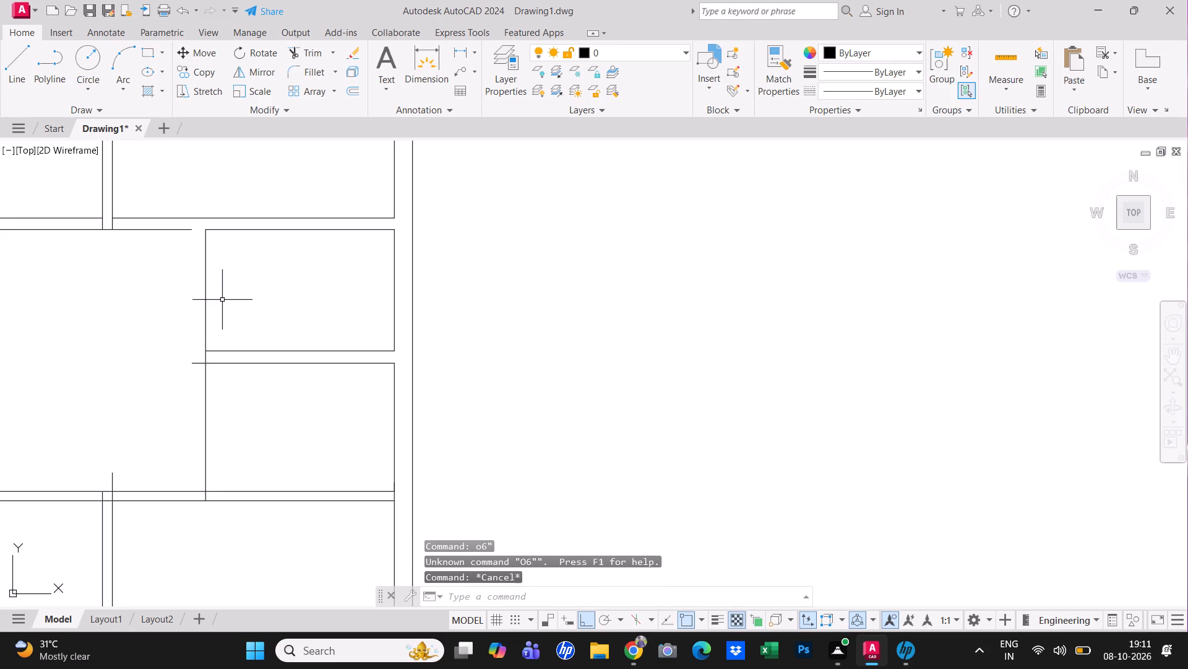
Offset the short vertical partition's east line 6" to the west.
text(o)
key(space)
key(6)
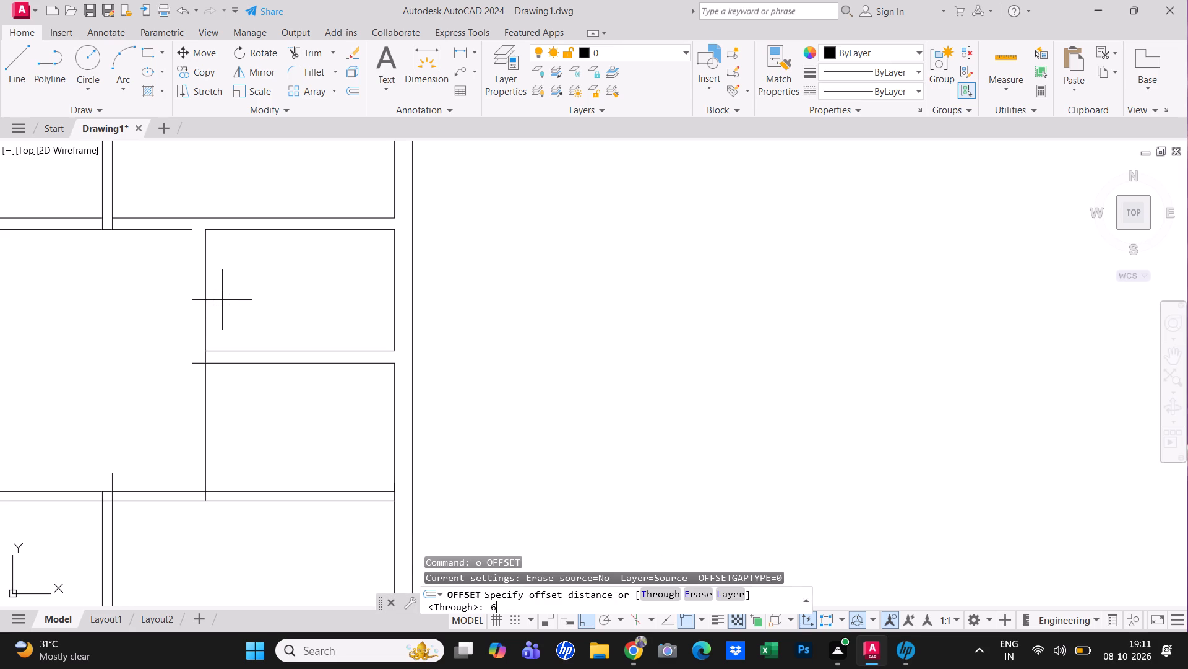
key(shift+quotedbl)
key(Return)
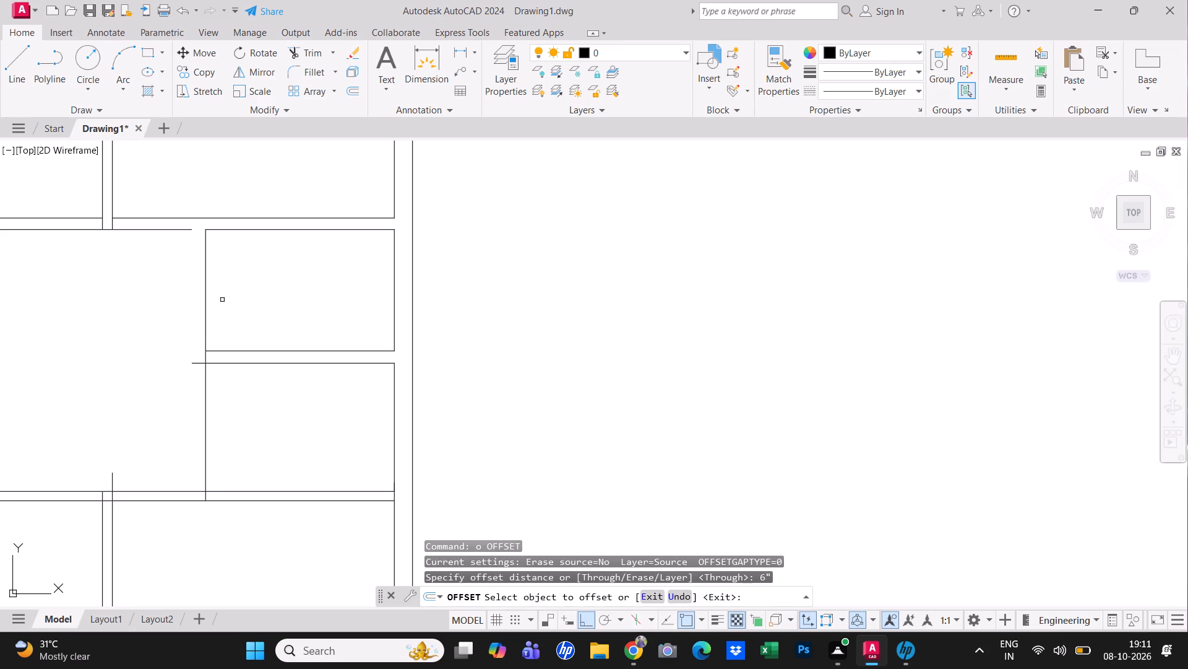
click(204, 305)
click(152, 299)
key(Escape)
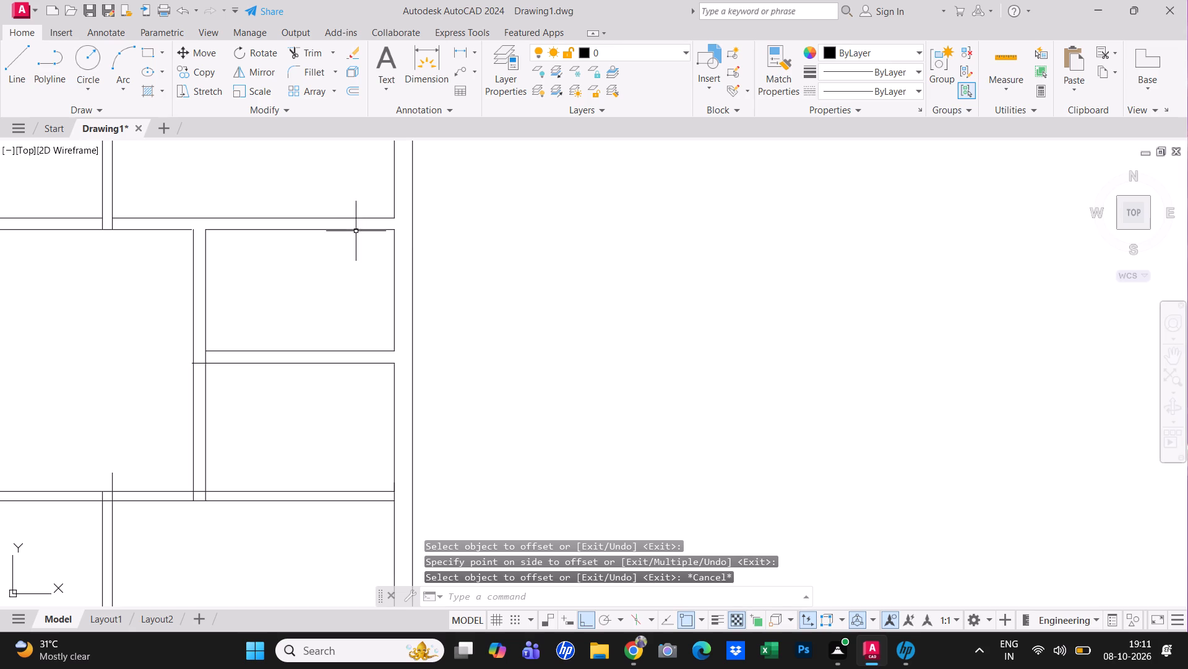
Fillet the upper horizontal partition's lower line with the new west line of the short vertical partition into a sharp corner.
text(f)
key(space)
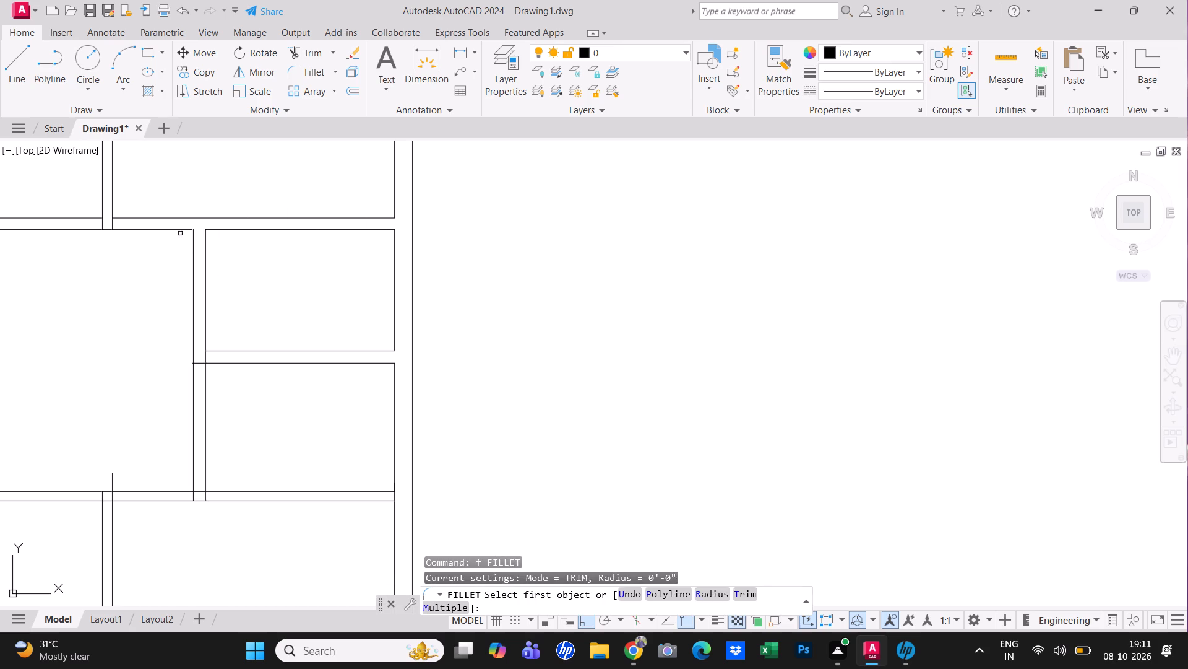
click(181, 230)
click(193, 245)
key(Escape)
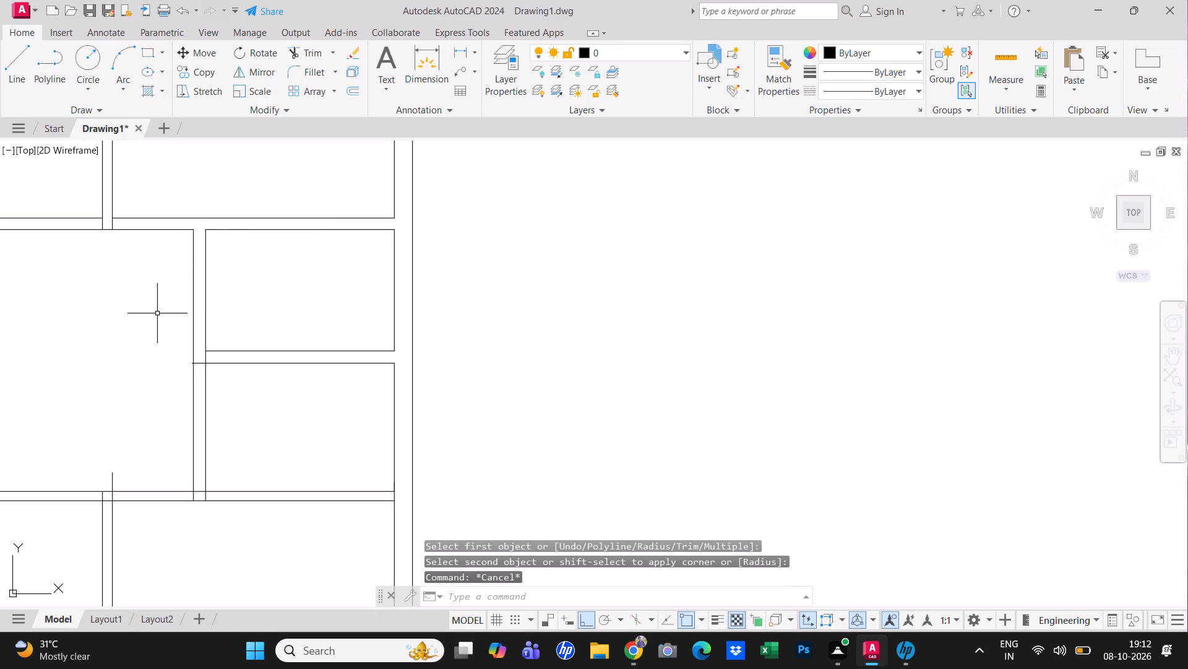
Trim the line pieces and the overhanging stub where the partition between the two small rooms meets the vertical partition.
text(tr)
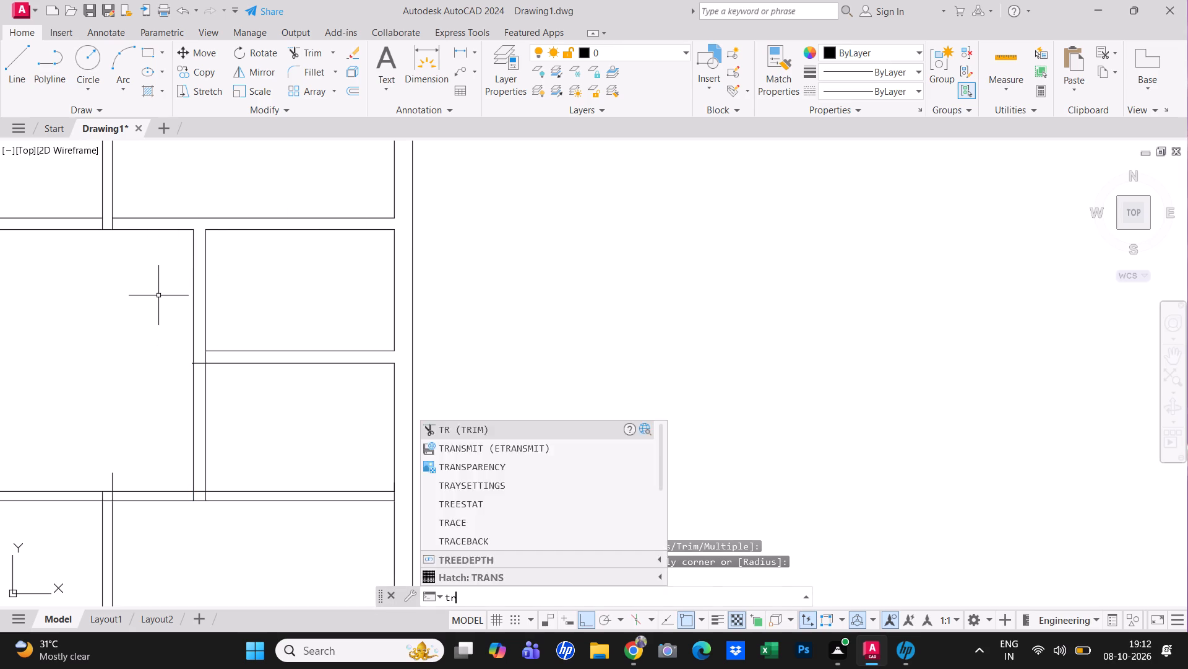
key(space)
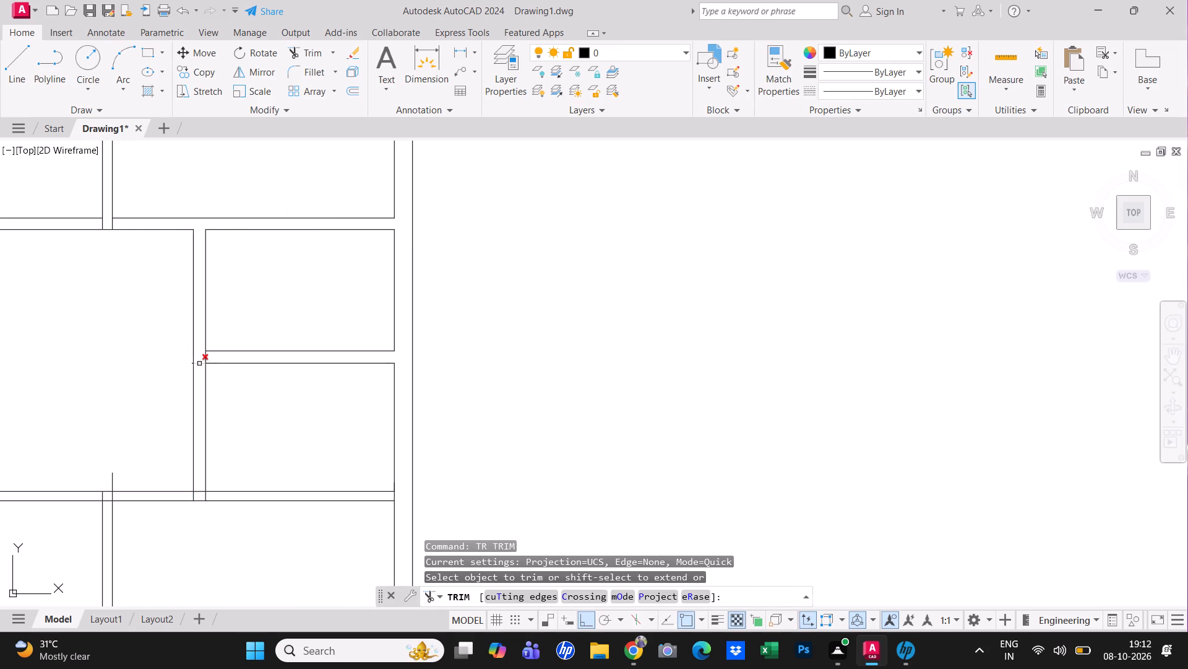
click(199, 364)
click(204, 360)
scroll(198, 364, up, 2)
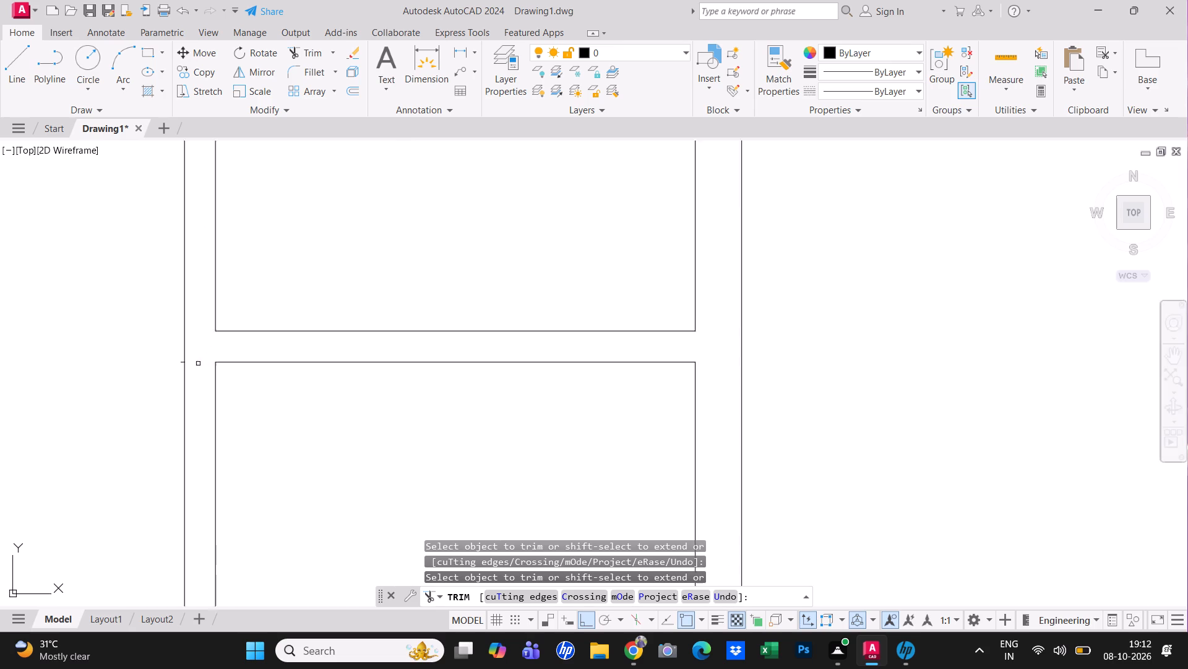
scroll(198, 364, up, 1)
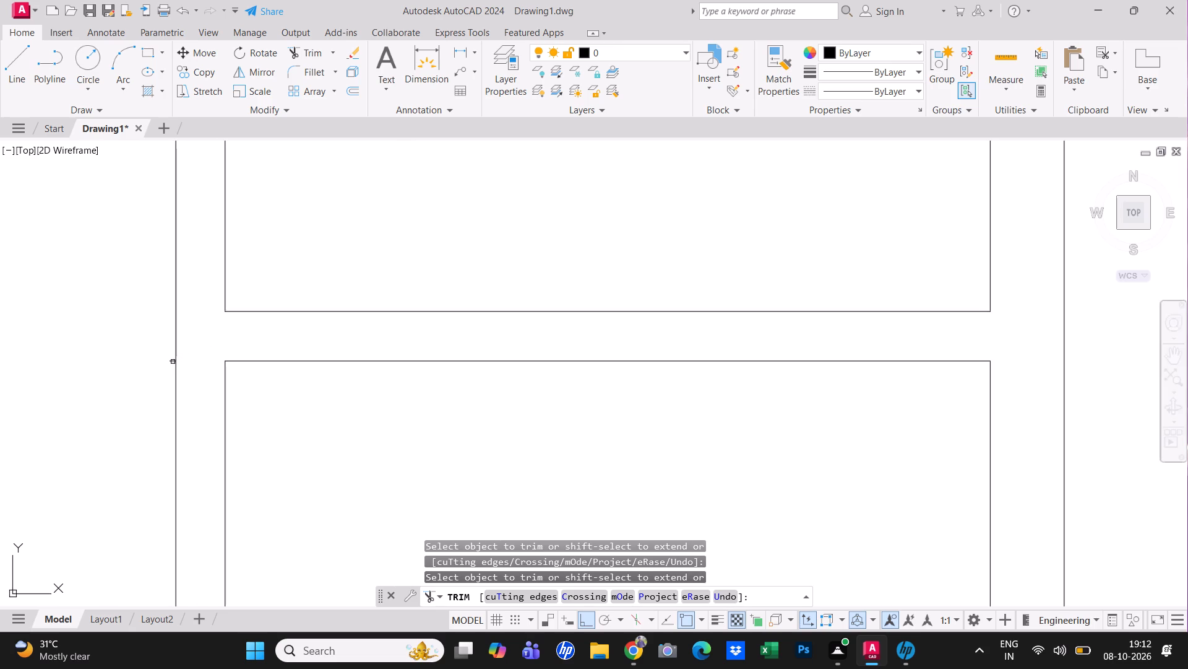
click(173, 362)
Trim the vertical partition and inner east wall line pieces inside the lower horizontal partition to open both junctions.
scroll(92, 365, down, 4)
scroll(100, 456, up, 1)
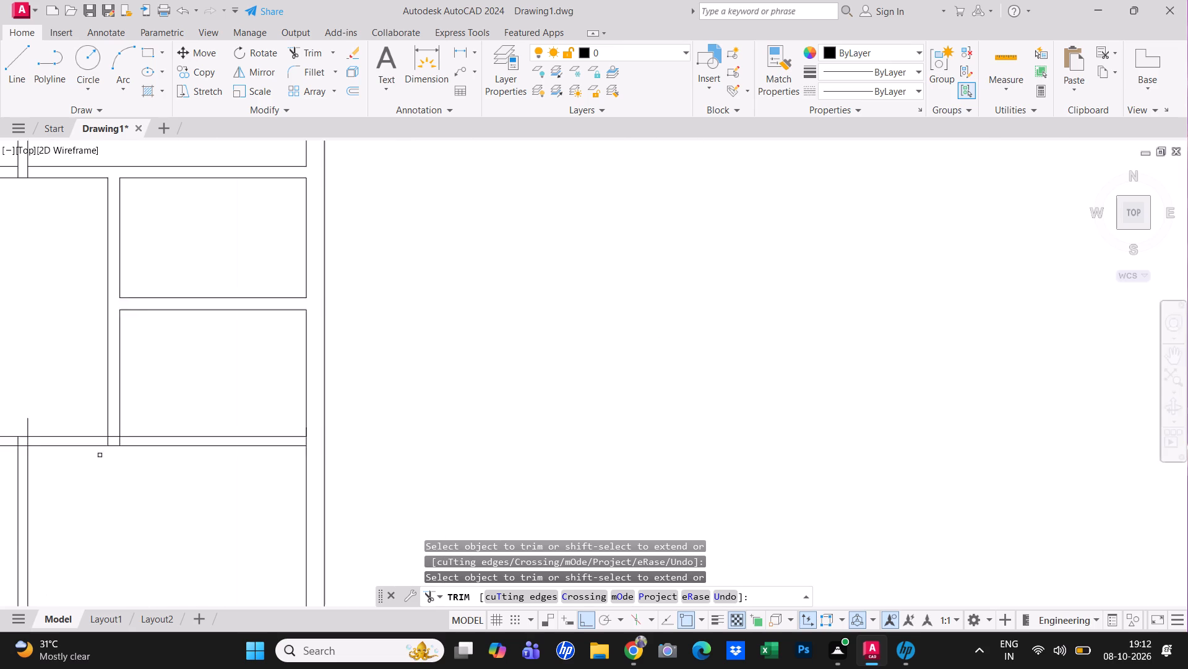
scroll(98, 452, up, 2)
click(119, 436)
click(131, 425)
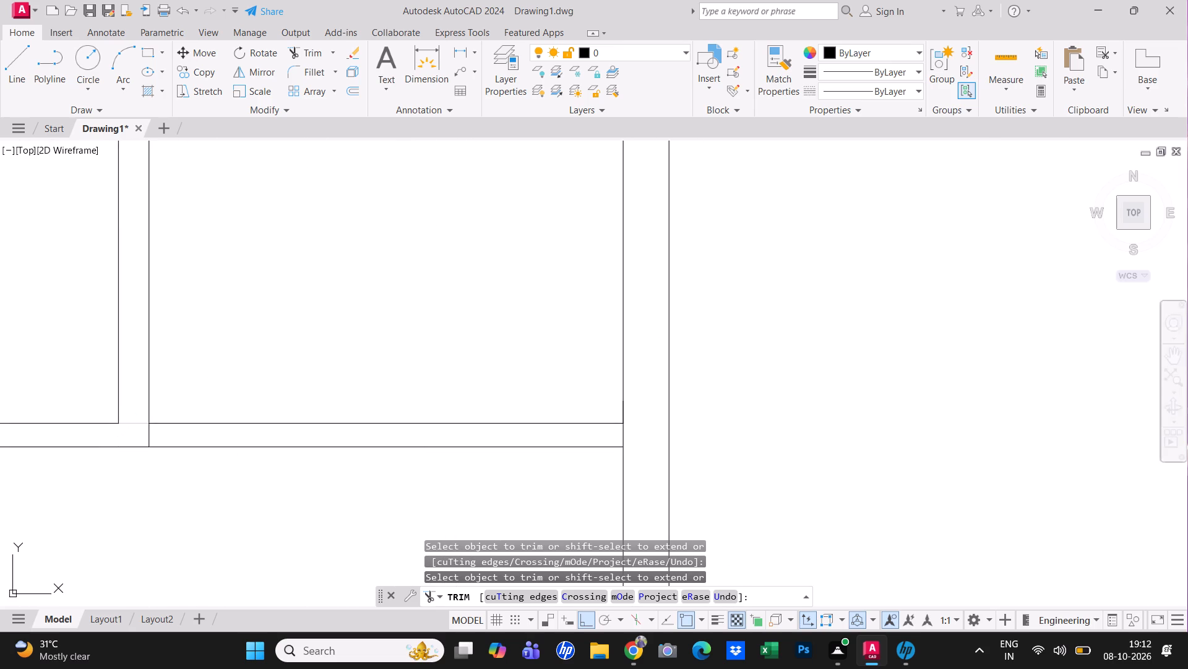
click(129, 438)
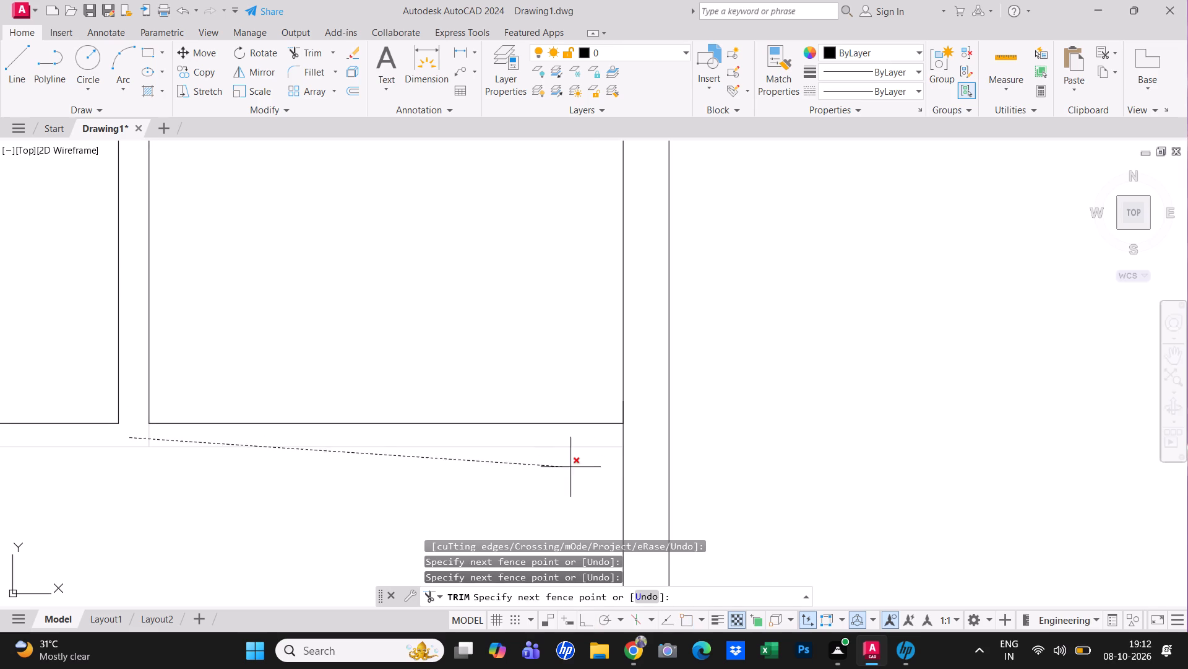
click(650, 440)
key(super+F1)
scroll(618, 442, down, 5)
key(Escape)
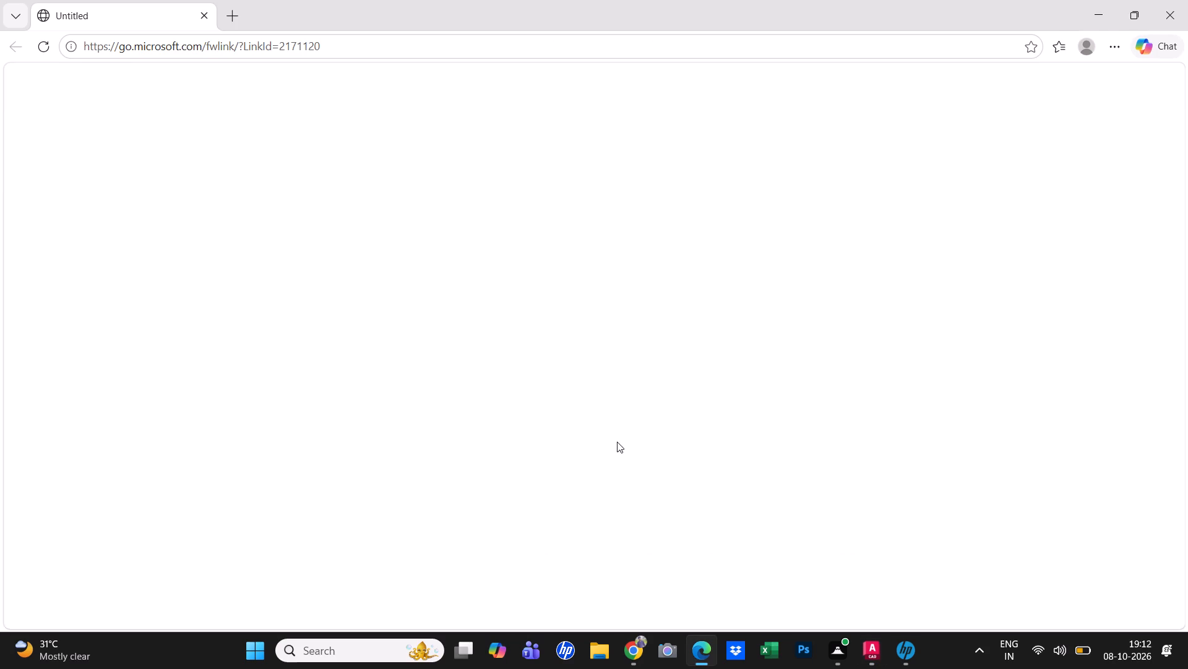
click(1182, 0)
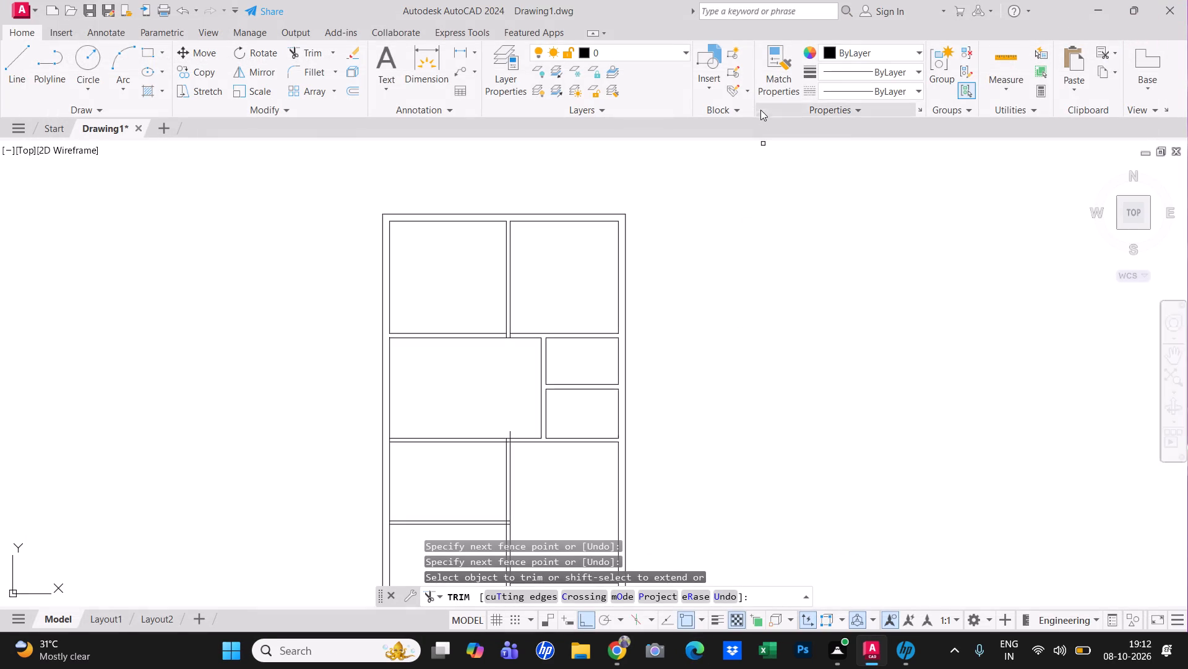
Measure the partition between the two small rooms and the lower small room's width with quick measure.
click(1027, 63)
scroll(614, 408, up, 2)
scroll(553, 396, up, 1)
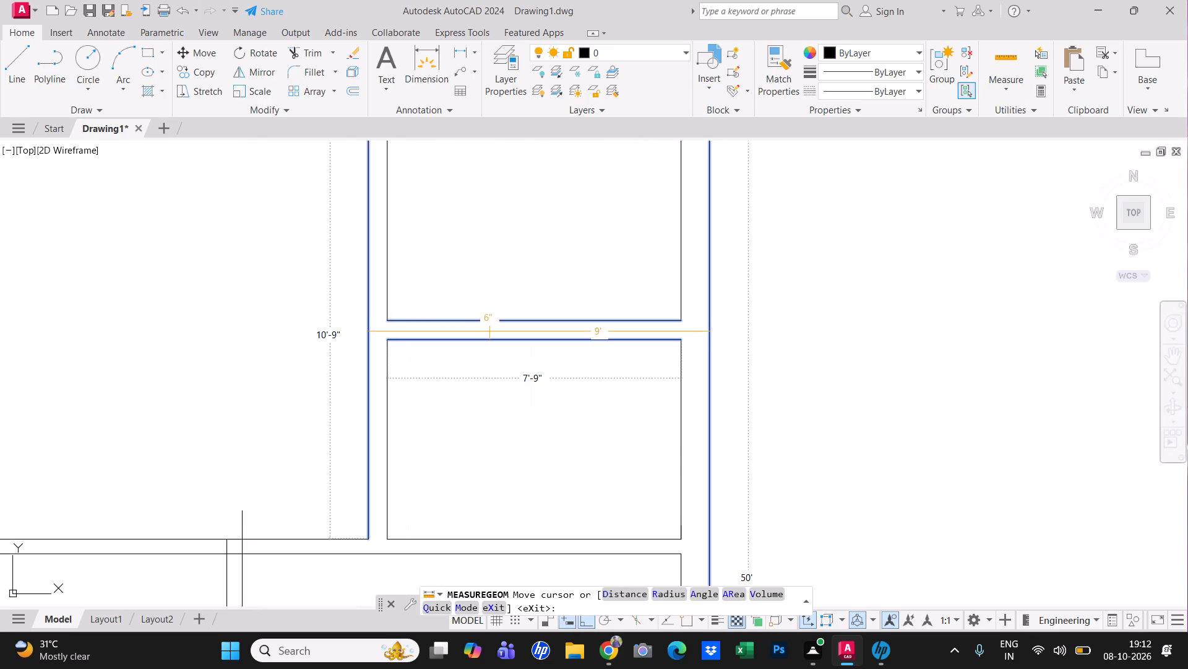
key(Escape)
Move the lower line of the horizontal partition beneath the small rooms 1" east.
scroll(417, 535, up, 1)
middle_drag(411, 515, 370, 330)
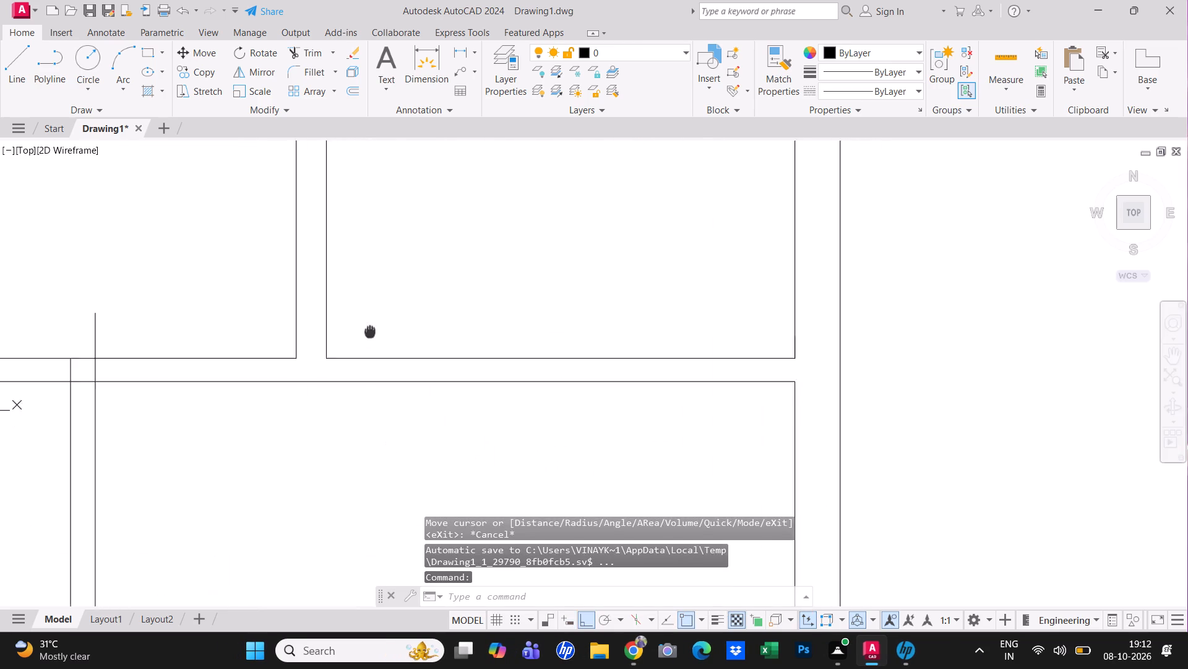
middle_drag(370, 330, 380, 317)
key(Escape)
scroll(381, 320, down, 1)
click(285, 371)
click(217, 339)
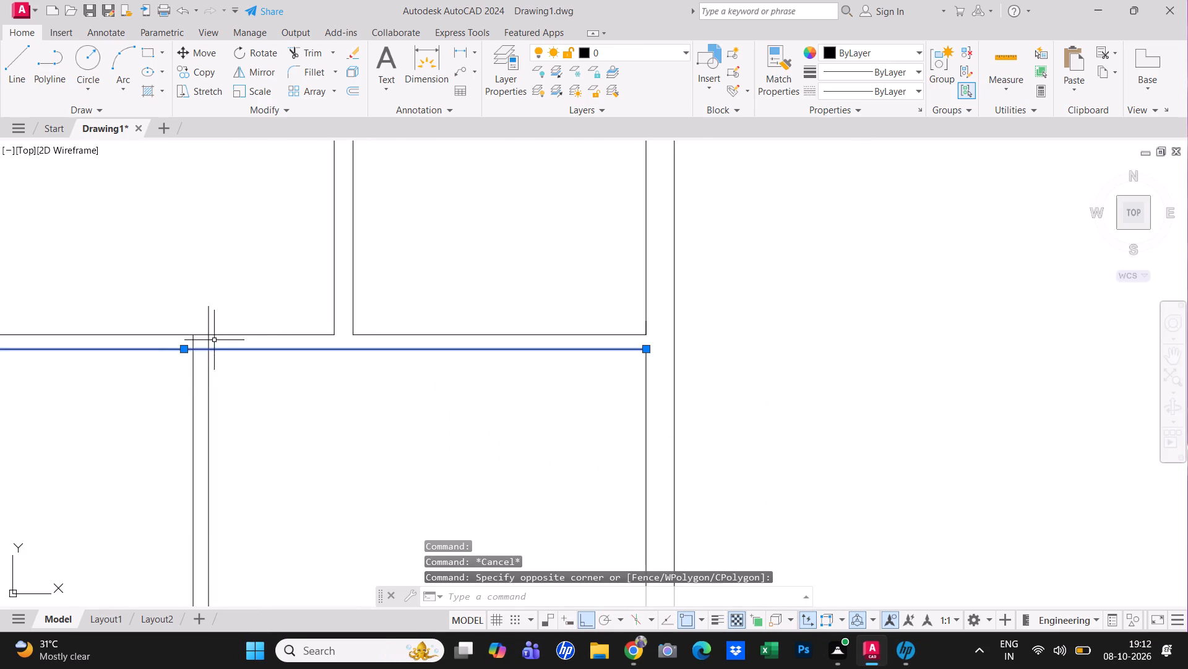
click(186, 349)
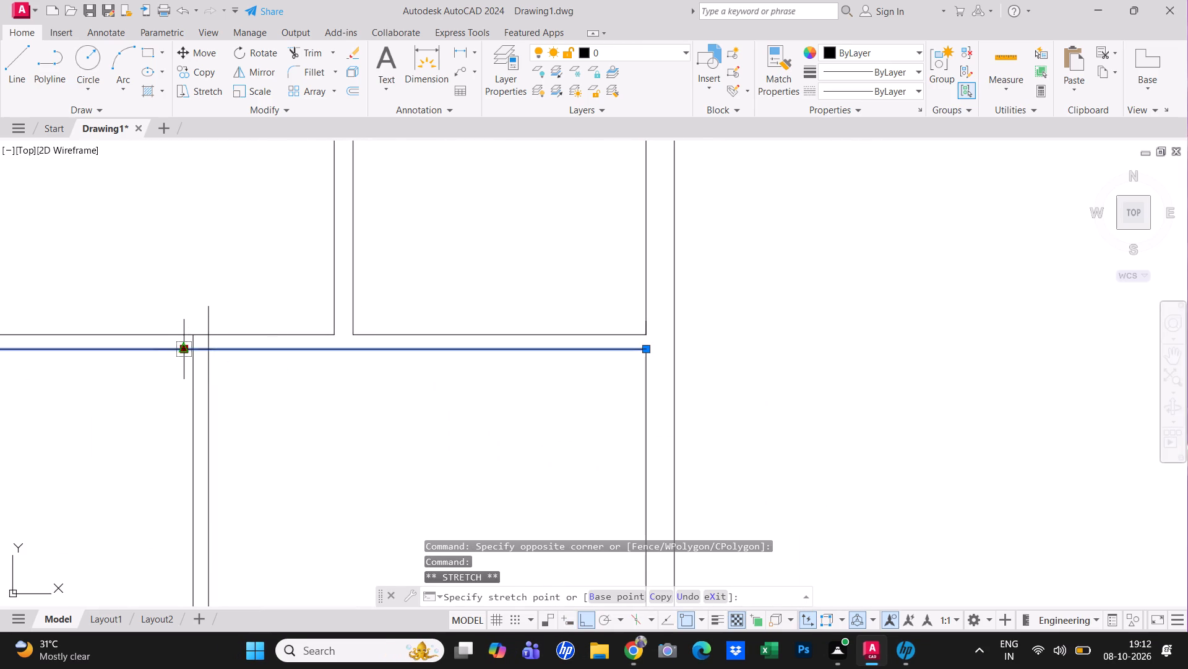
text(1")
key(Return)
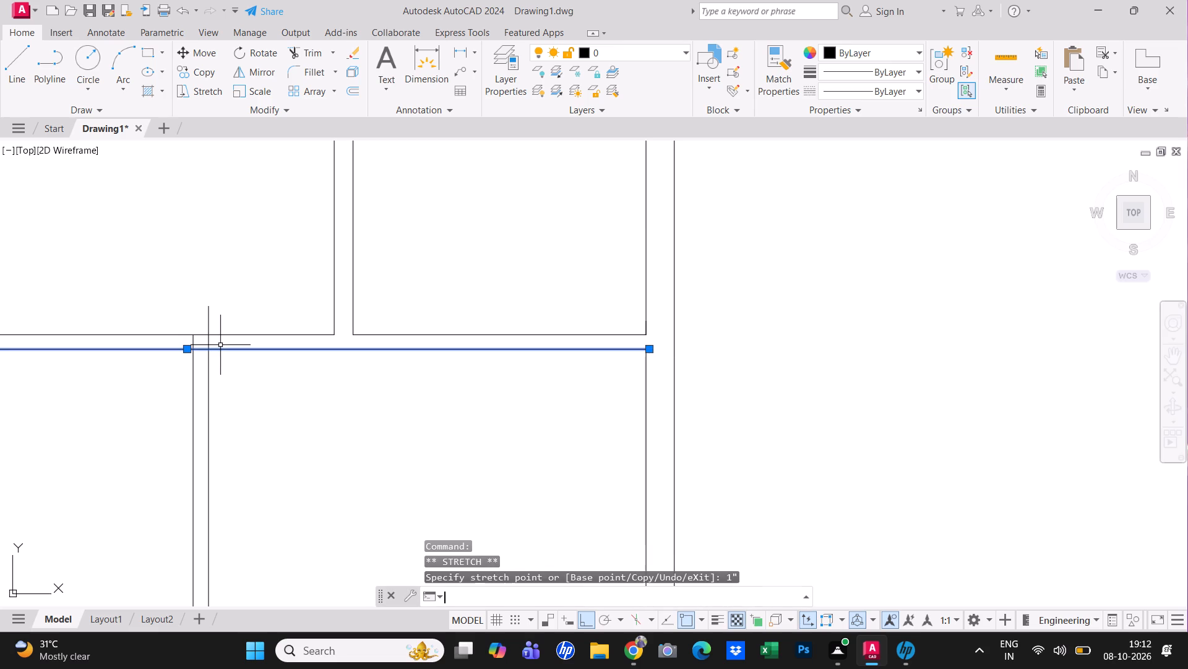
key(Escape)
key(Escape)
scroll(569, 366, up, 2)
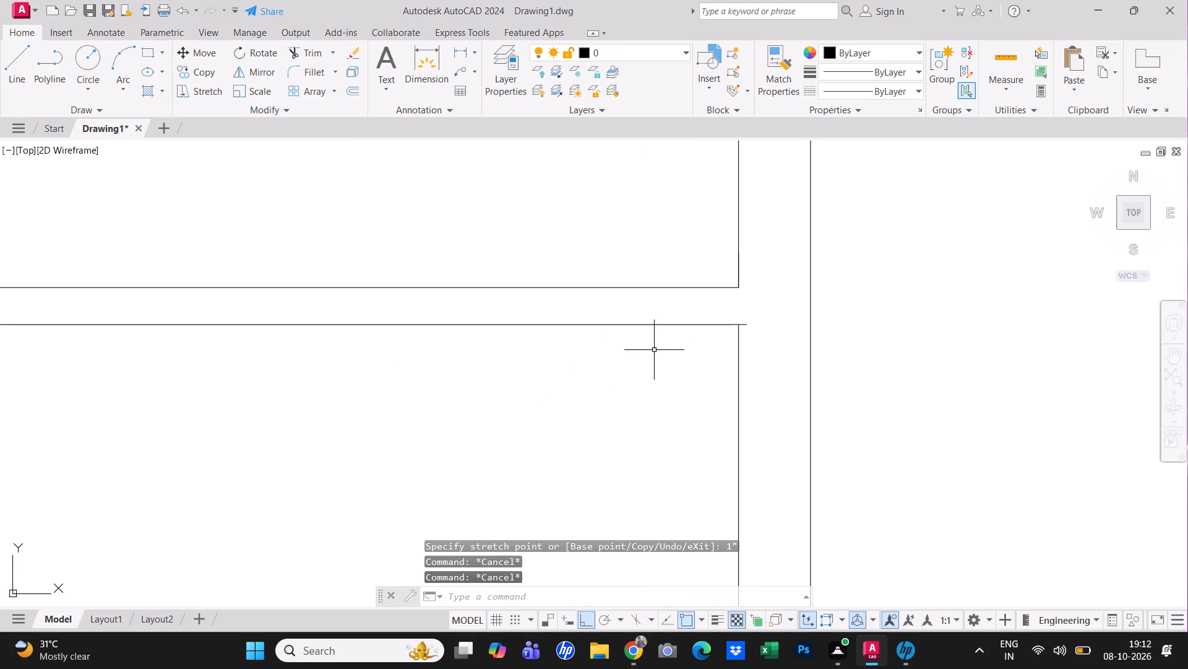
middle_drag(707, 347, 556, 342)
scroll(556, 341, down, 1)
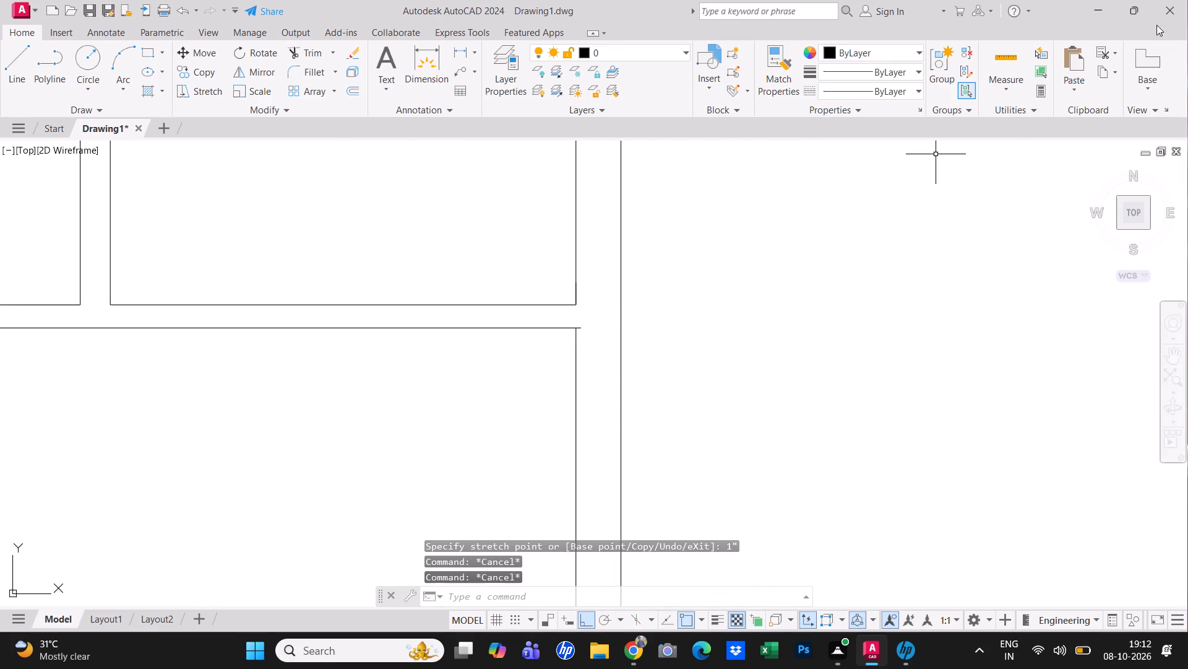
Measure the thickness of the horizontal partition beneath the small rooms with quick measure.
click(1012, 60)
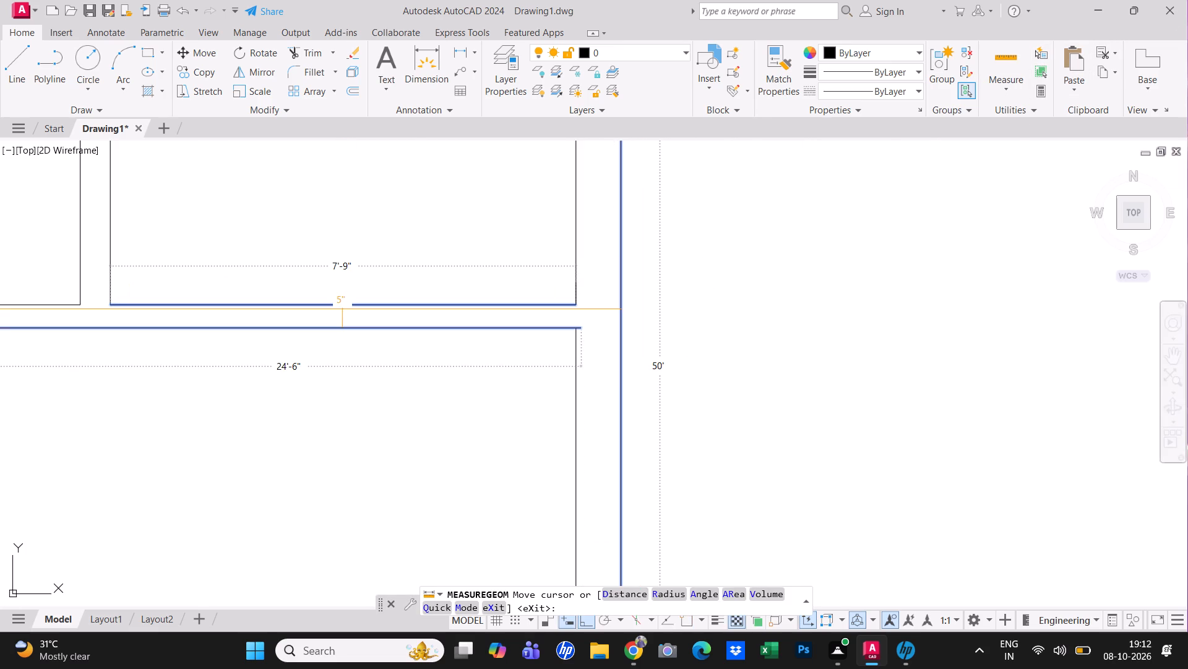
key(Escape)
Move the lower line of the horizontal partition beneath the small rooms 1" south and check it with quick measure.
click(339, 330)
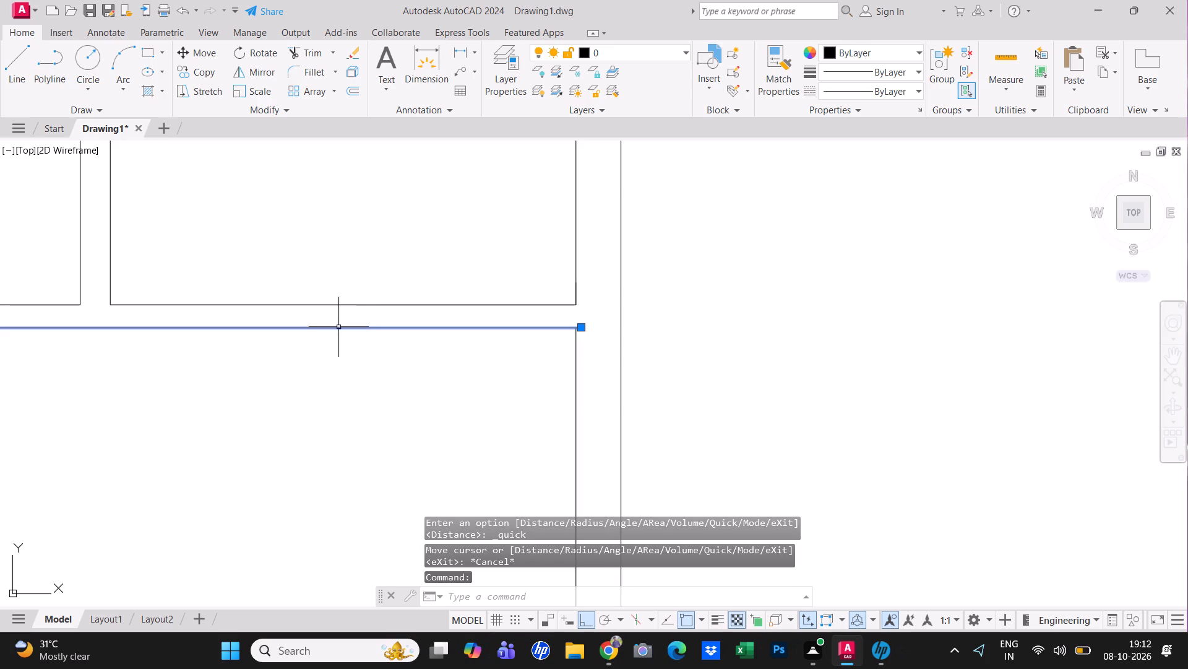
scroll(339, 323, down, 4)
scroll(236, 317, up, 3)
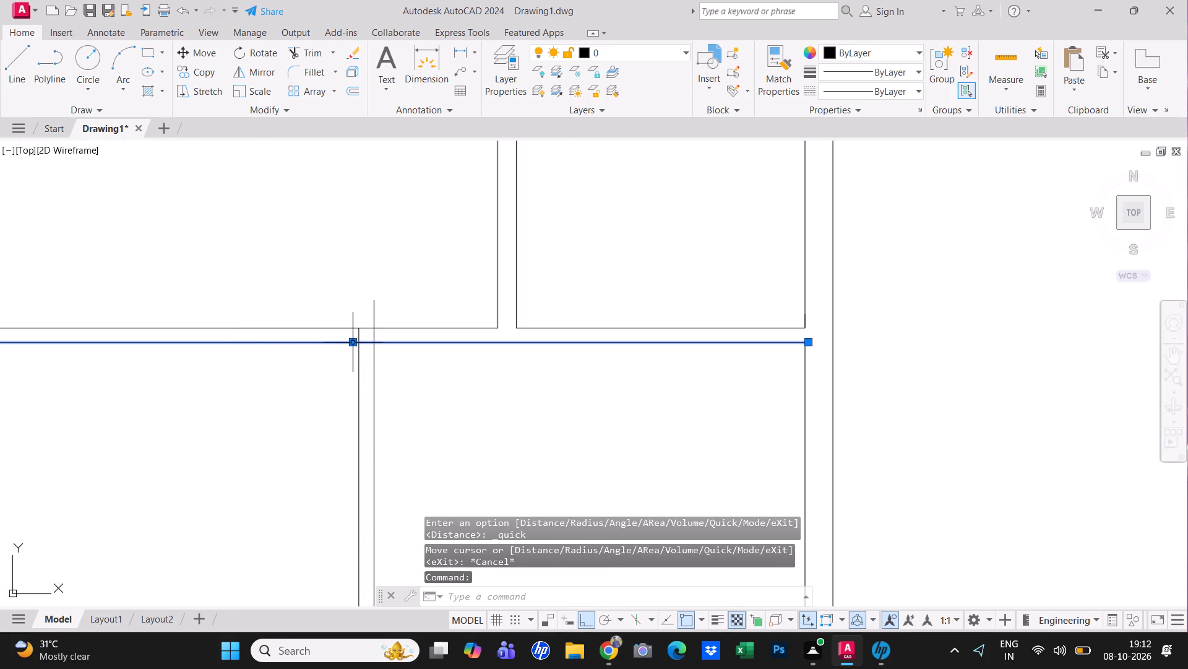
click(351, 345)
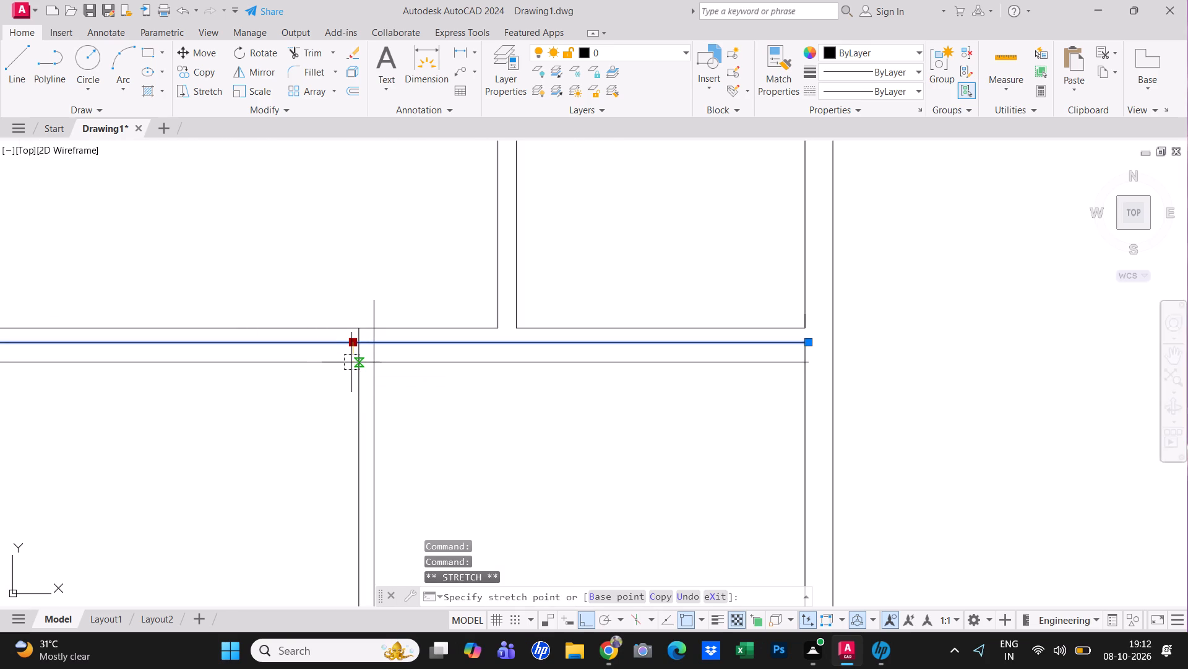
text(1")
key(Return)
key(Escape)
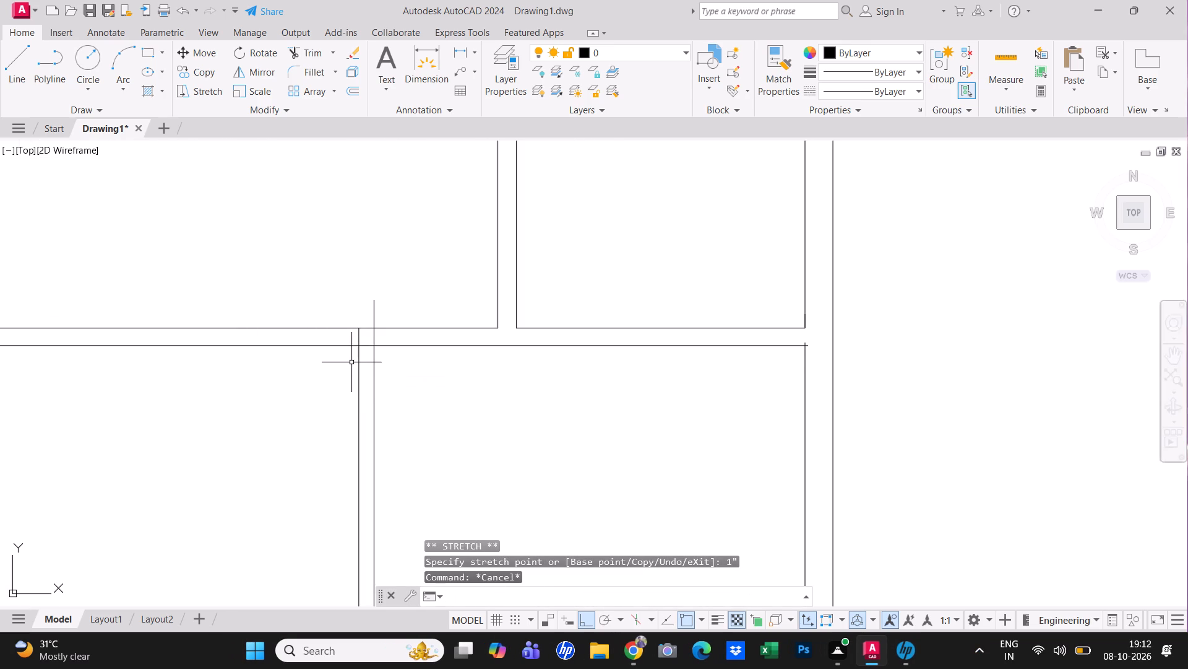
click(1013, 52)
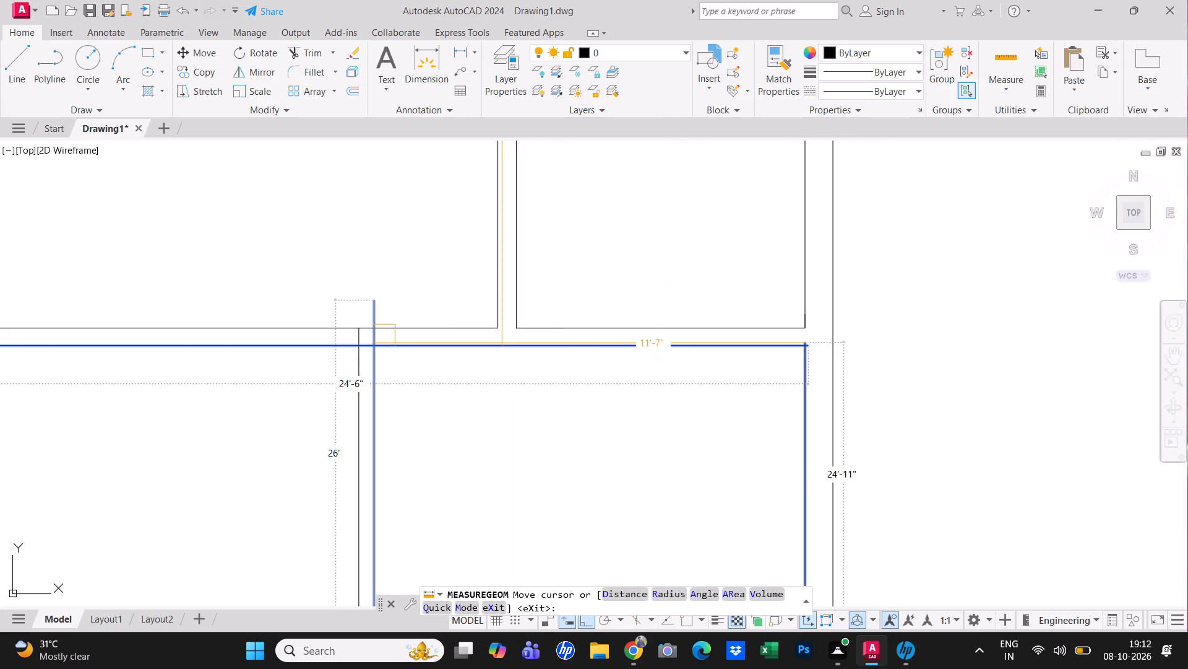
key(Escape)
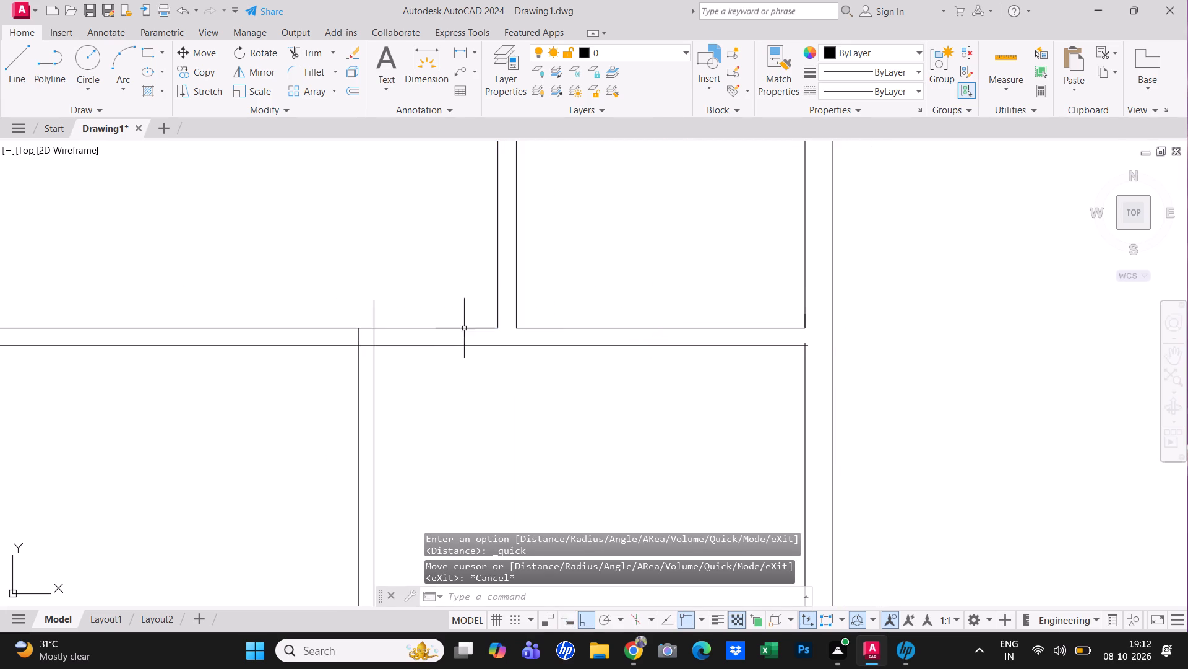
Trim the central vertical partition's overhang and the line pieces at its top to open its junction with the horizontal partition.
key(t)
text(r)
key(space)
click(372, 320)
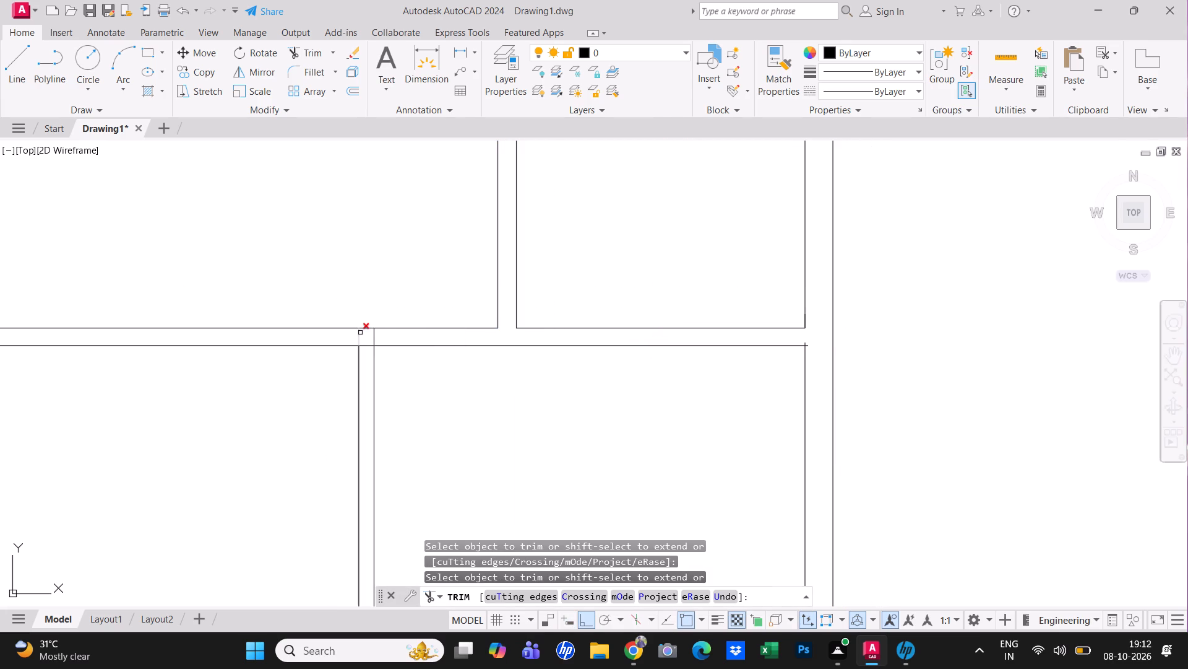
click(360, 333)
click(375, 337)
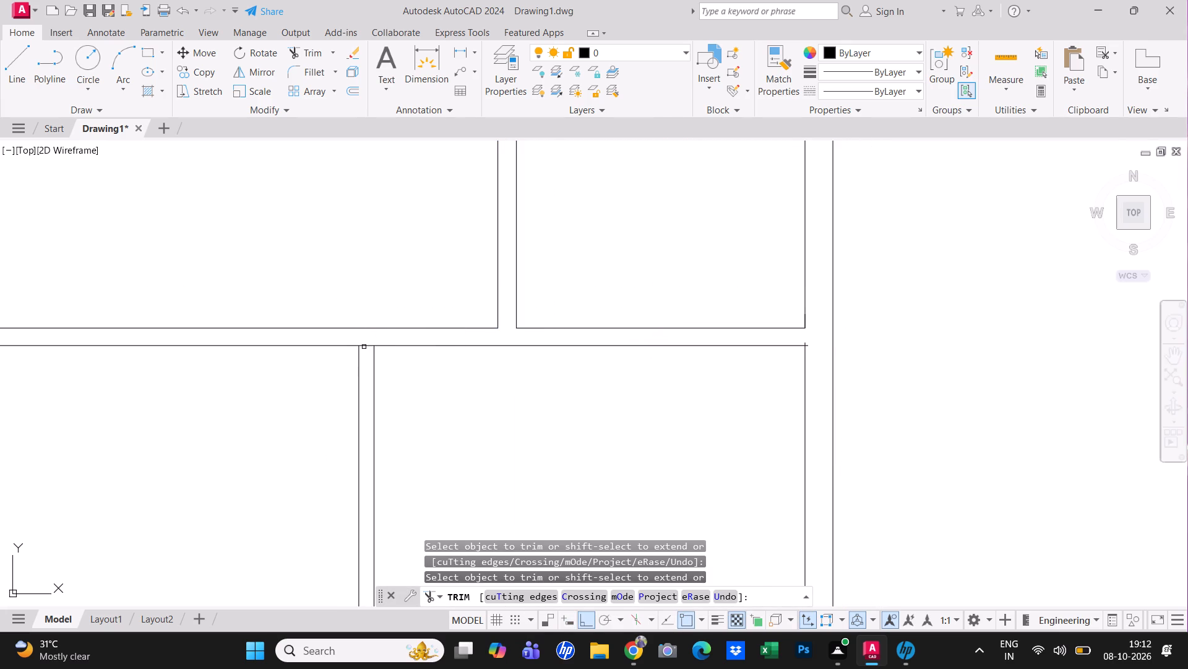
click(365, 346)
key(Escape)
scroll(379, 354, down, 3)
key(Escape)
key(Escape)
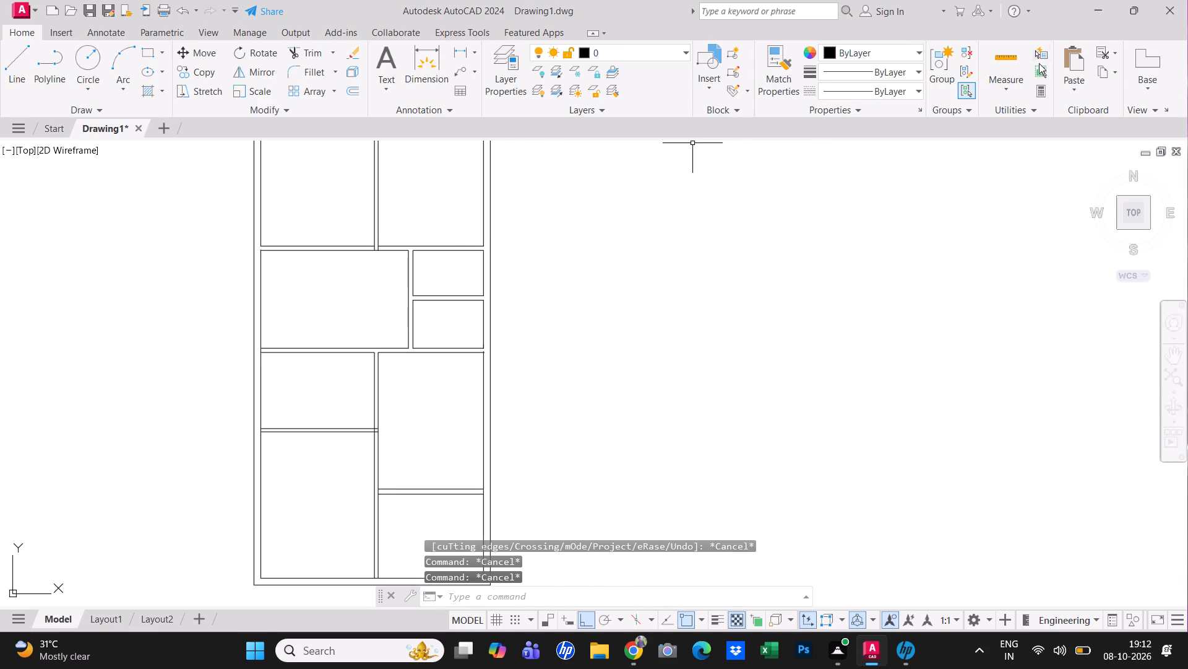
Measure the length and width of the large east room south of the small rooms with quick measure.
click(1023, 64)
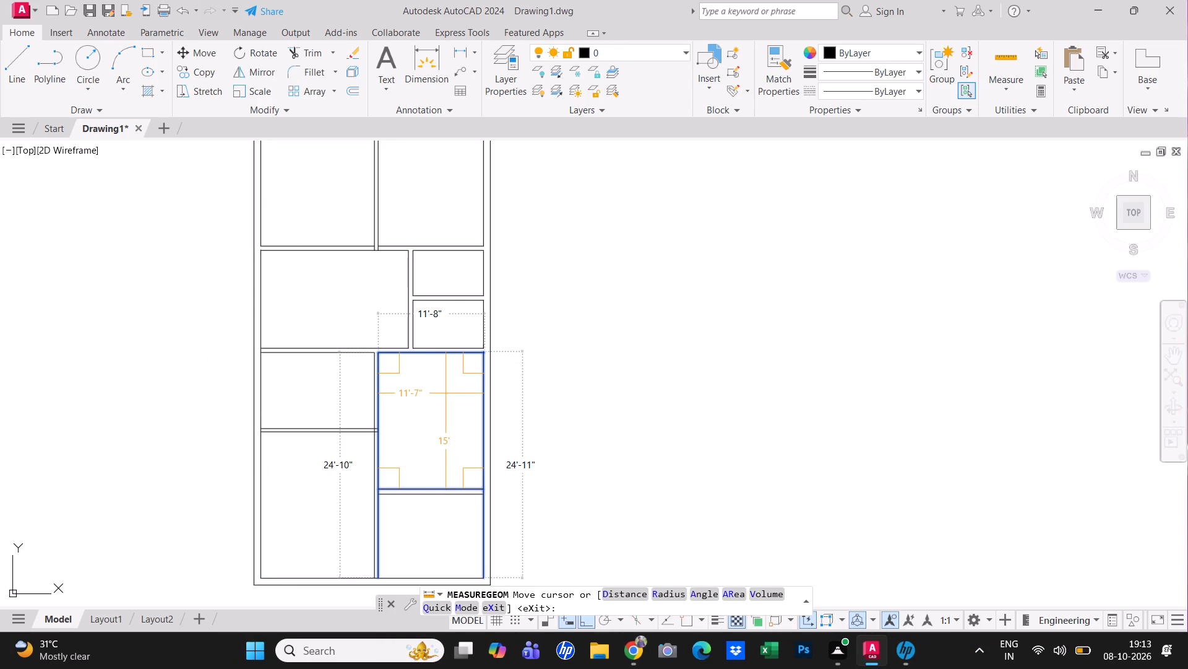
right_click(441, 441)
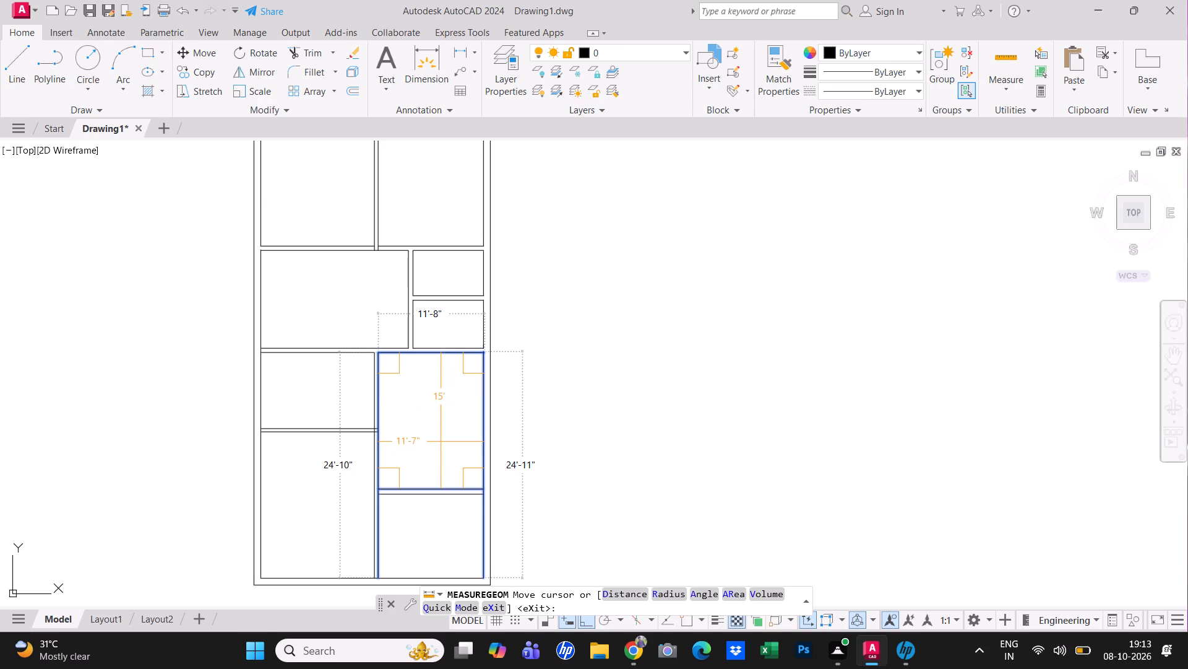
key(Escape)
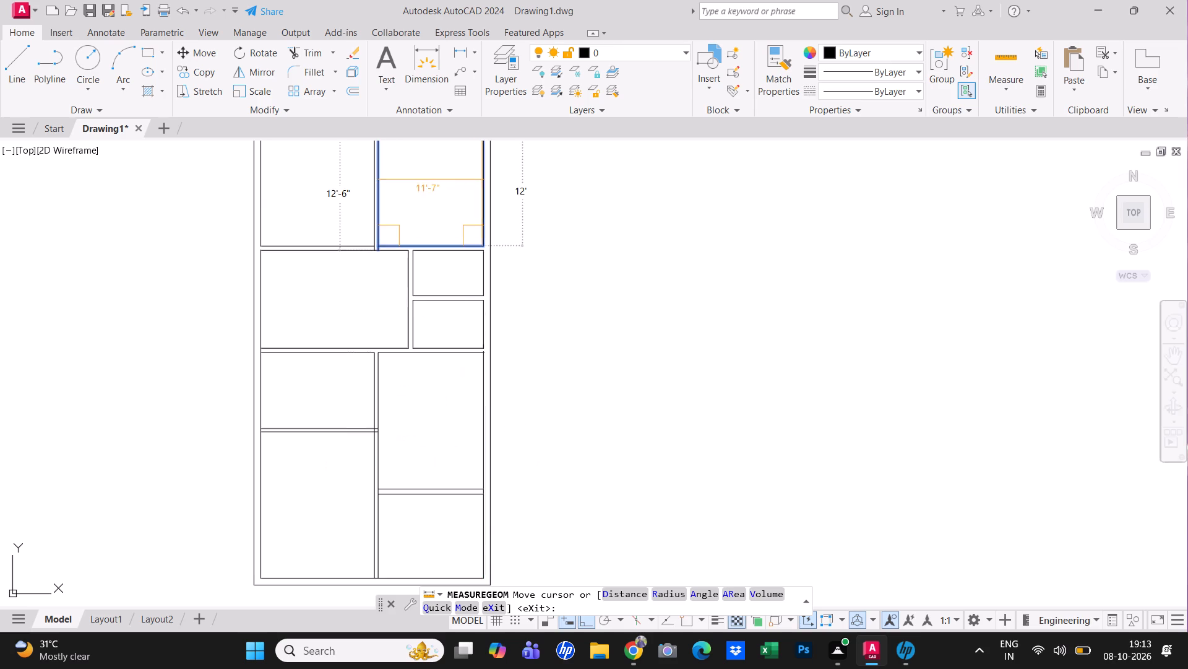
key(Escape)
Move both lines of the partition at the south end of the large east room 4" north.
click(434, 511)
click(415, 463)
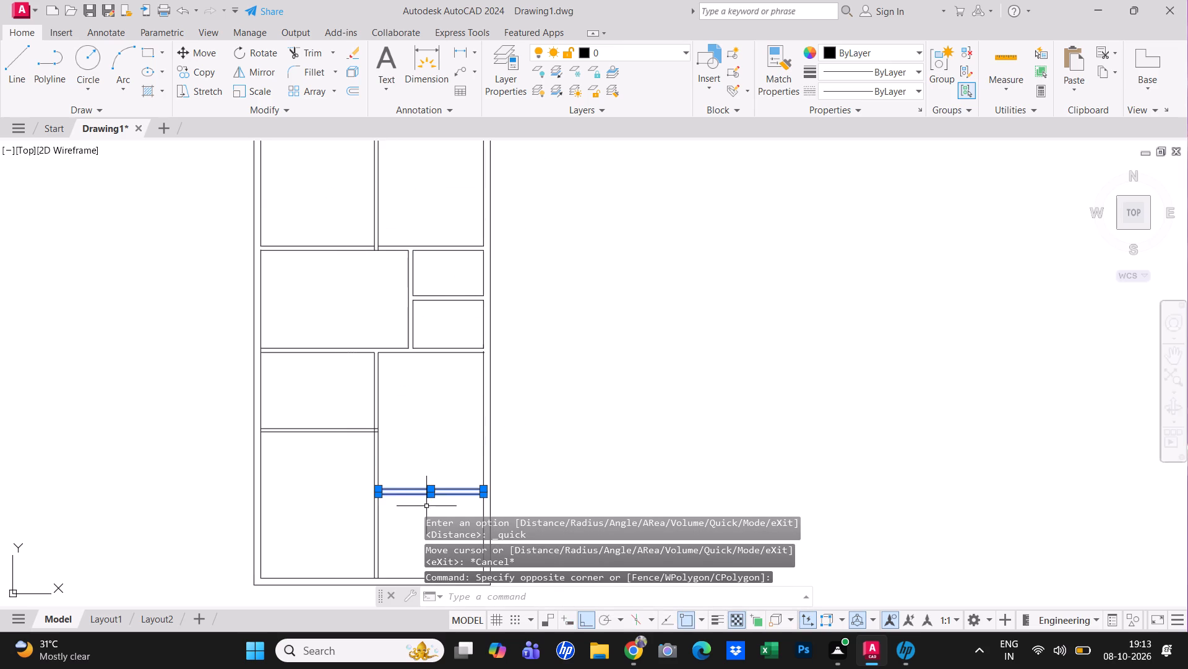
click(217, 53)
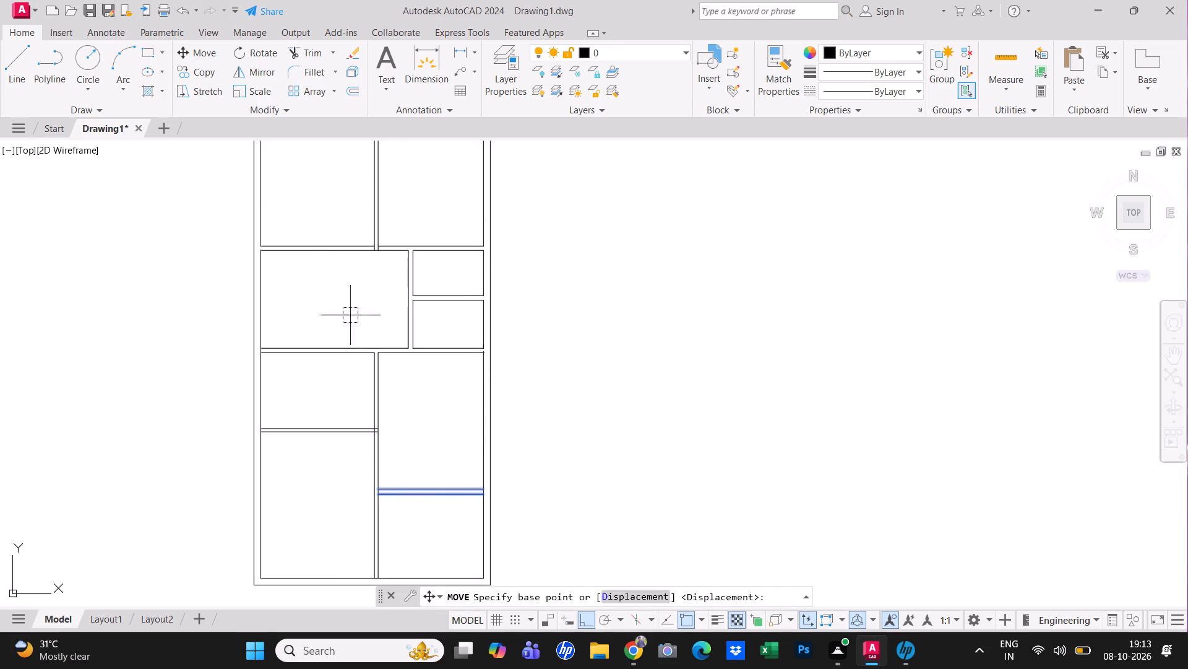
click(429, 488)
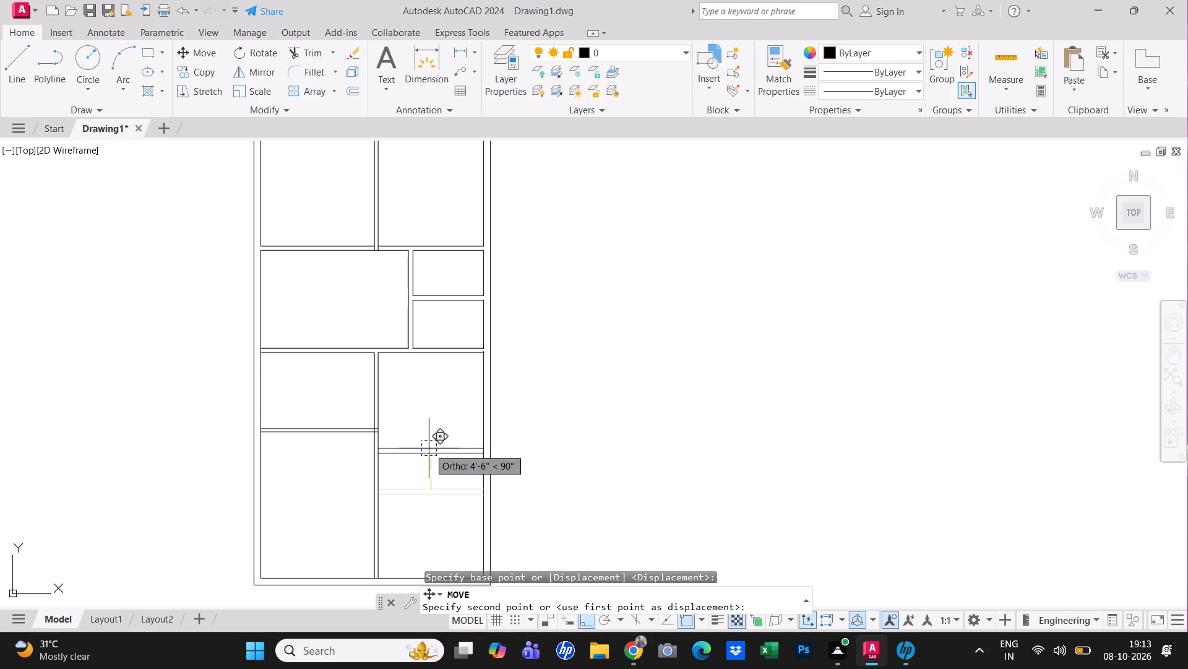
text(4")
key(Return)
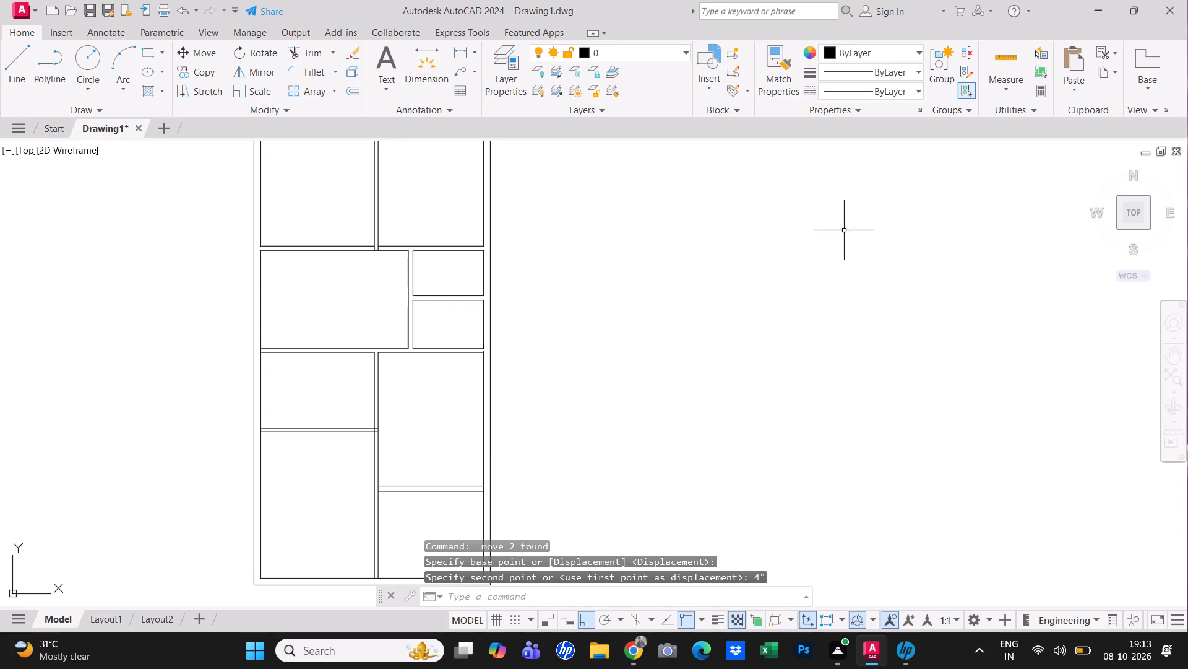
Measure the large east room's length and width and the horizontal partition above it with quick measure.
click(1002, 56)
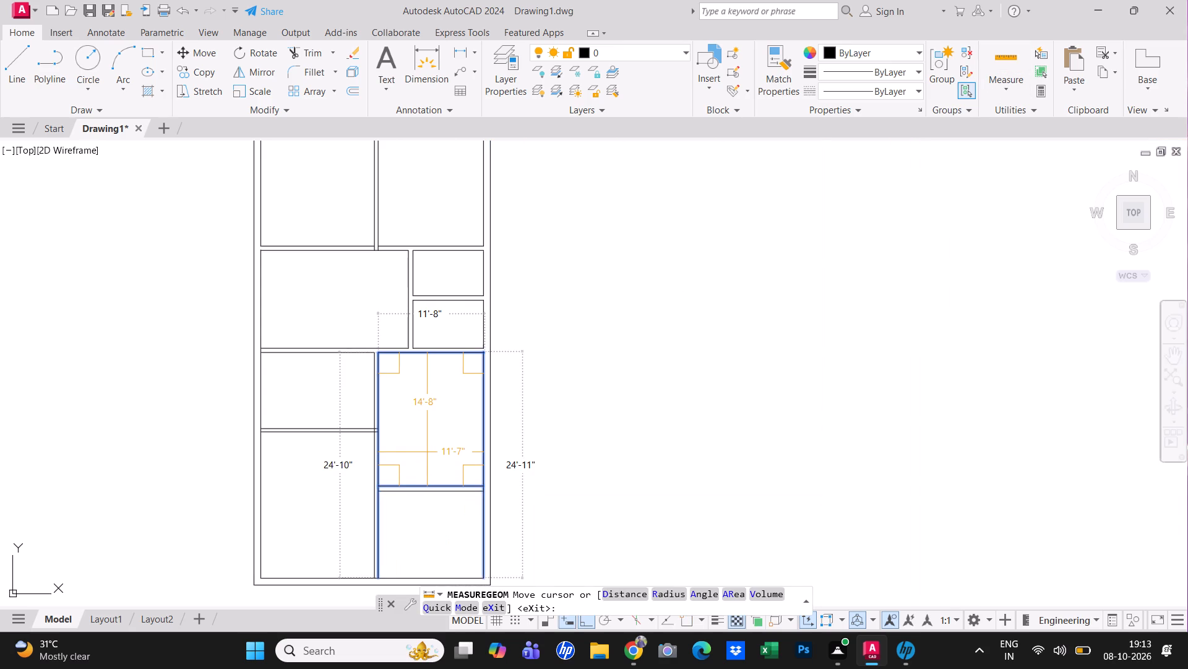
key(ctrl+z)
key(ctrl+z)
key(z)
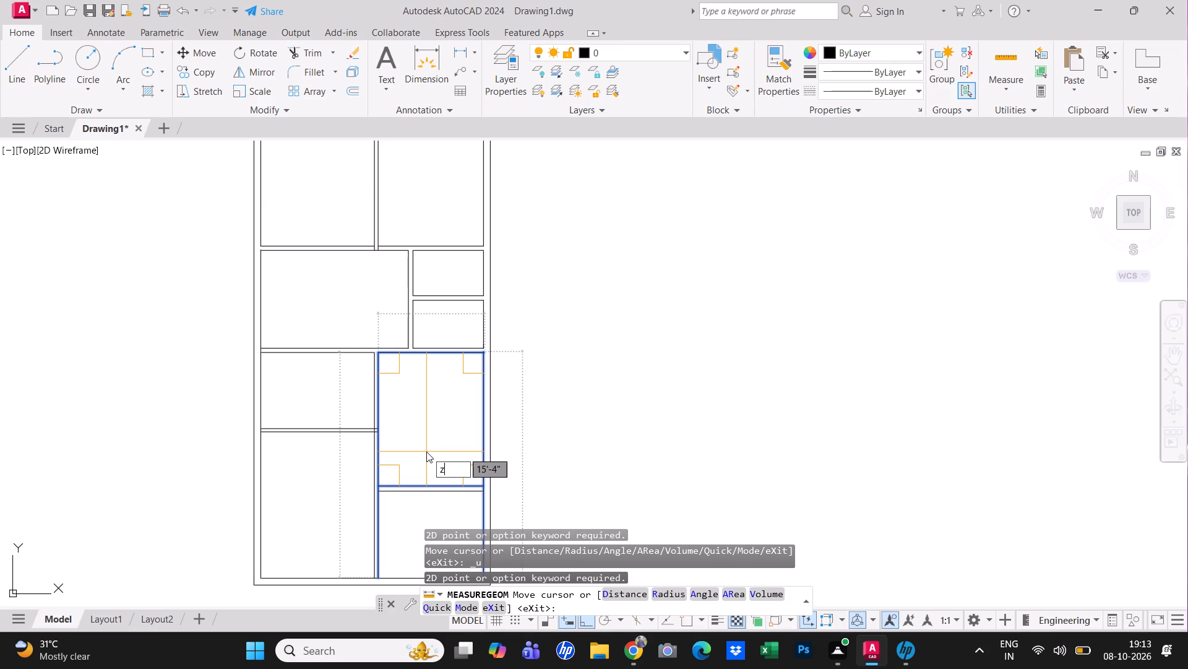
key(Escape)
key(Escape)
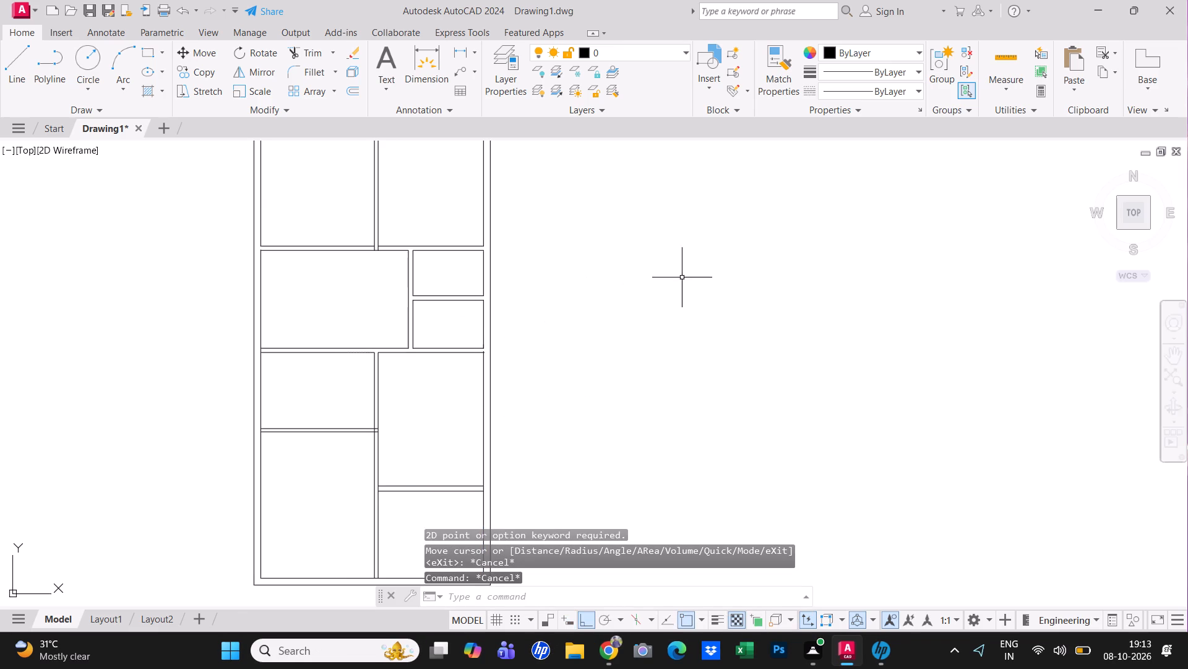
click(1004, 71)
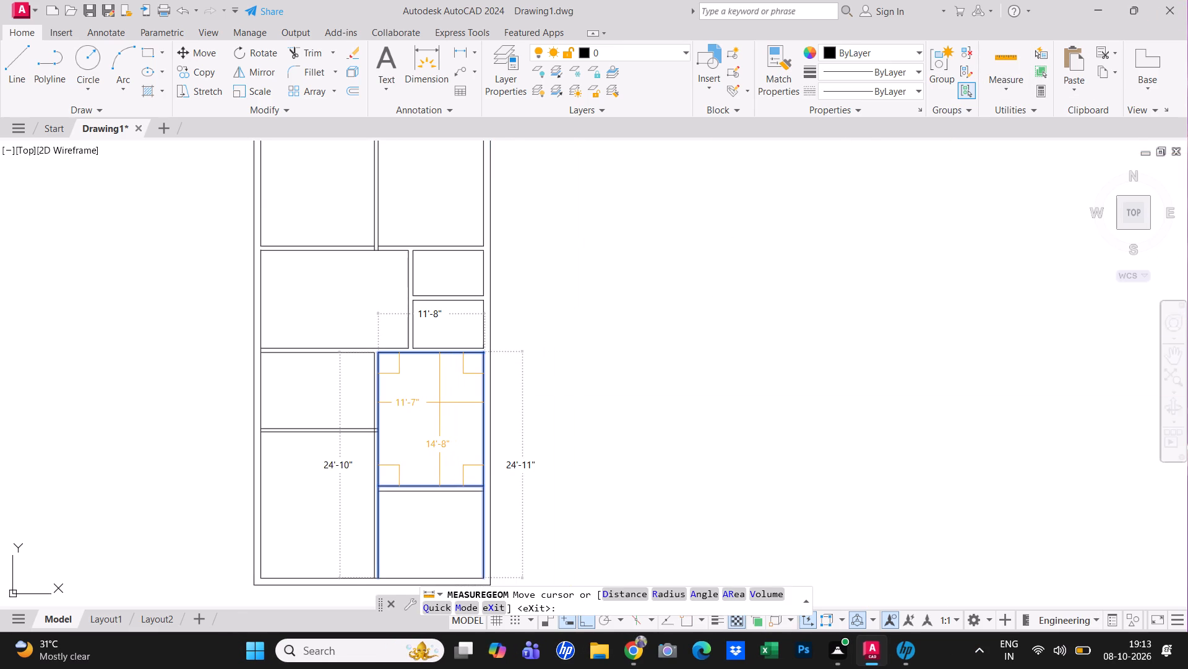
key(Escape)
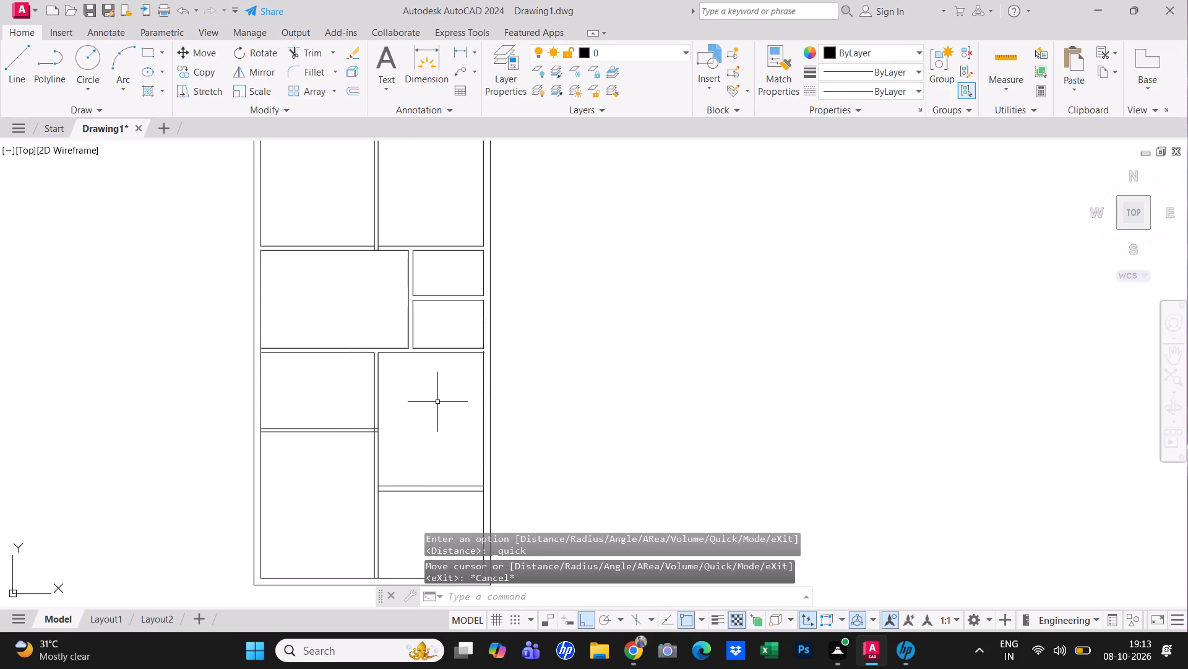
click(1004, 66)
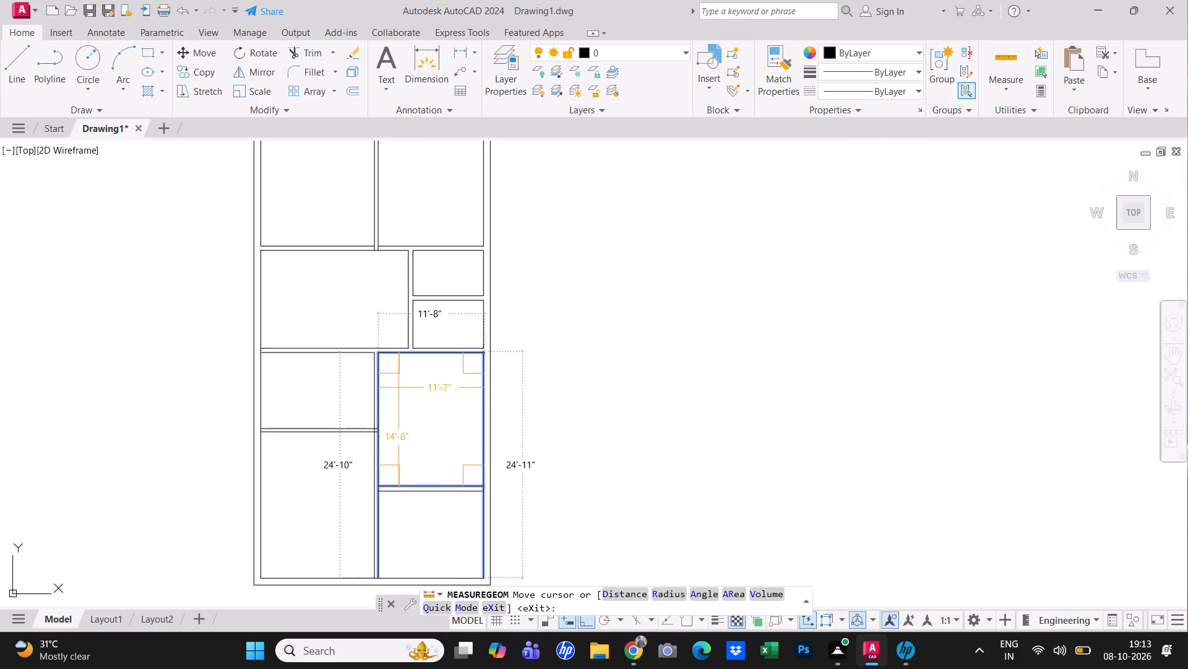
key(Escape)
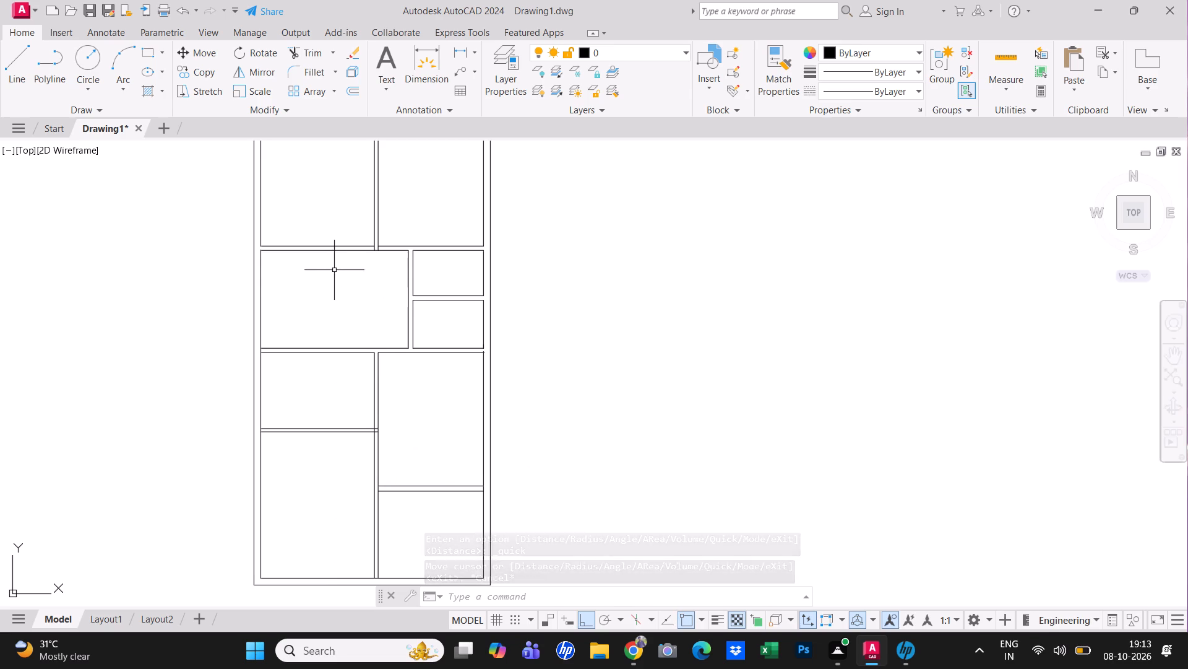
click(1004, 63)
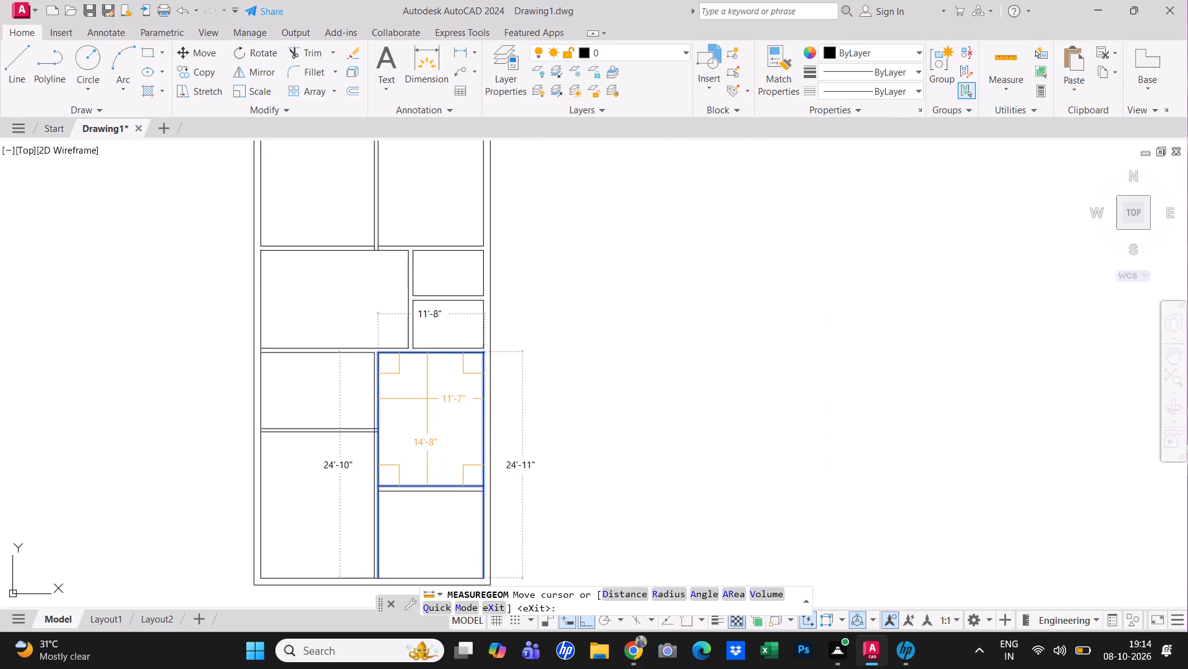
key(Escape)
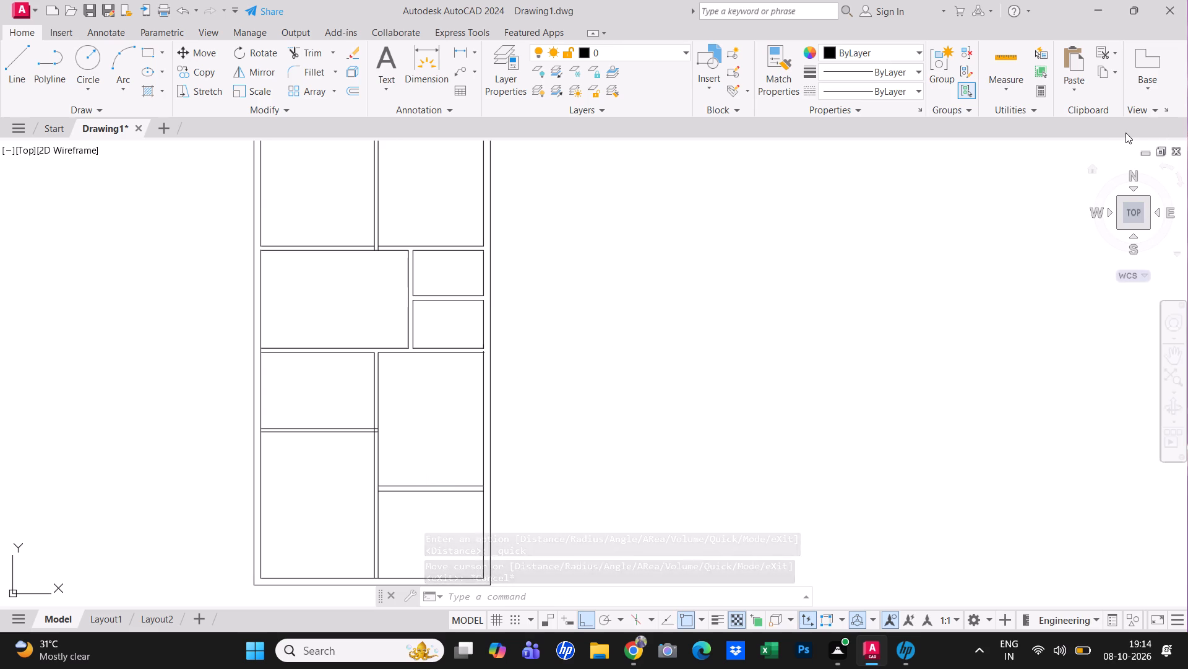
click(1010, 61)
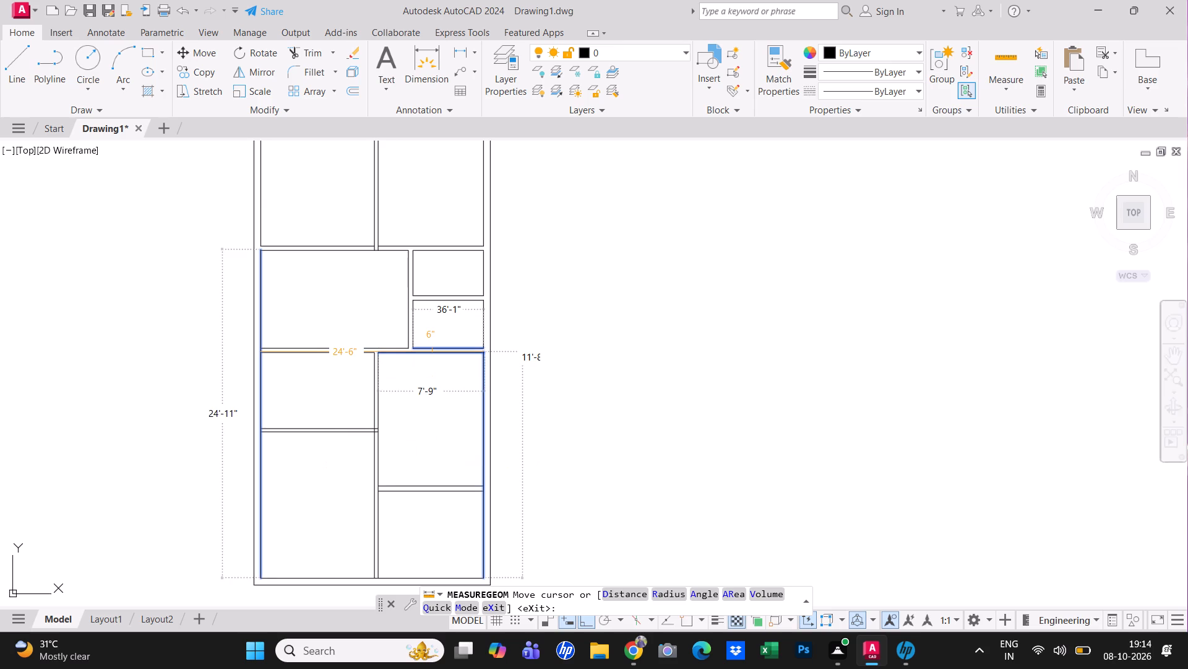
key(Escape)
key(Escape)
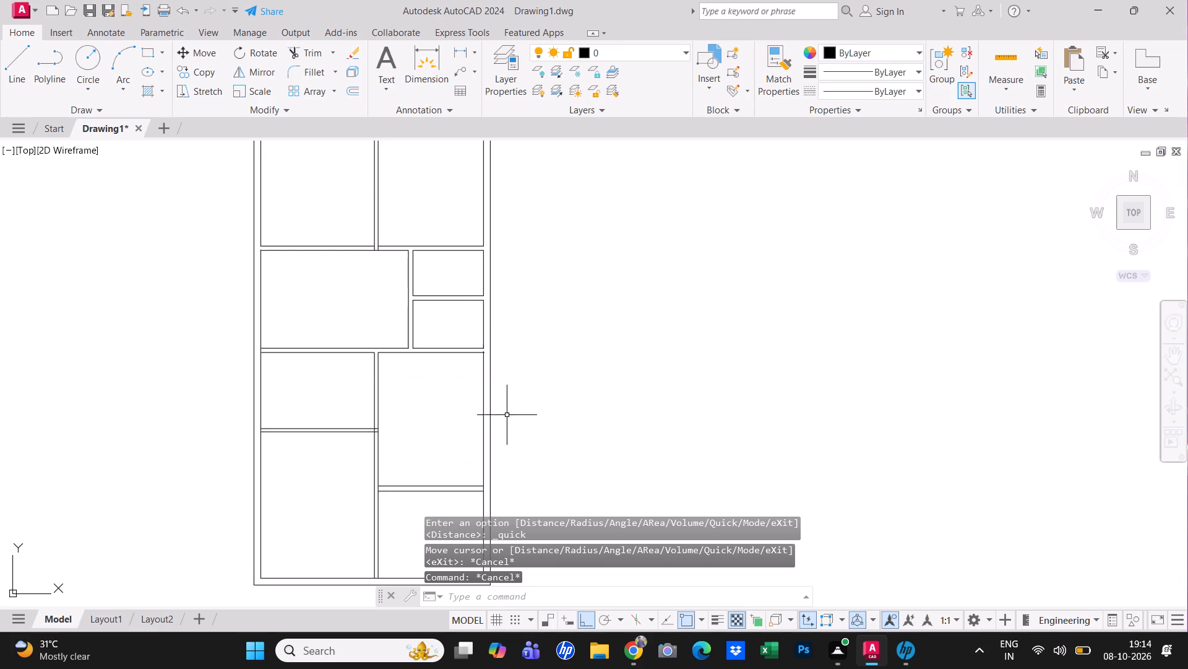
Delete both lines of the partition at the south end of the large east room.
click(442, 523)
click(426, 496)
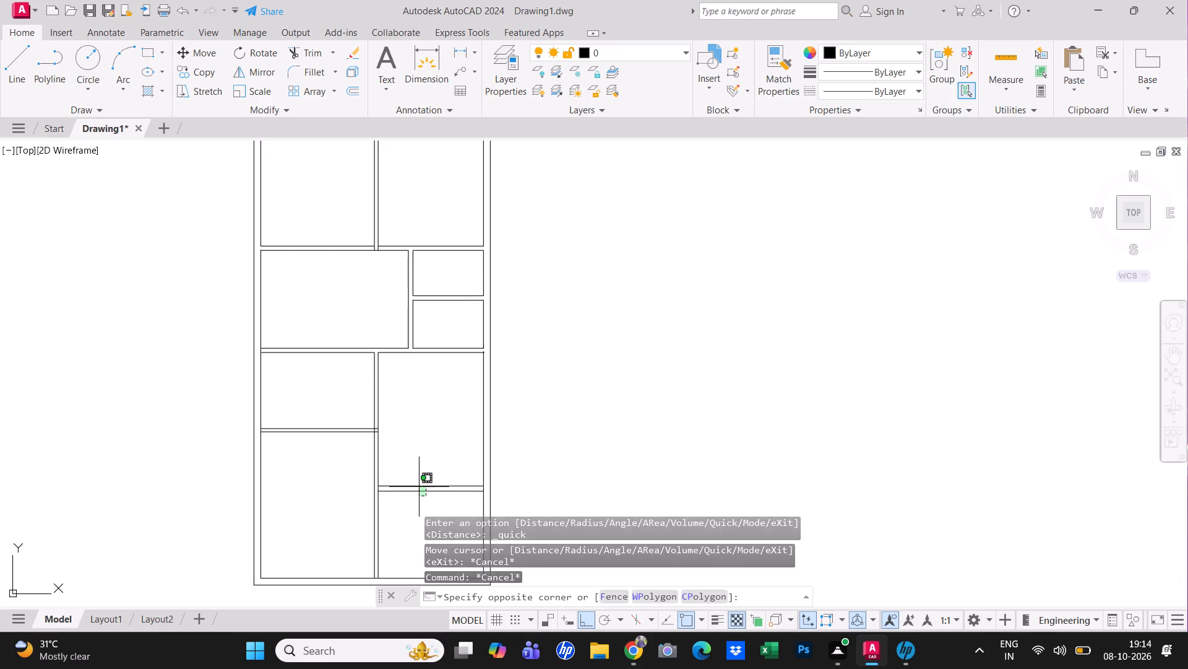
click(417, 484)
key(Delete)
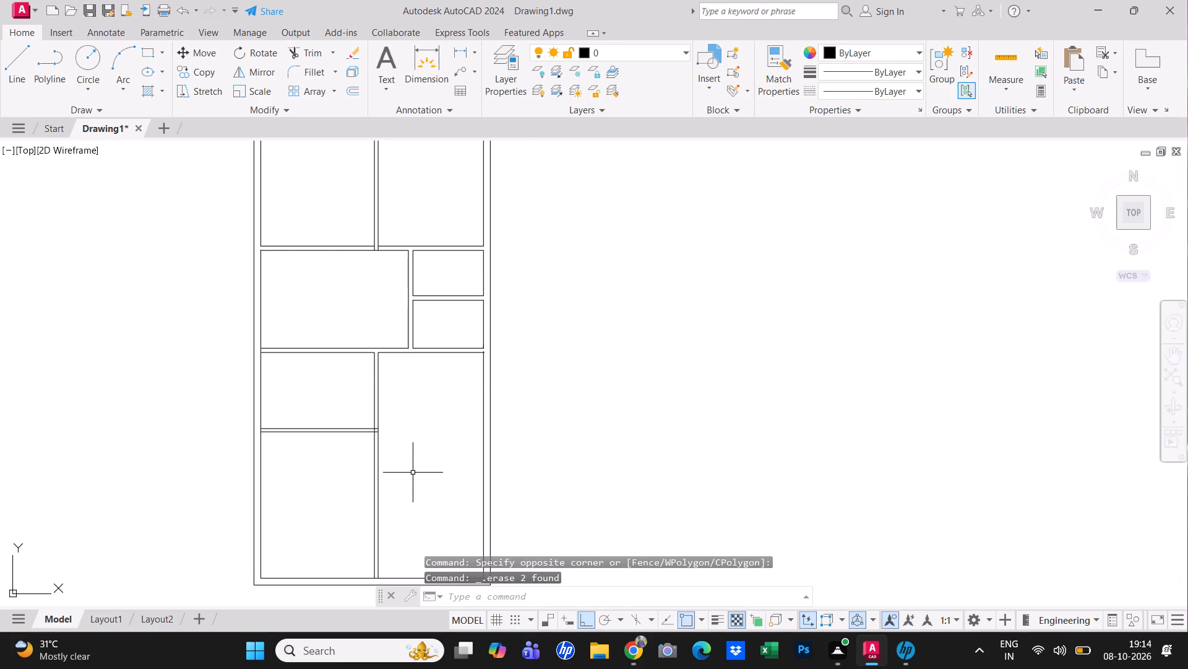
key(Escape)
Offset the large east room's north wall line 17'6" south, and that copy 6" further south, to form the new partition.
text(o t)
key(space)
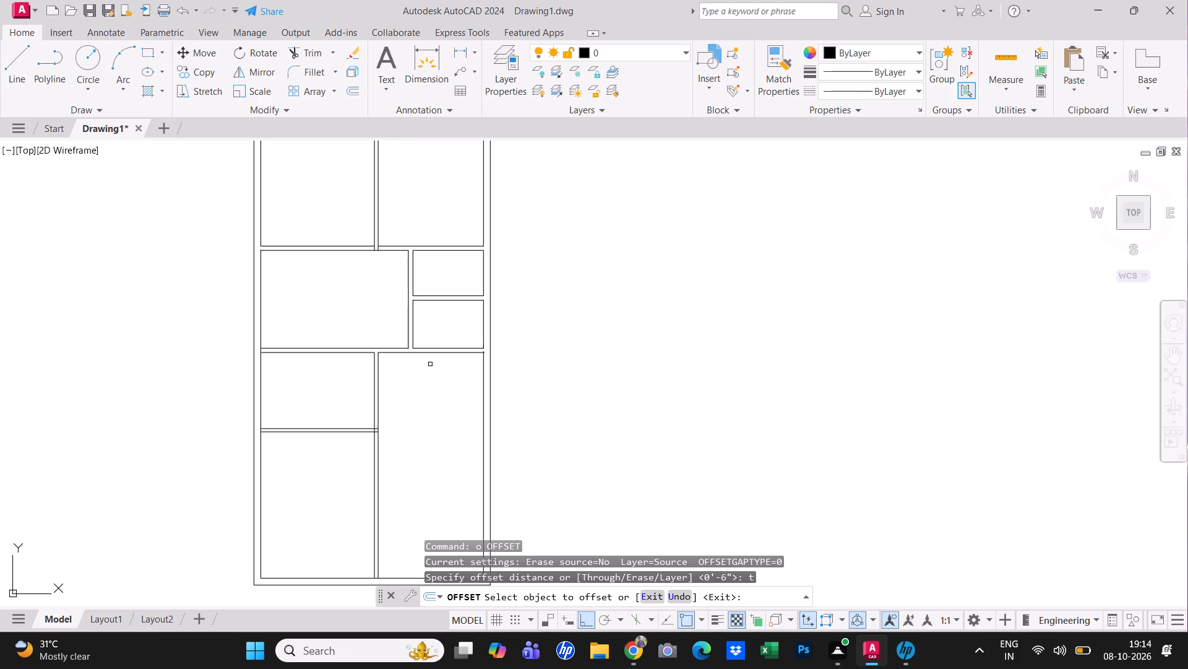
click(431, 352)
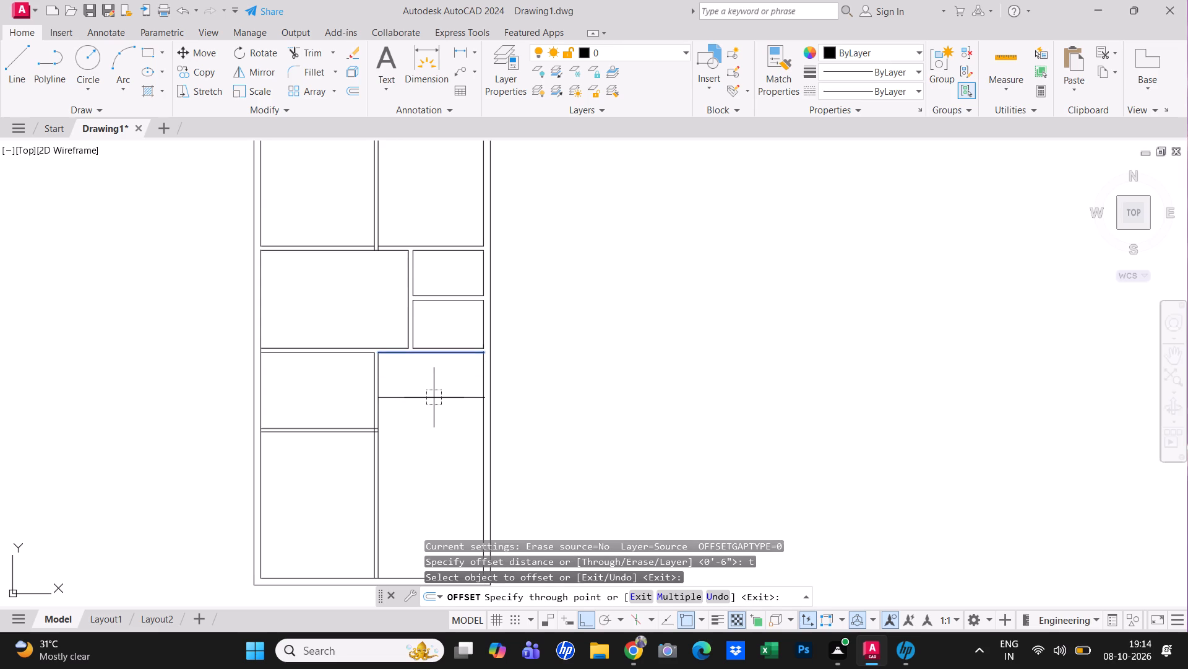
text(17'6")
key(Return)
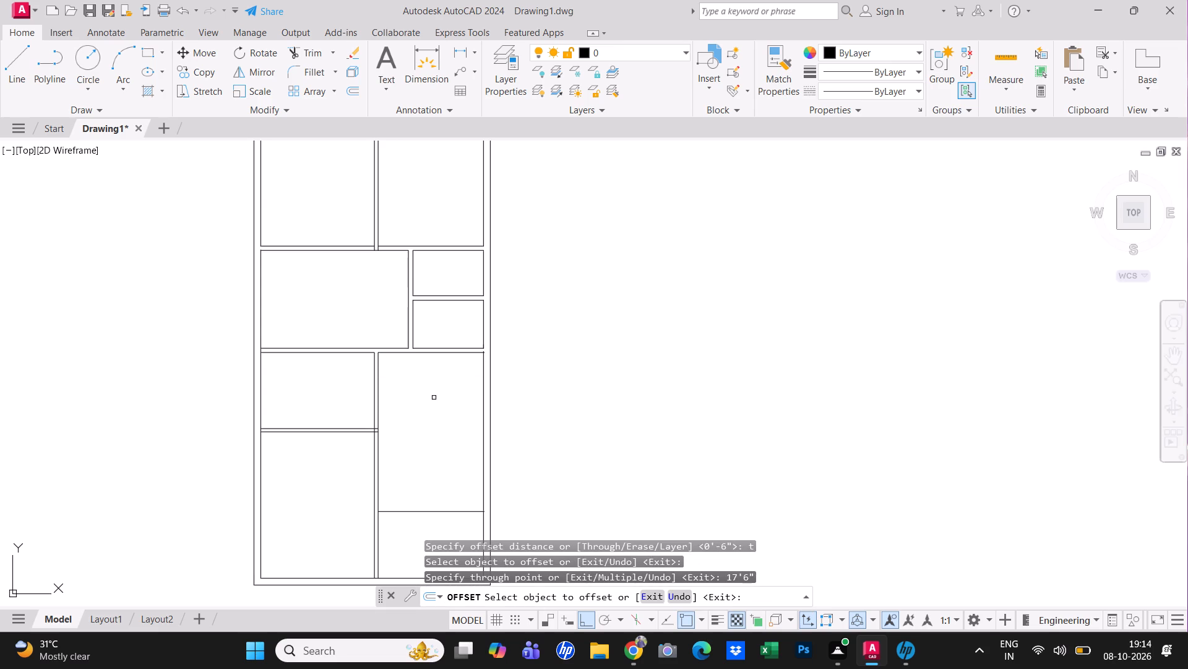
click(435, 510)
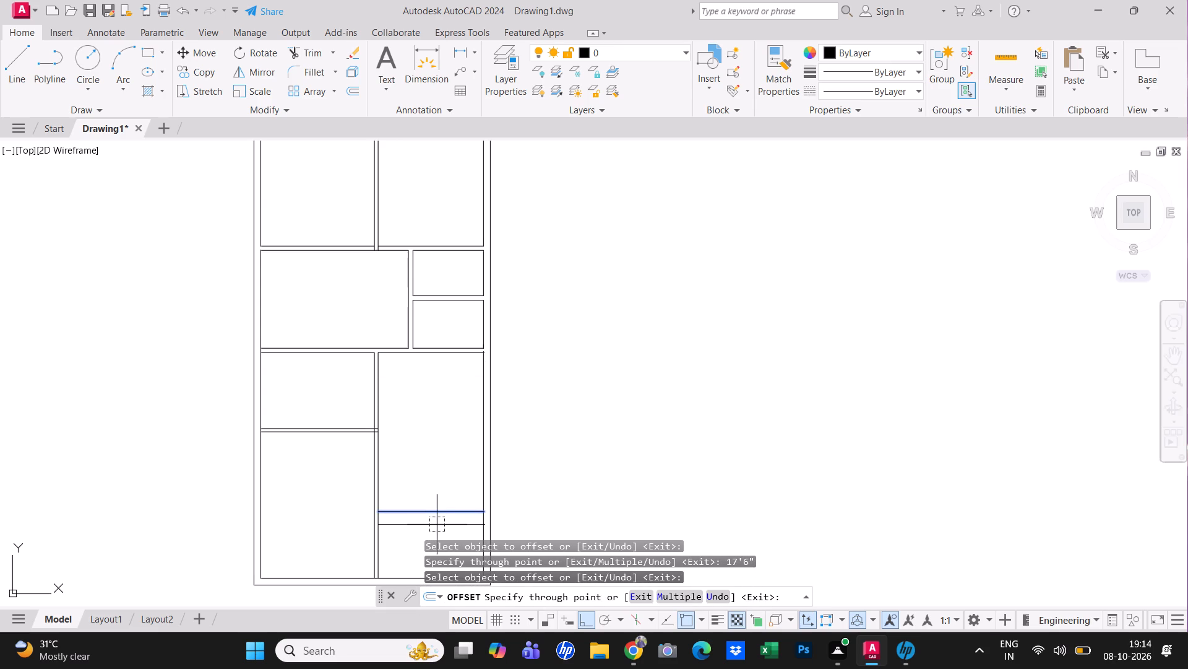
text(6")
key(Return)
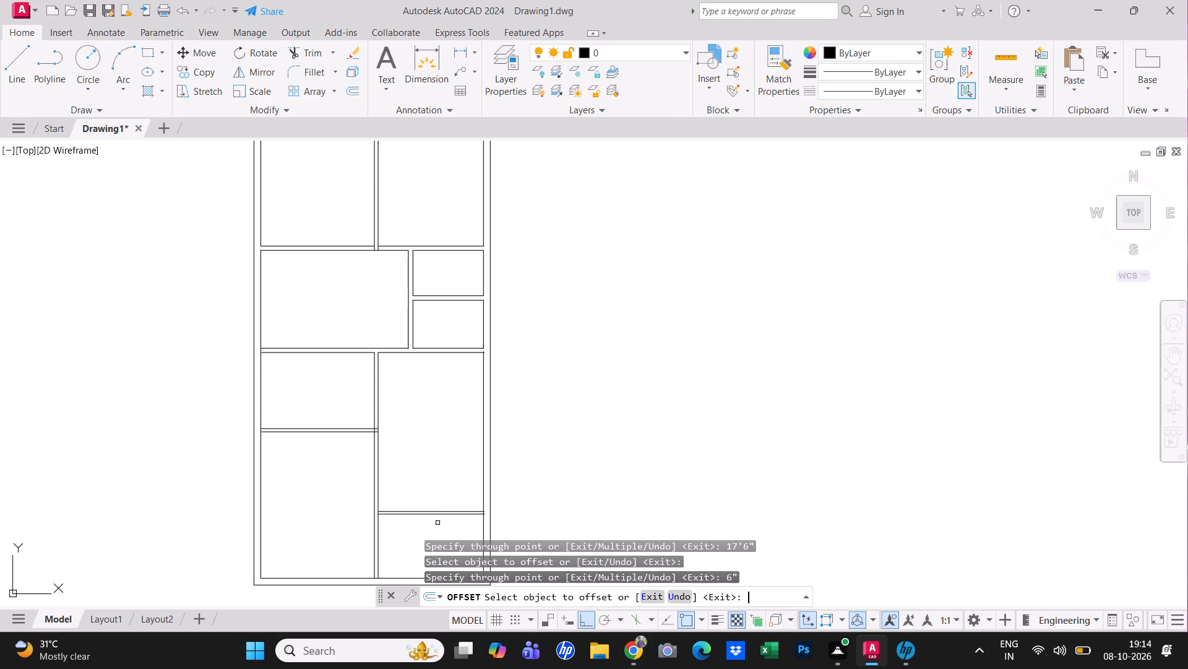
Measure the large east room's length and width with quick measure.
click(1007, 53)
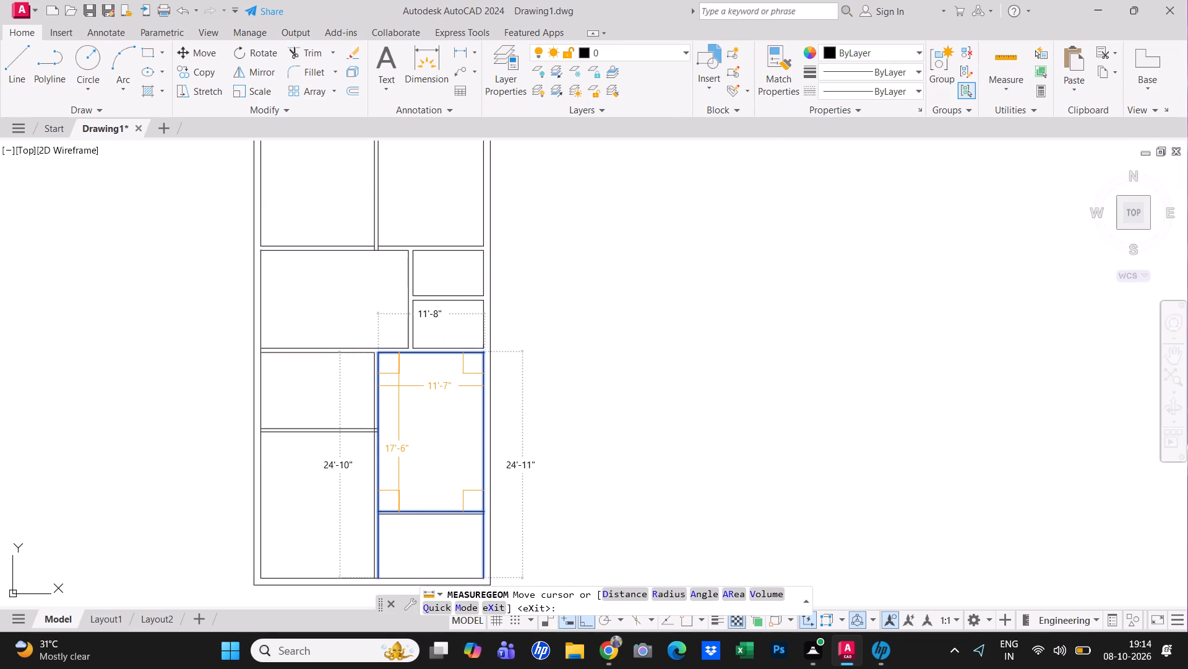
key(Escape)
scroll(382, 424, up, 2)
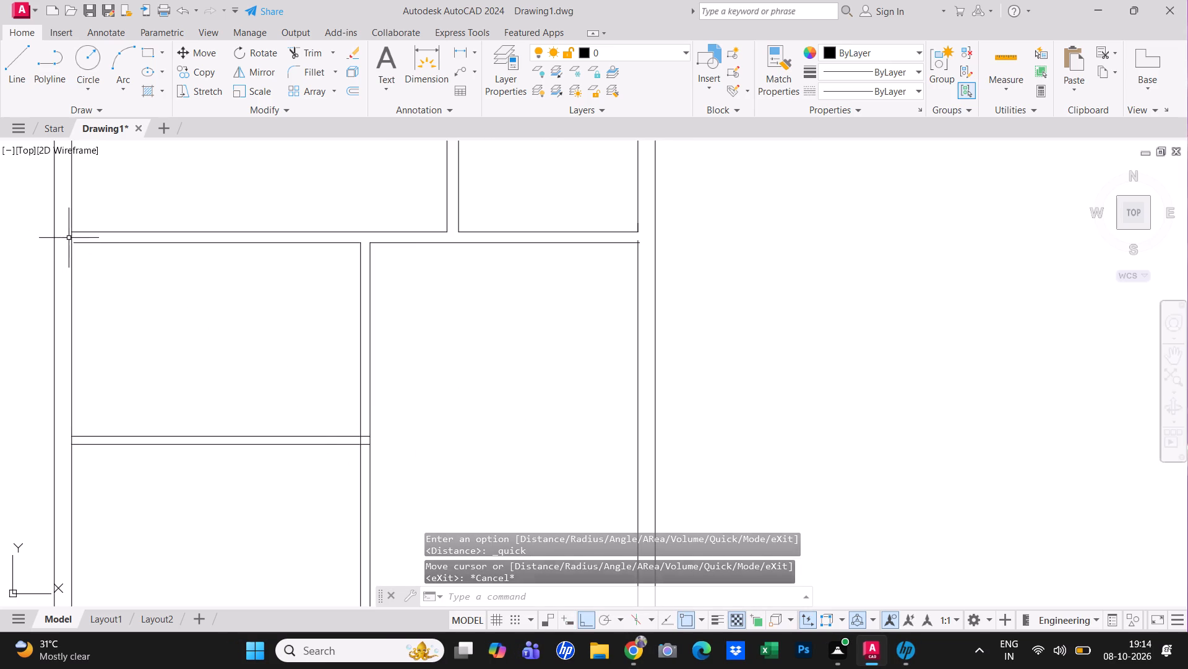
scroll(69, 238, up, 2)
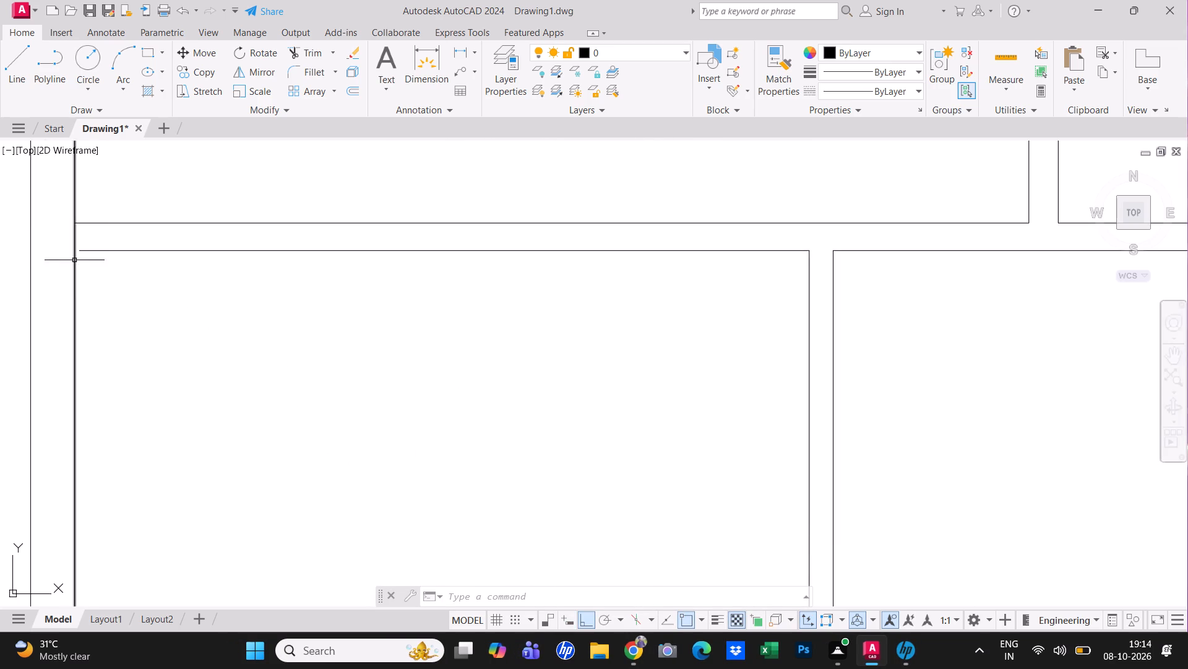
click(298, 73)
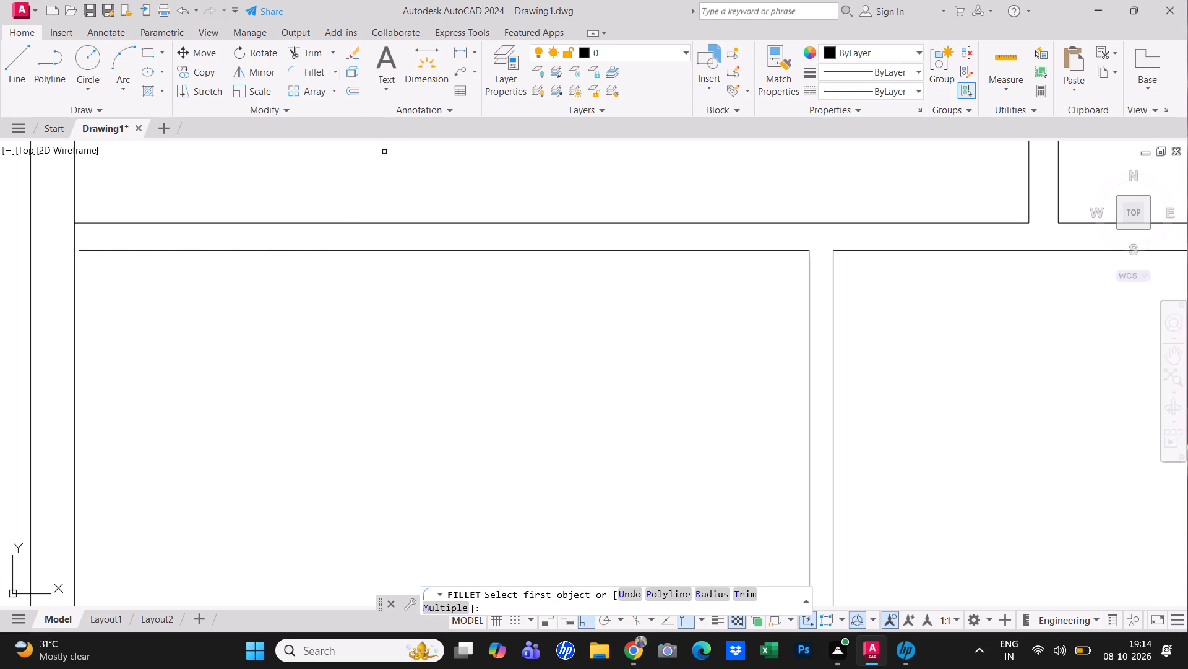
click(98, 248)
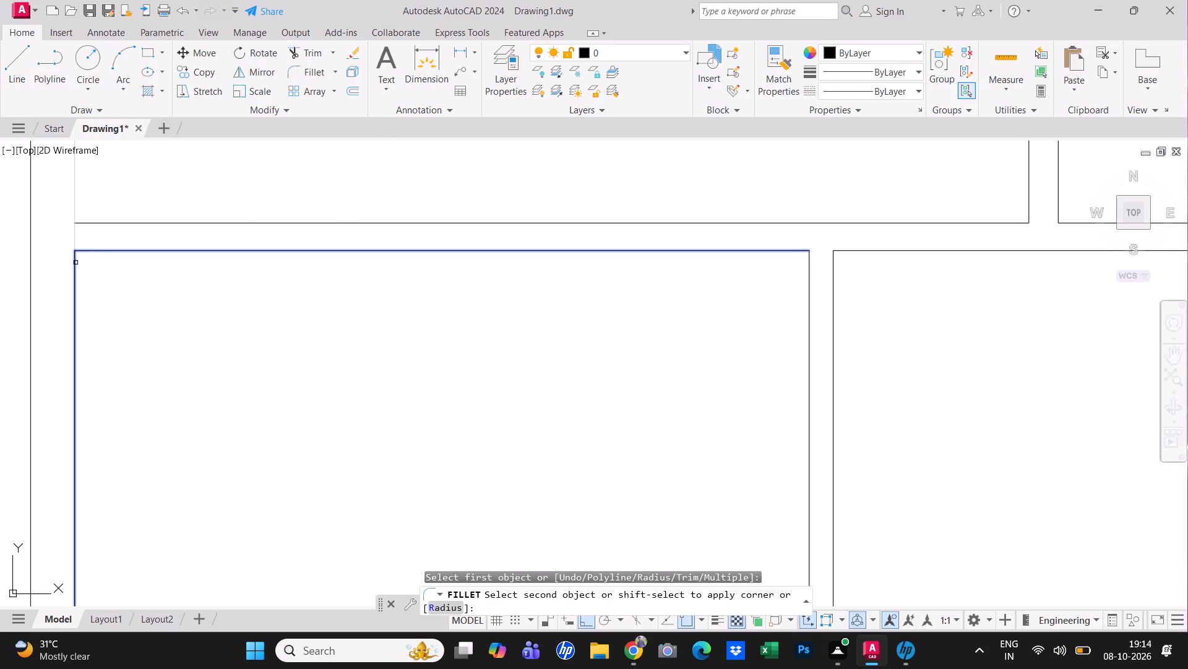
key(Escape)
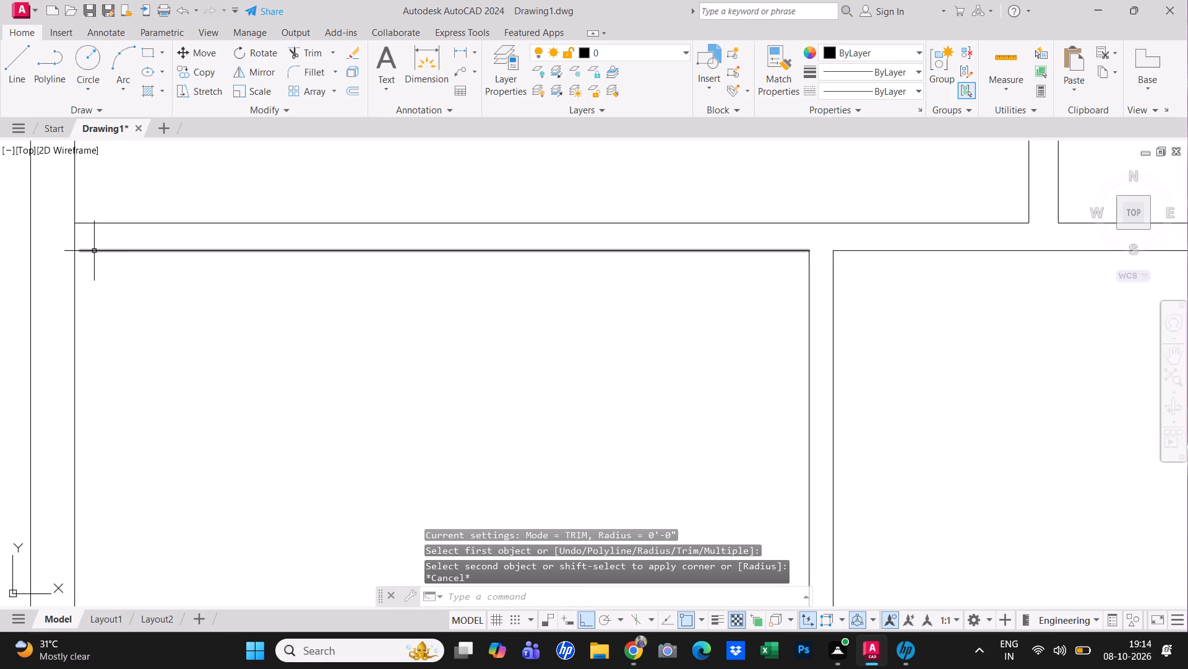
Stretch the west end of the middle west room's north wall line past the inner face of the west outer wall.
click(94, 253)
scroll(93, 248, up, 2)
click(59, 256)
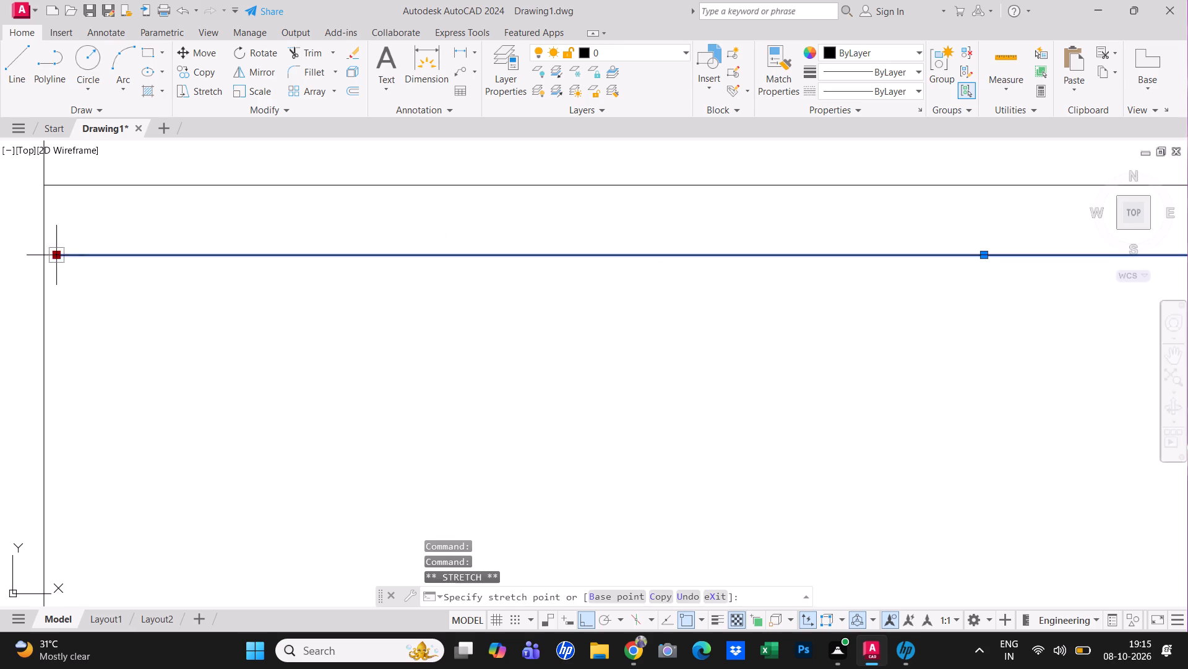
click(29, 248)
scroll(46, 250, up, 2)
scroll(46, 250, down, 3)
key(Escape)
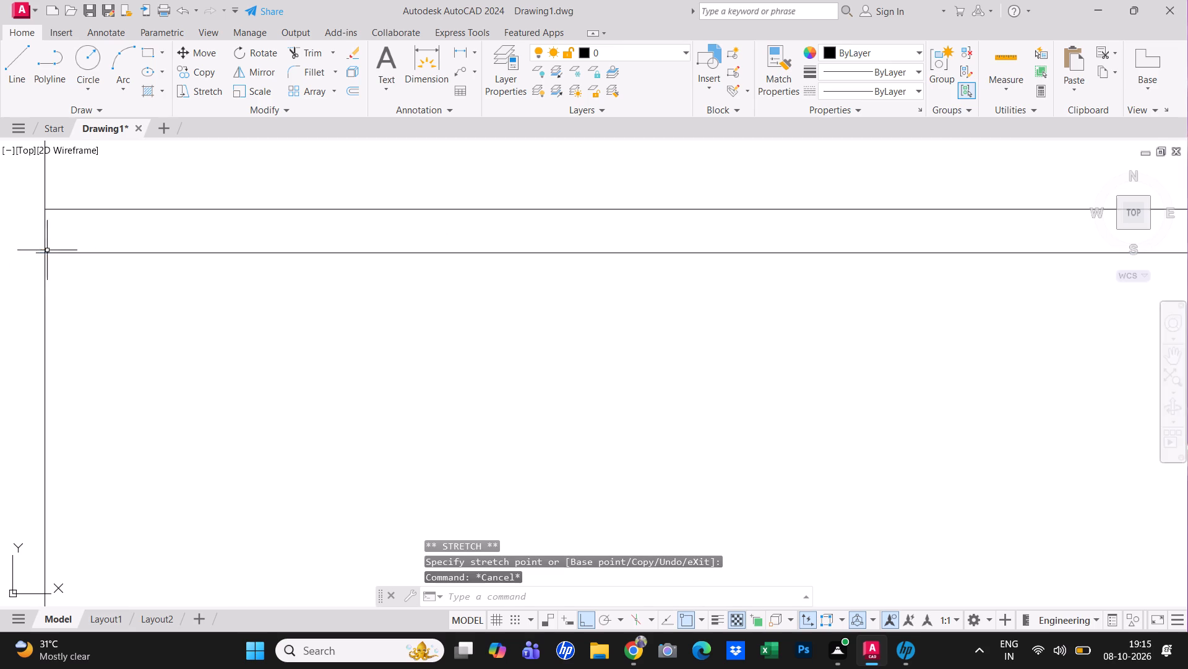
Trim the west outer wall's inner line between the two partition lines and the overhanging end of the stretched line.
text(tr)
key(space)
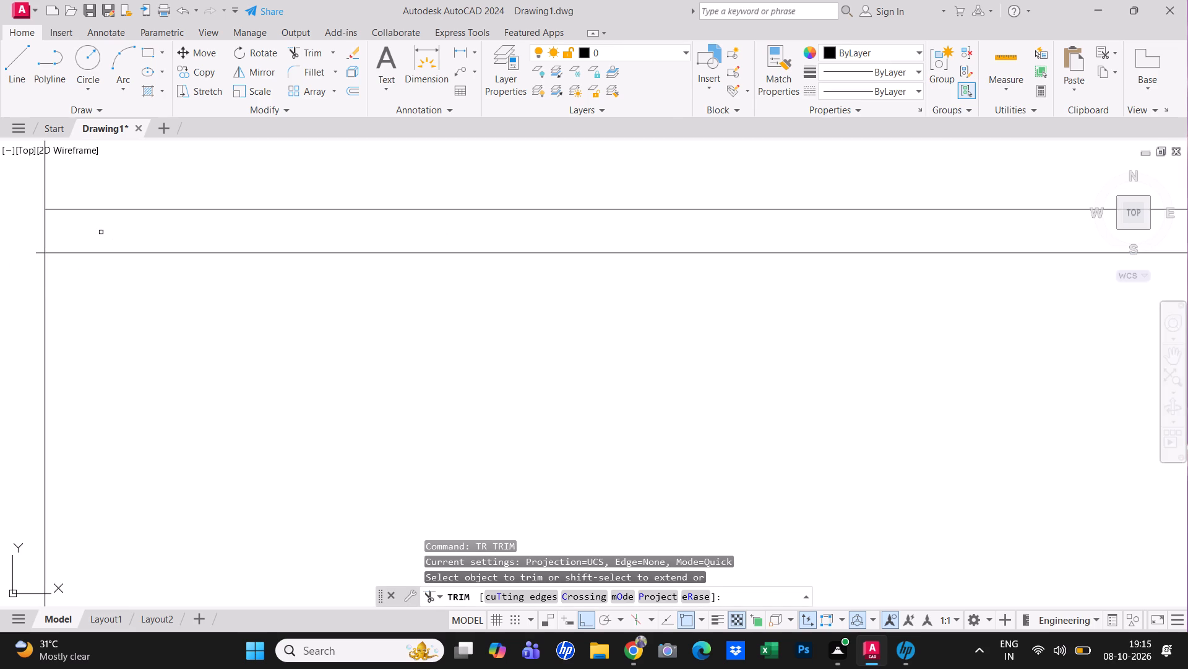
click(46, 234)
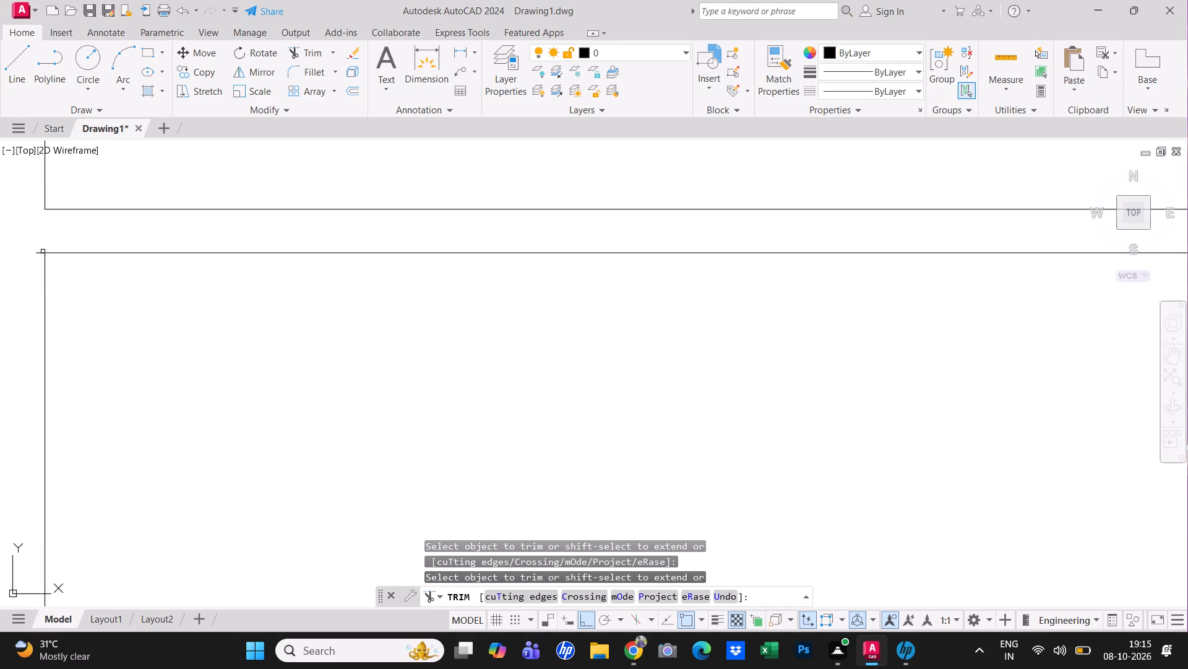
drag(39, 250, 39, 260)
click(39, 260)
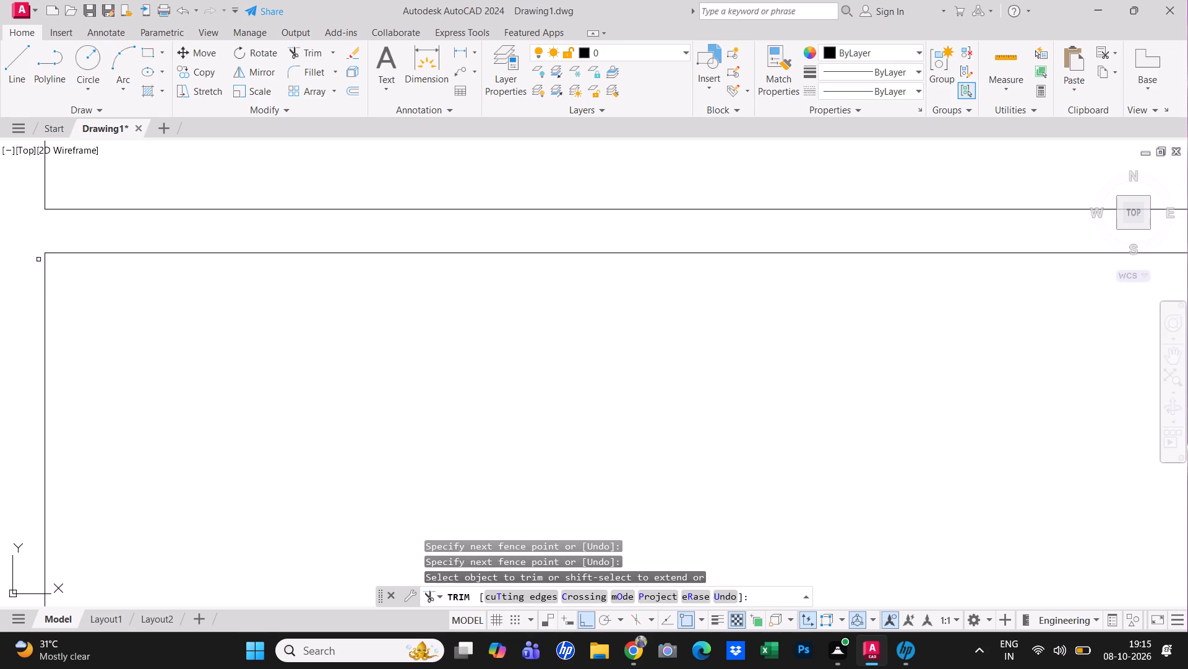
Trim the overhanging horizontal and vertical line ends at the large east room's northeast corner.
scroll(38, 260, down, 4)
middle_drag(217, 276, 201, 422)
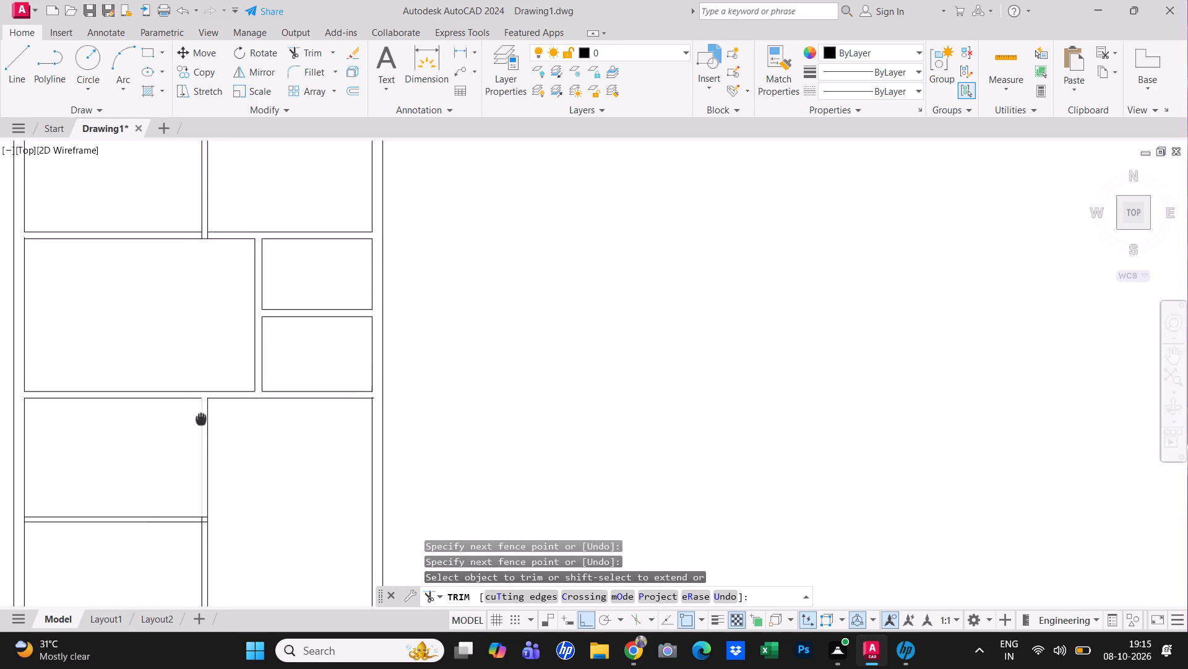
middle_drag(201, 422, 200, 428)
scroll(371, 411, up, 2)
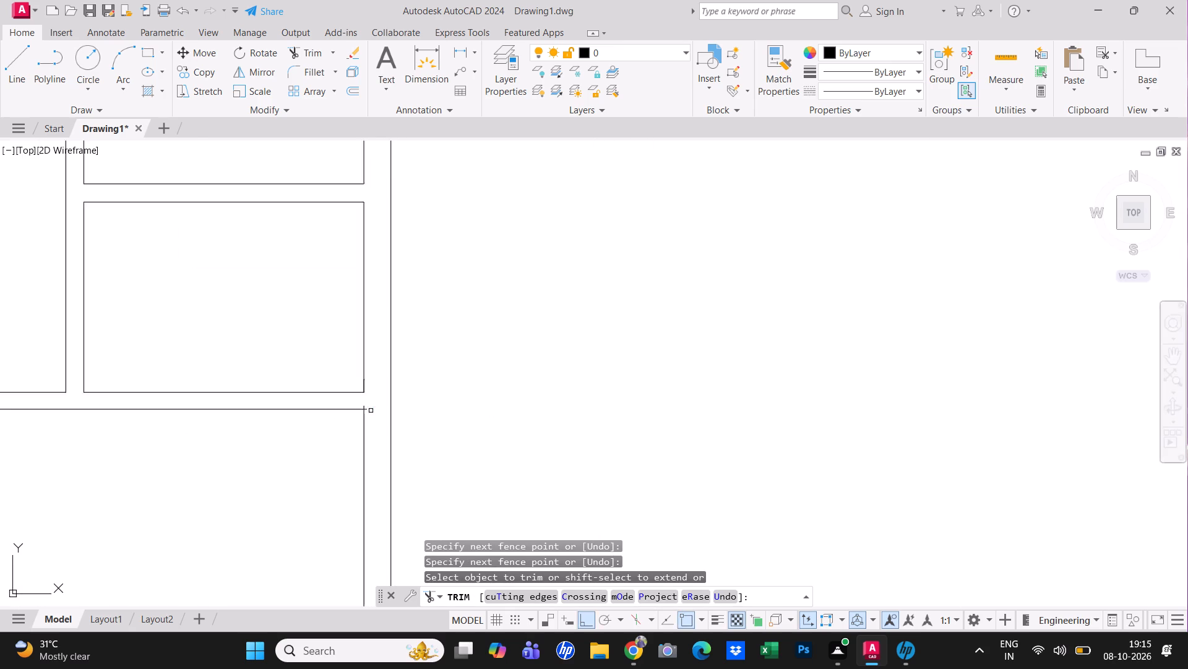
scroll(371, 411, up, 4)
click(339, 407)
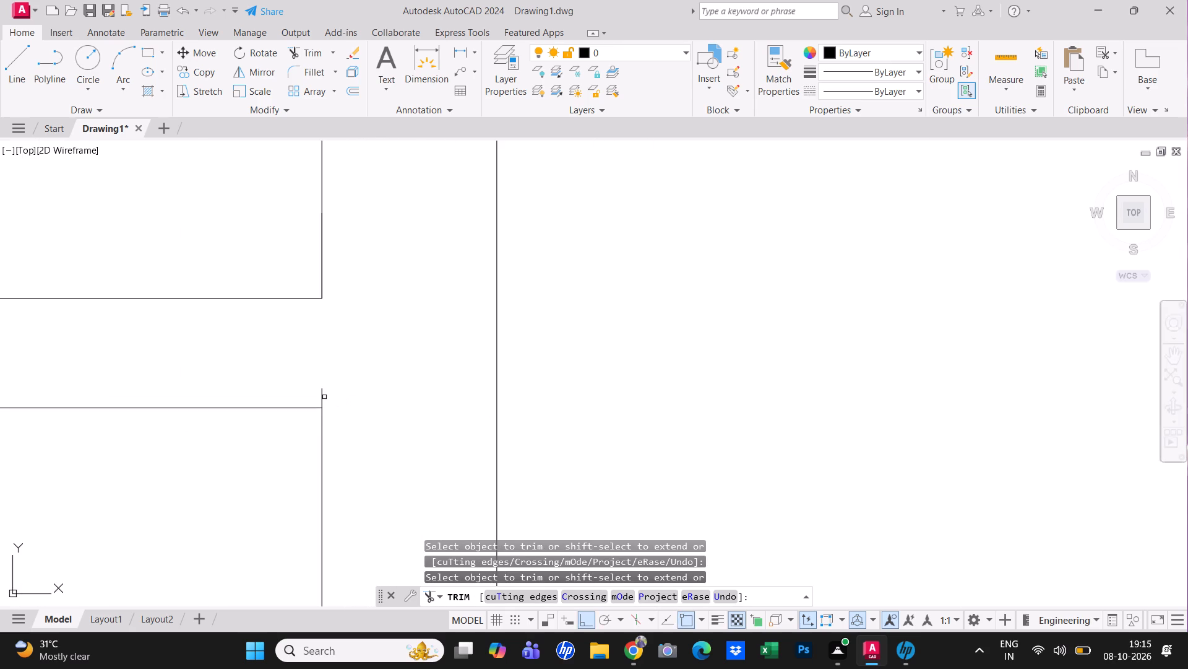
click(324, 397)
click(321, 391)
Trim the centre wall's west line and the overhanging north partition line where the west rooms' horizontal partition meets the centre wall.
scroll(324, 382, down, 4)
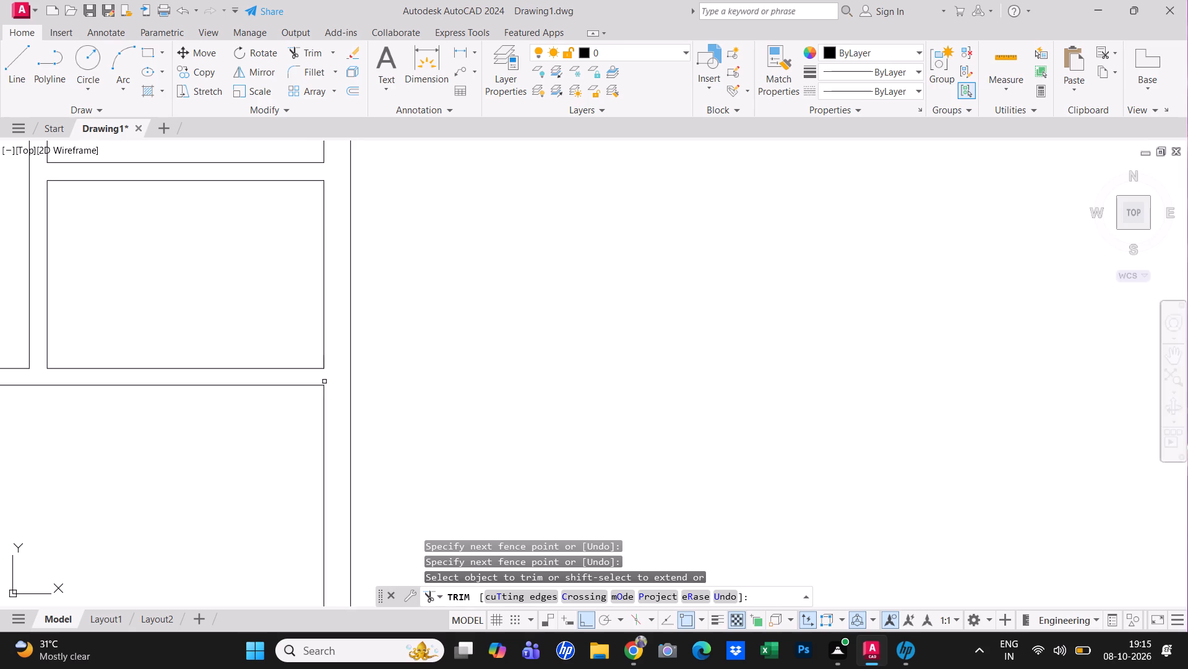
scroll(328, 382, down, 2)
middle_drag(197, 409, 262, 418)
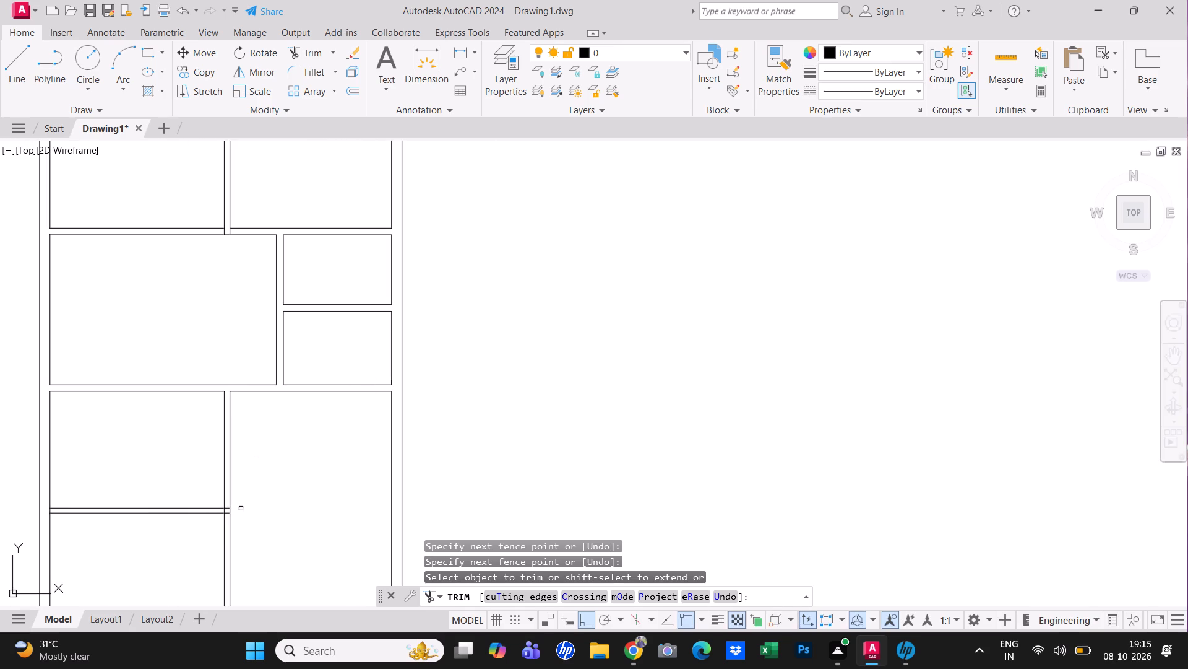
middle_drag(207, 518, 267, 515)
scroll(273, 518, up, 3)
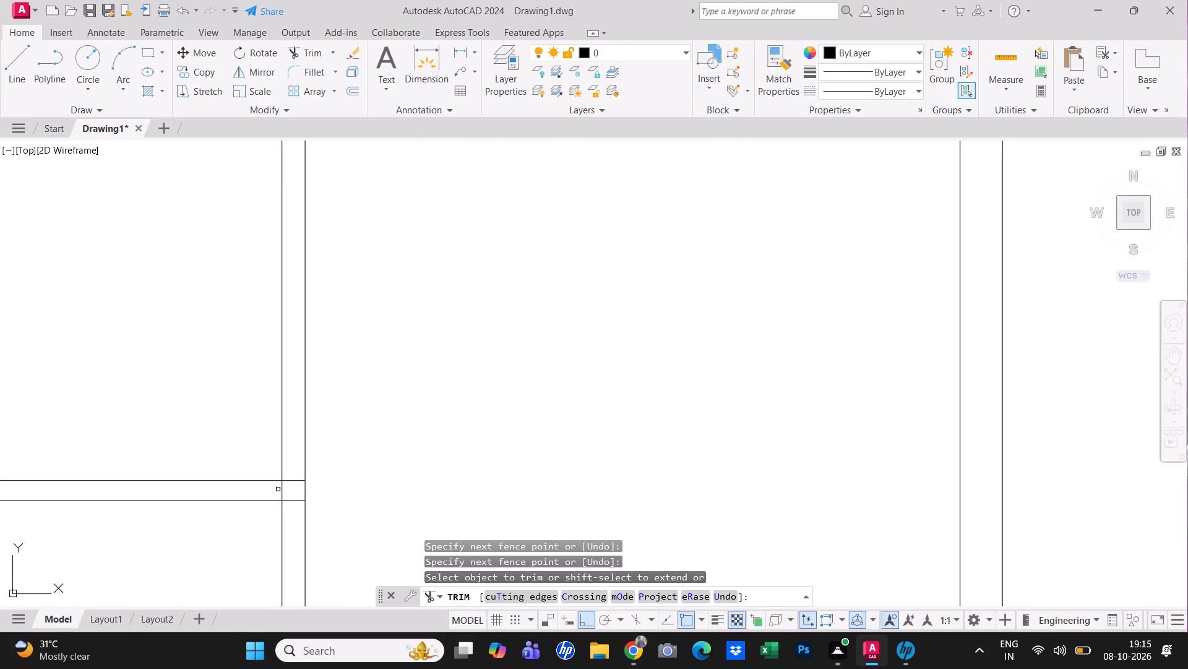
click(279, 491)
click(289, 476)
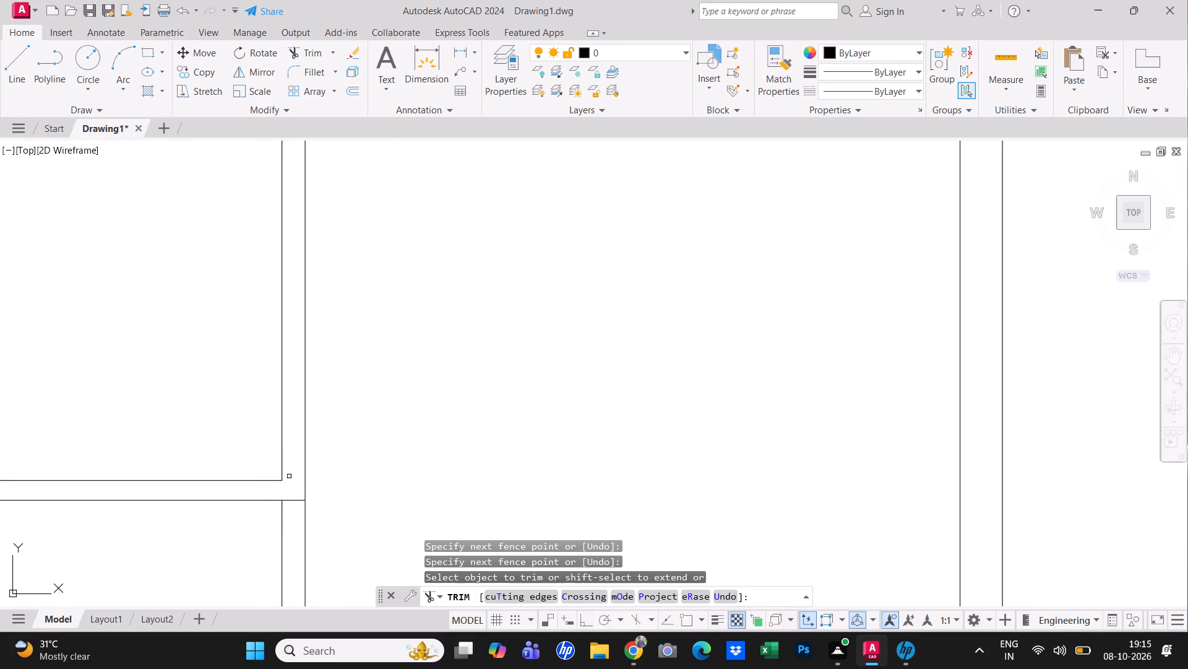
scroll(292, 488, down, 3)
scroll(81, 486, up, 3)
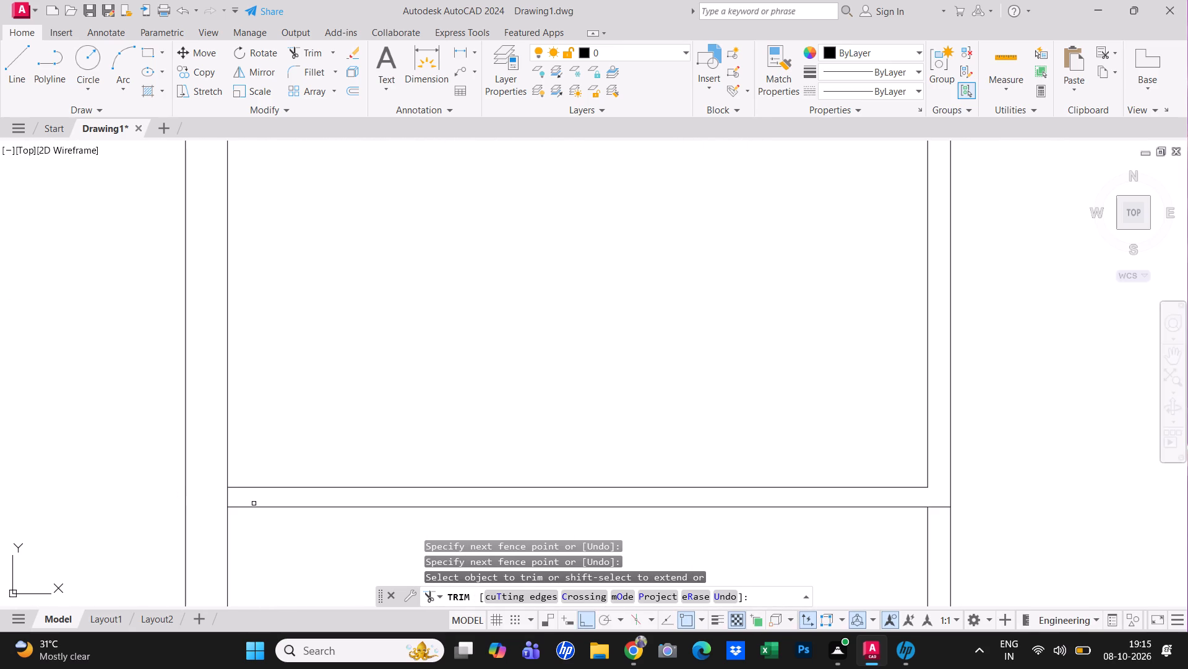
scroll(250, 504, down, 2)
key(Escape)
Measure the large east room and the space south of it with quick measure.
scroll(431, 505, down, 1)
middle_drag(431, 501, 350, 369)
middle_drag(452, 455, 418, 400)
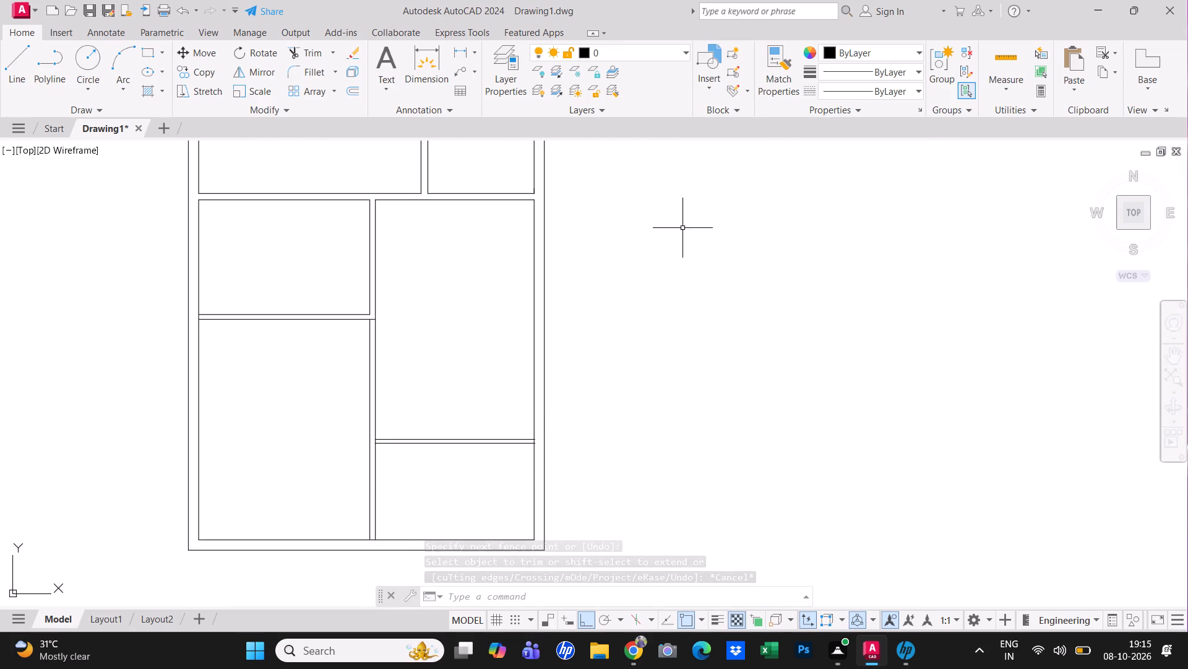
click(1007, 44)
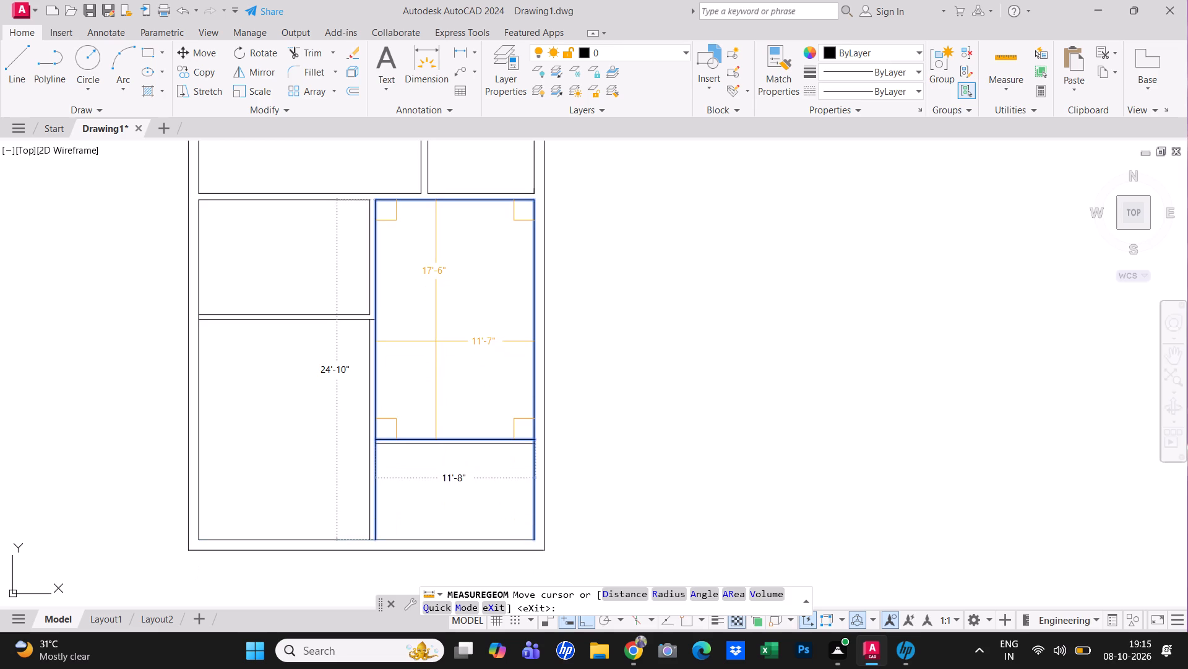
key(Escape)
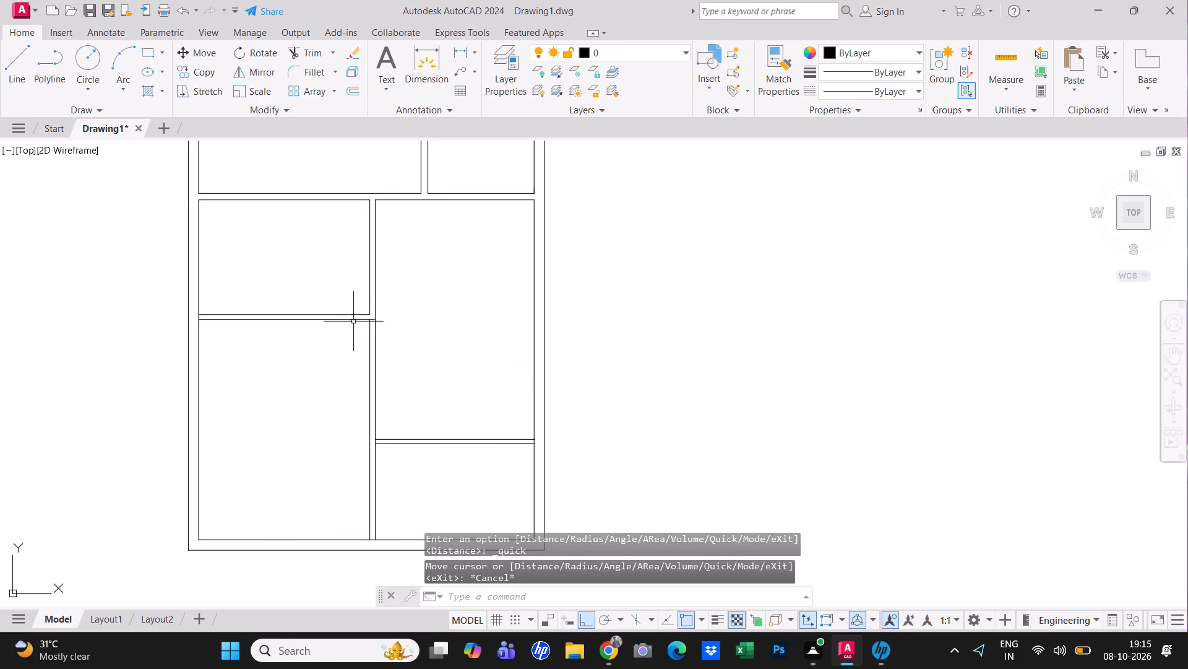
Delete the south line of the west rooms' horizontal partition and the south line of the partition below the large east room.
click(339, 321)
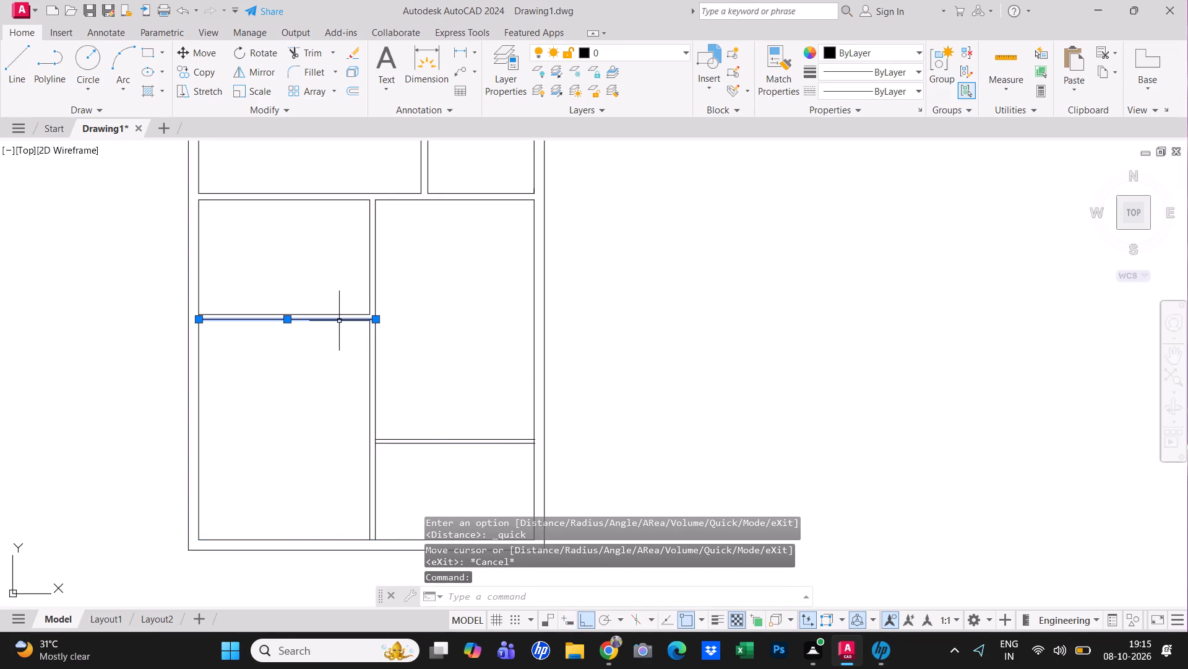
key(e)
key(space)
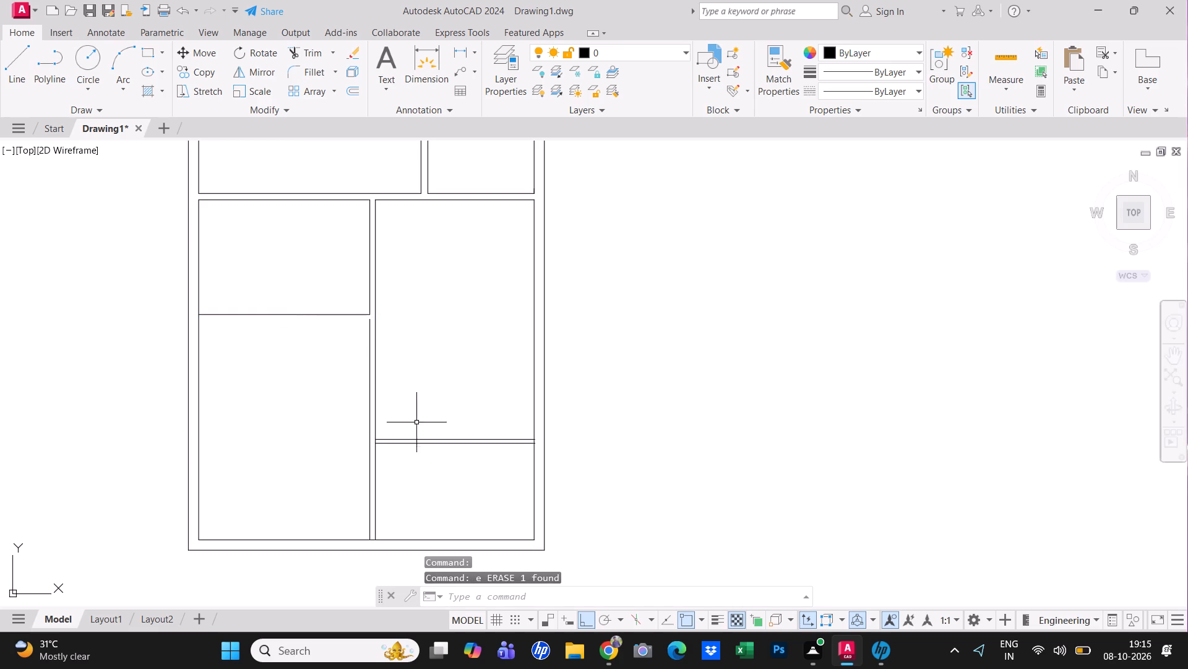
key(Escape)
click(424, 442)
key(e)
key(space)
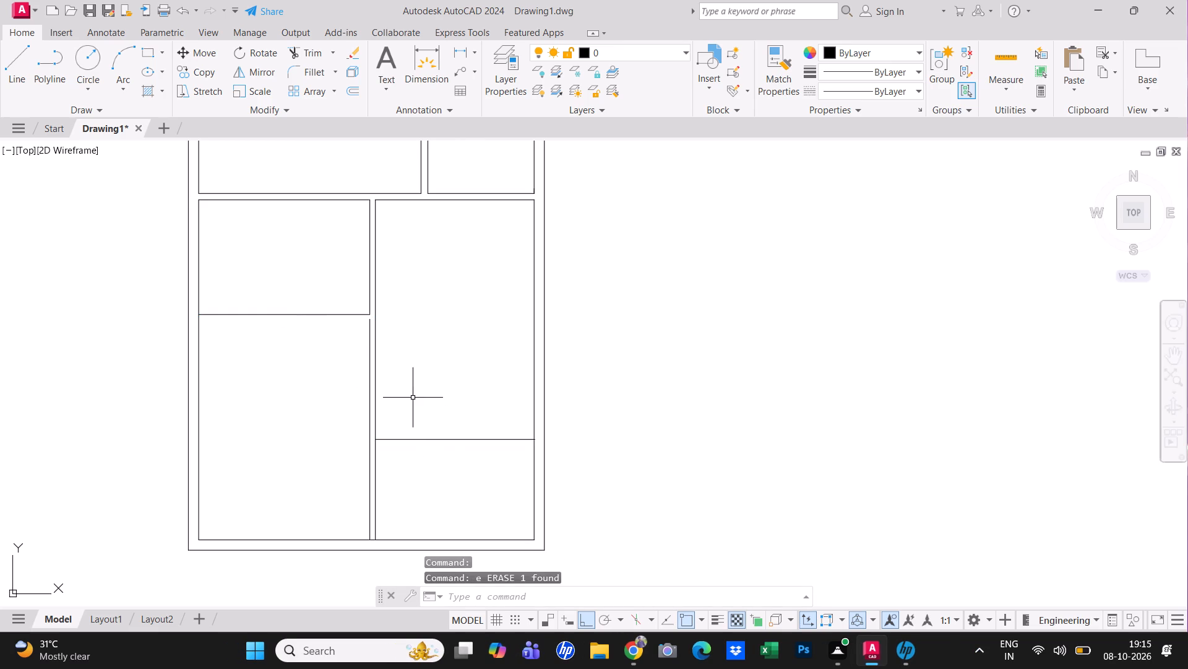
key(Escape)
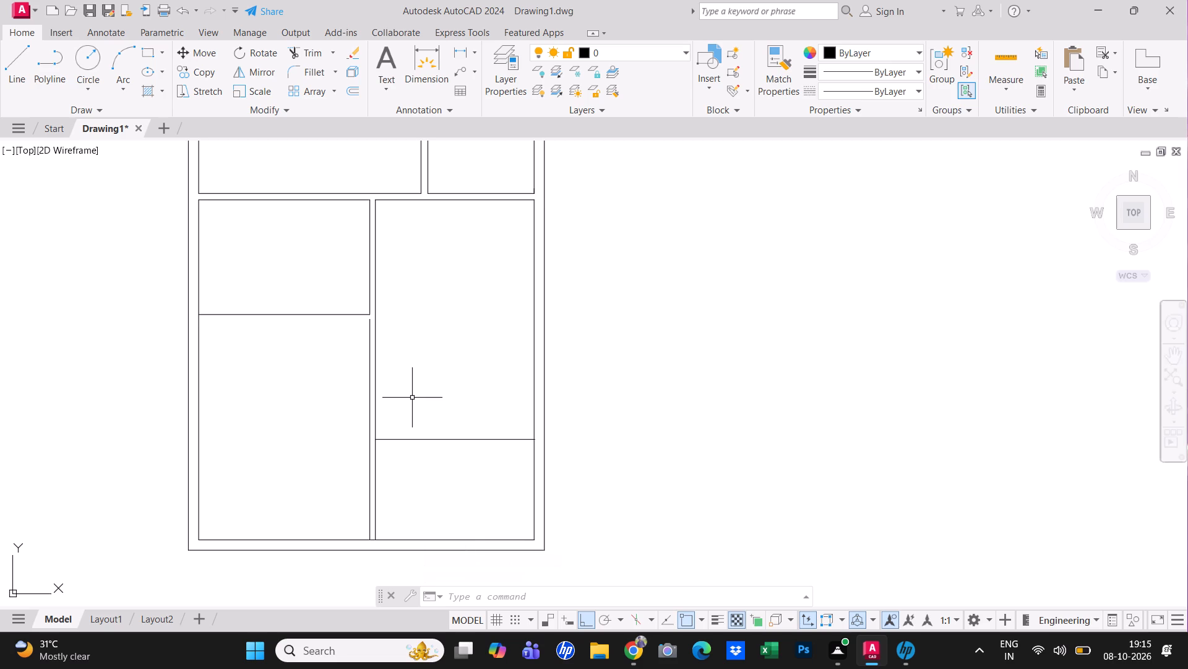
key(Escape)
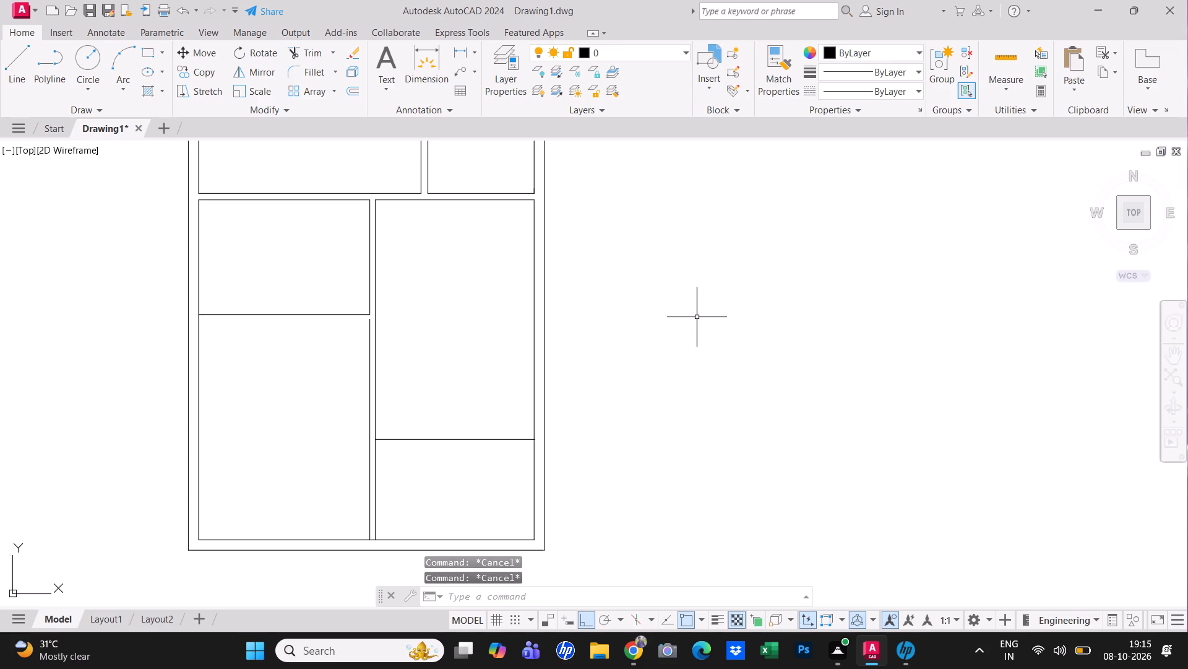
Offset the two remaining horizontal partition lines 9" south and the centre wall's west line beside the southwest room 9" west.
text(o)
key(space)
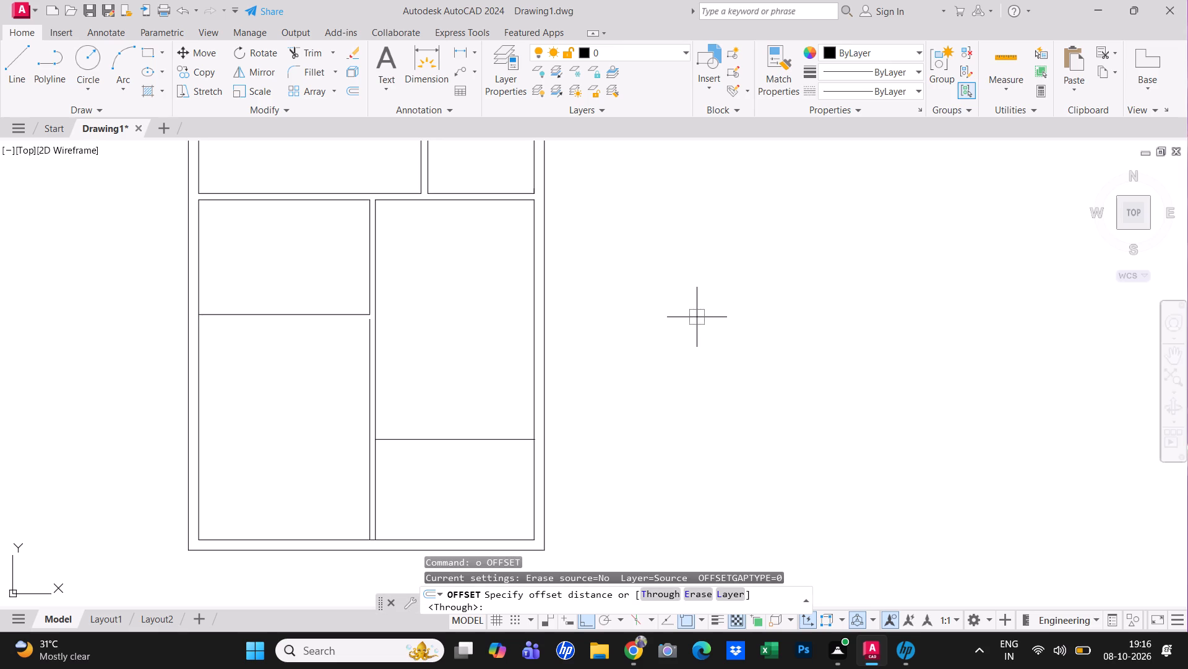
text(9")
key(Return)
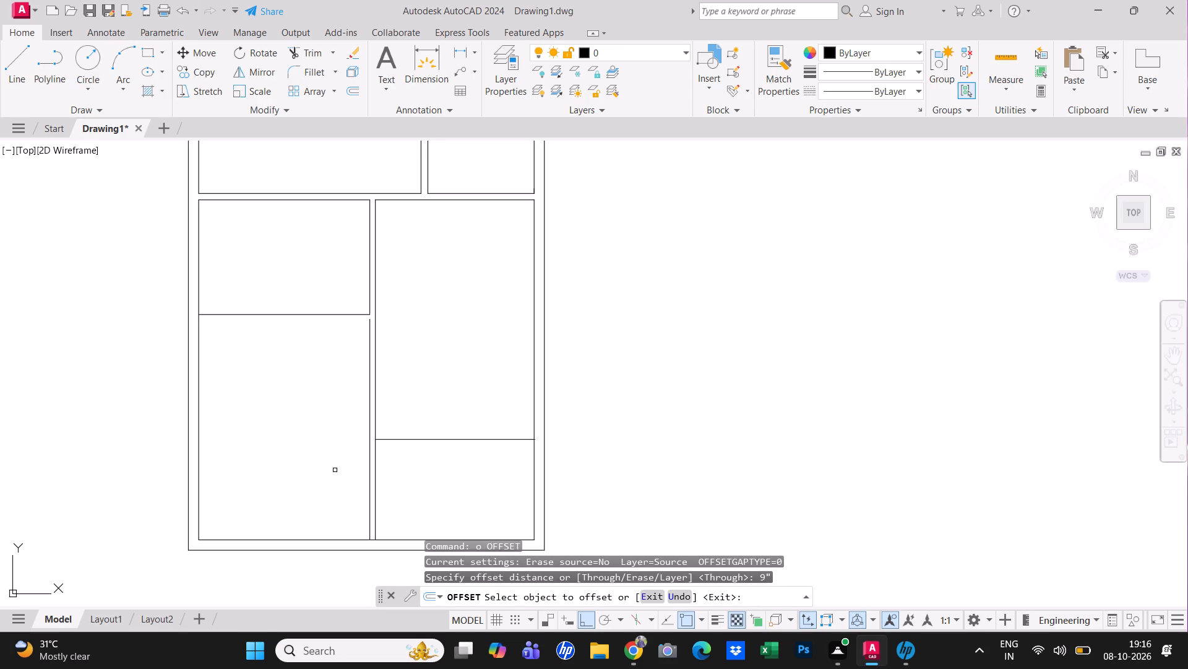
click(306, 316)
click(300, 339)
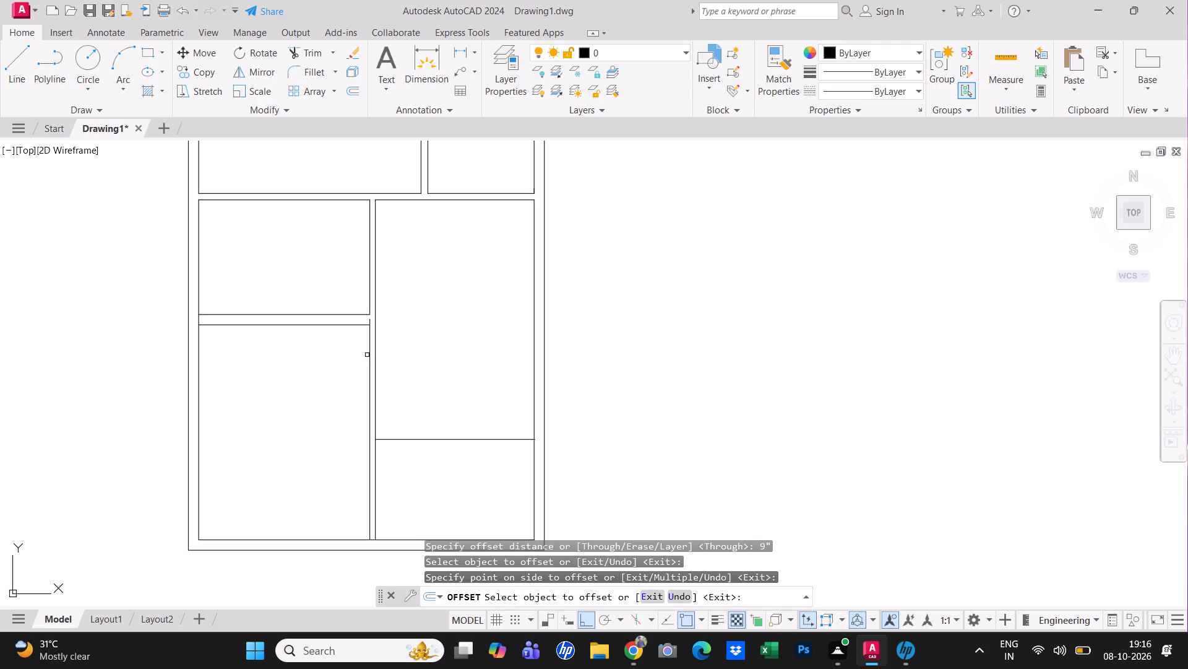
click(369, 354)
click(317, 355)
drag(404, 437, 403, 444)
click(393, 464)
key(Escape)
key(Escape)
Check the plan's wall spacing around the west rooms' new horizontal partition with quick measure.
click(1004, 53)
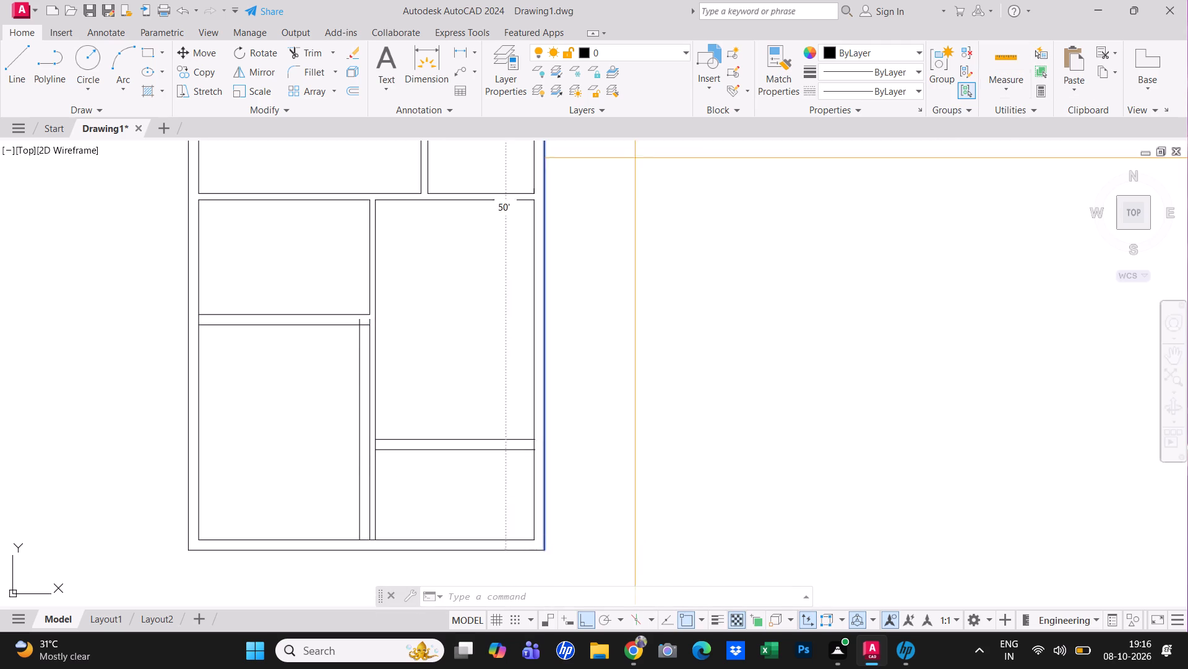
scroll(258, 319, up, 1)
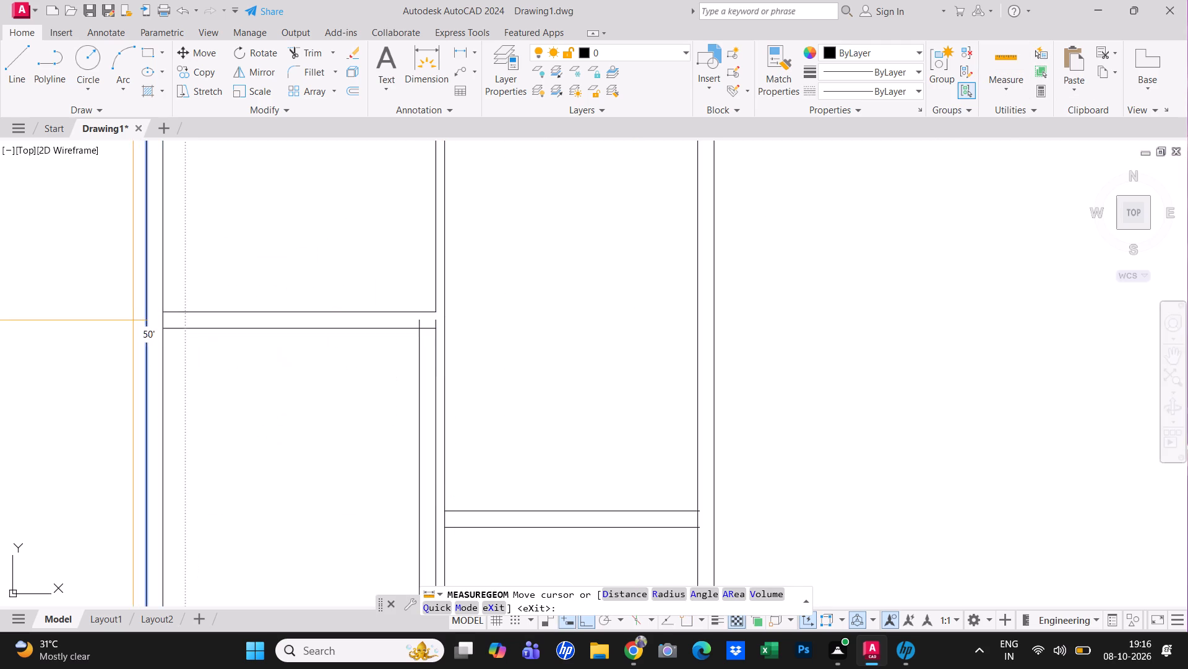
key(Escape)
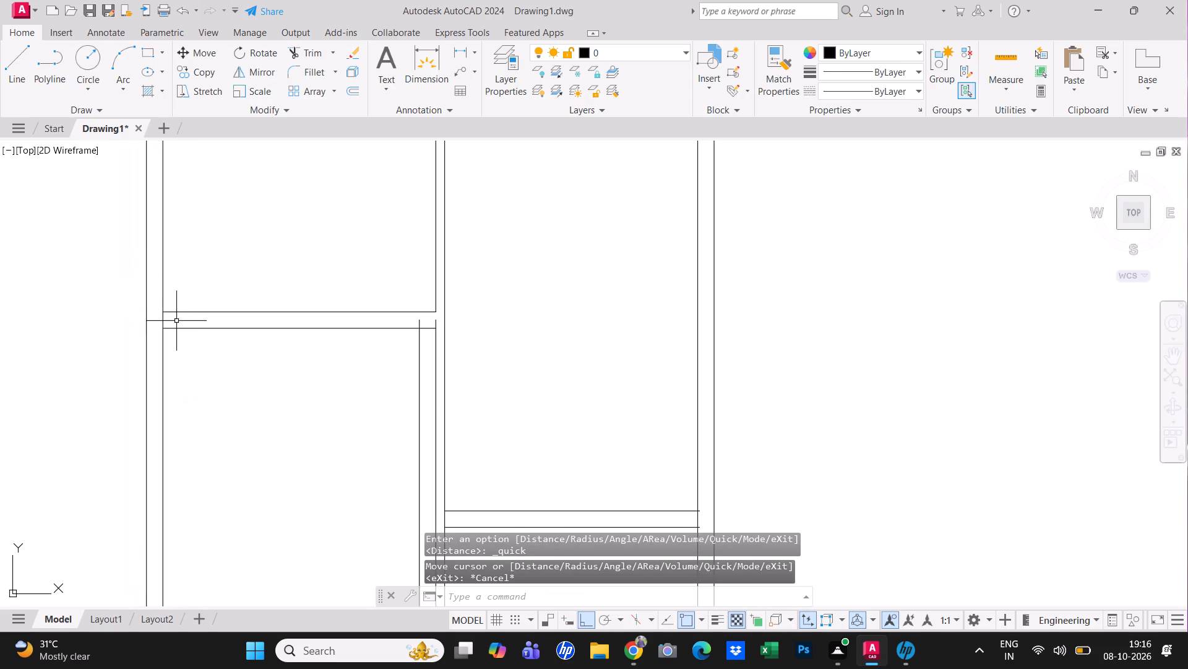
key(Escape)
key(Escape)
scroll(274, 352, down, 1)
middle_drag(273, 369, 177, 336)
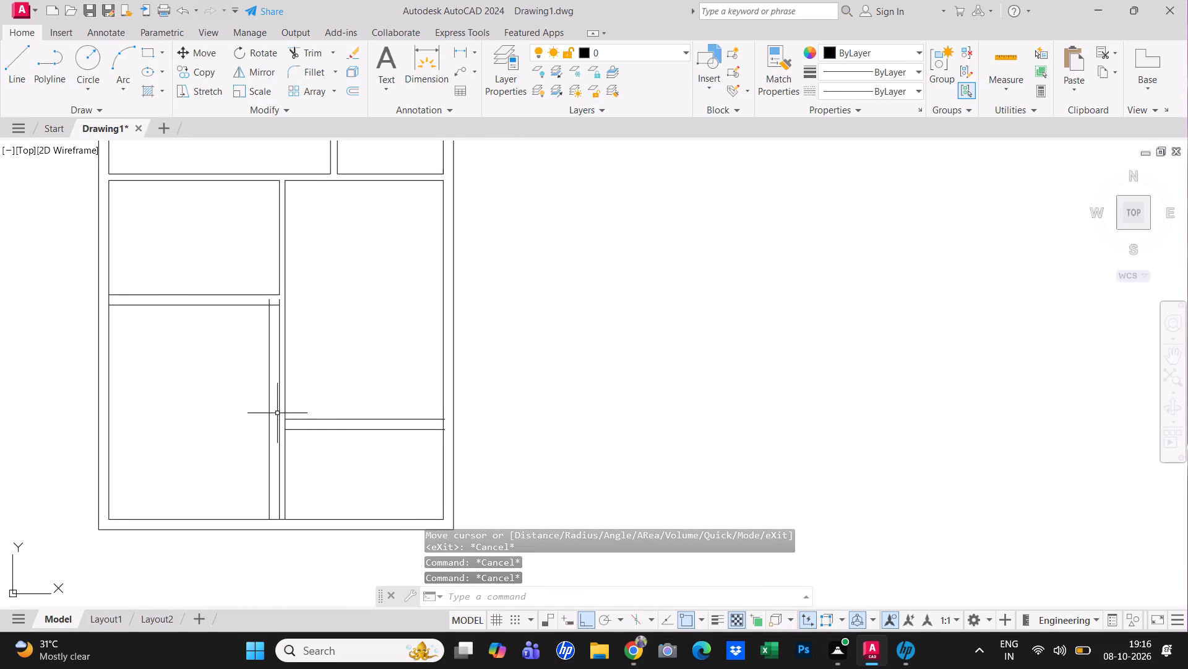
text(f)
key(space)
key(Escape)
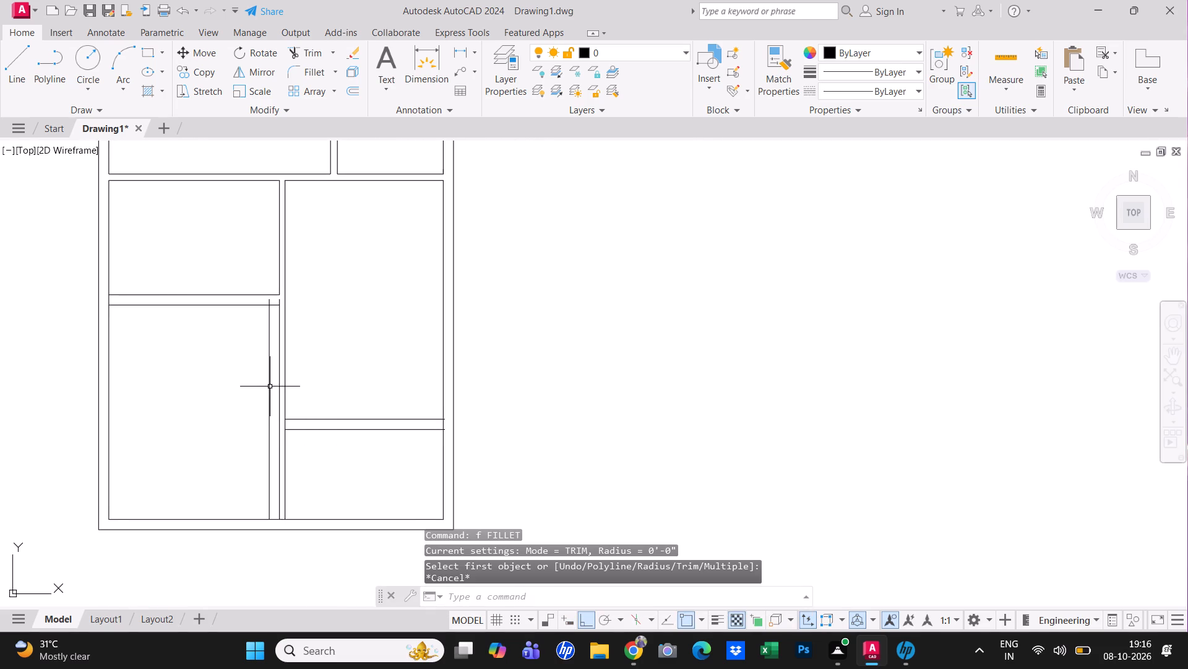
Trim the west outer wall's inner line and the centre wall line stubs between the two lines of the west rooms' horizontal partition.
key(t)
key(r)
key(space)
scroll(82, 287, up, 1)
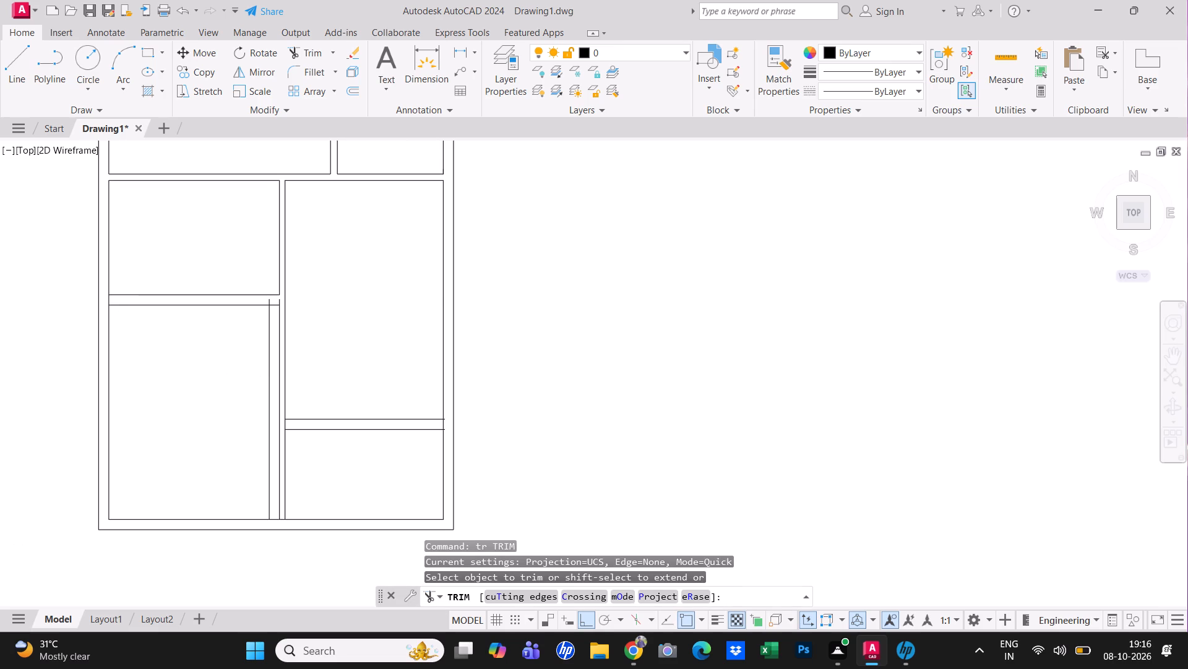
click(118, 308)
click(132, 307)
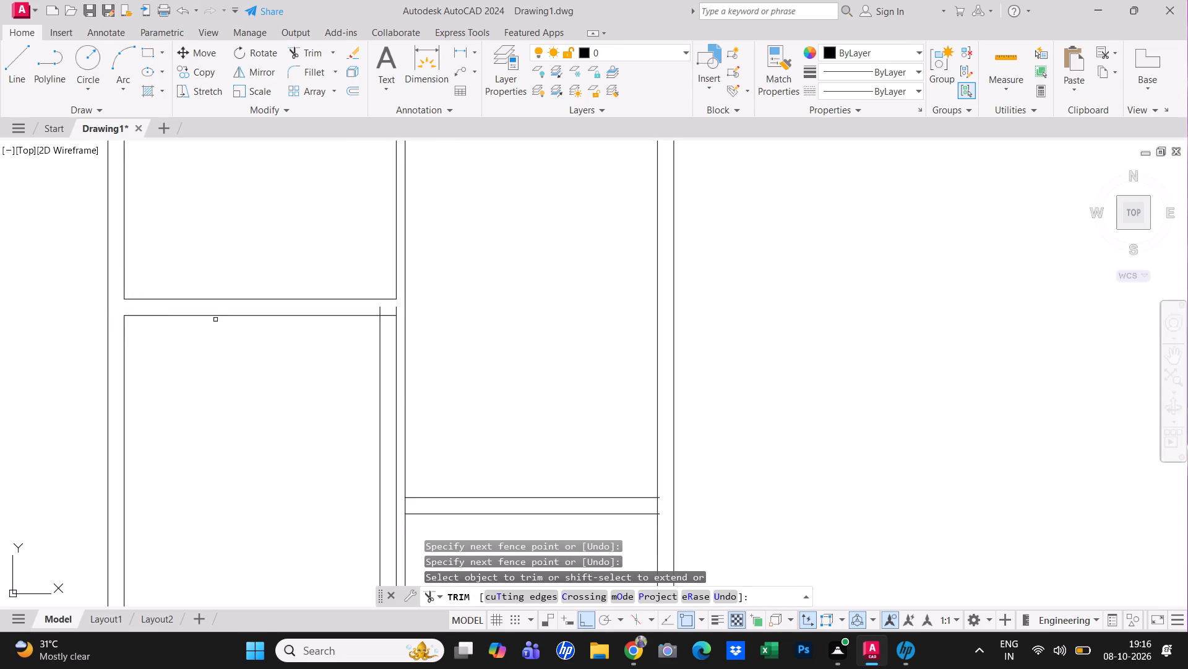
click(381, 310)
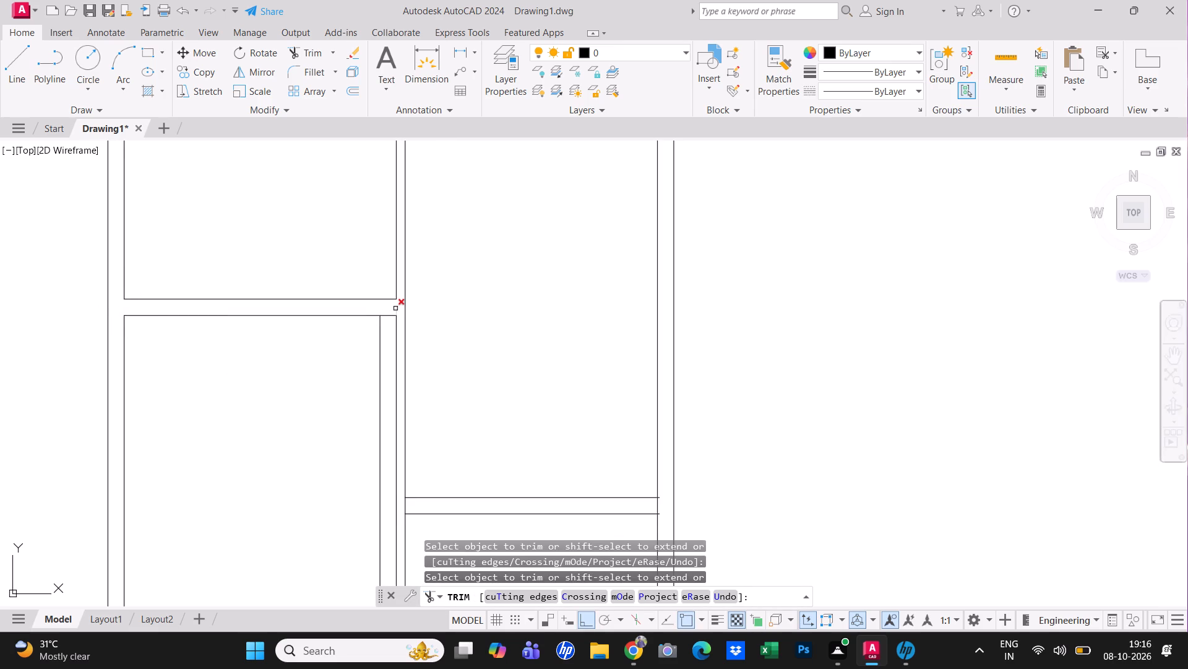
click(395, 308)
key(Escape)
key(Escape)
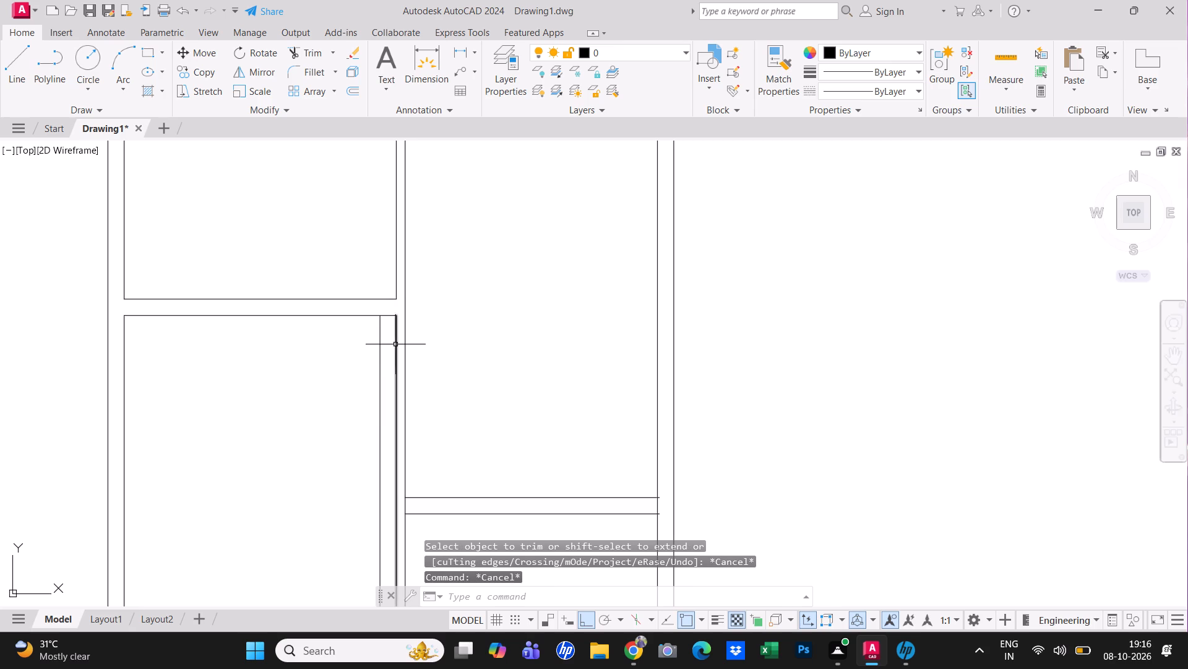
Delete both vertical lines along the east side of the southwest room, keeping the large east room's west wall line.
click(398, 343)
click(379, 344)
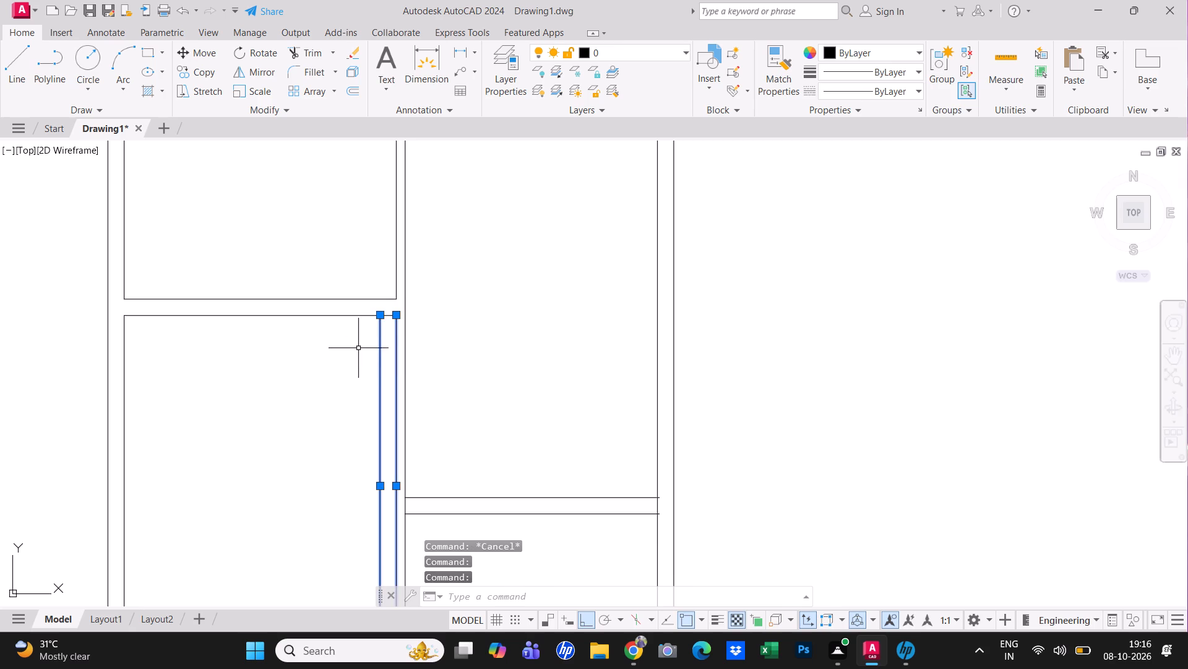
key(Delete)
key(Escape)
middle_drag(342, 436, 239, 344)
key(Escape)
key(Escape)
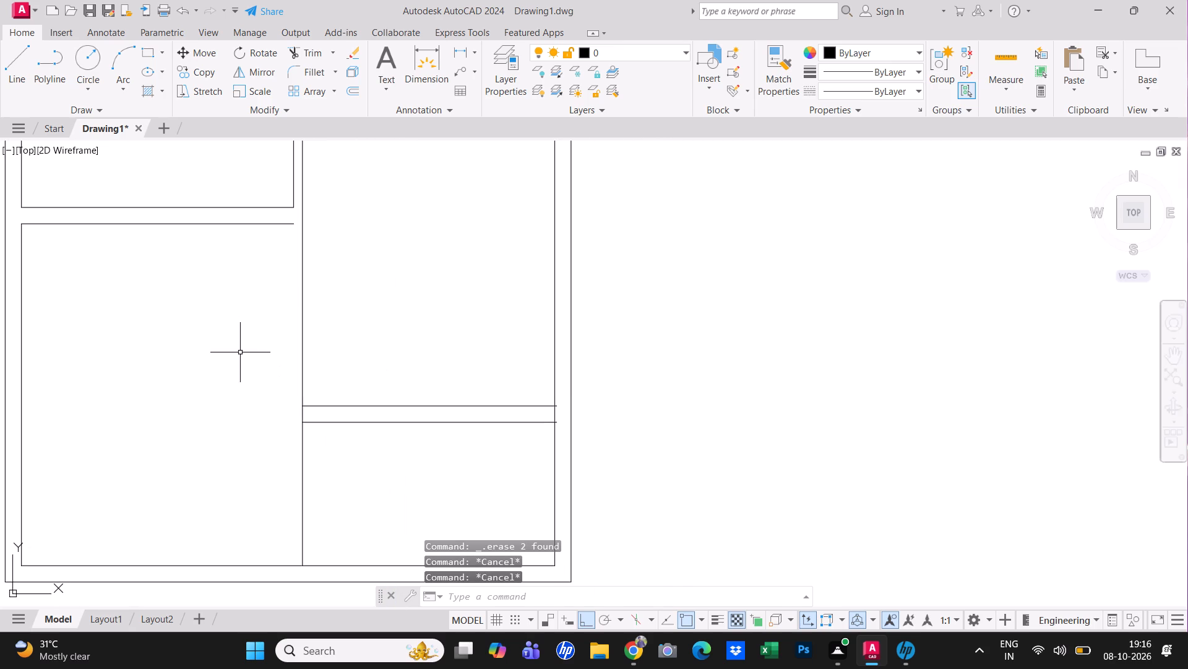
Measure the centre wall's thickness between the west room and the large east room with quick measure.
scroll(250, 359, down, 3)
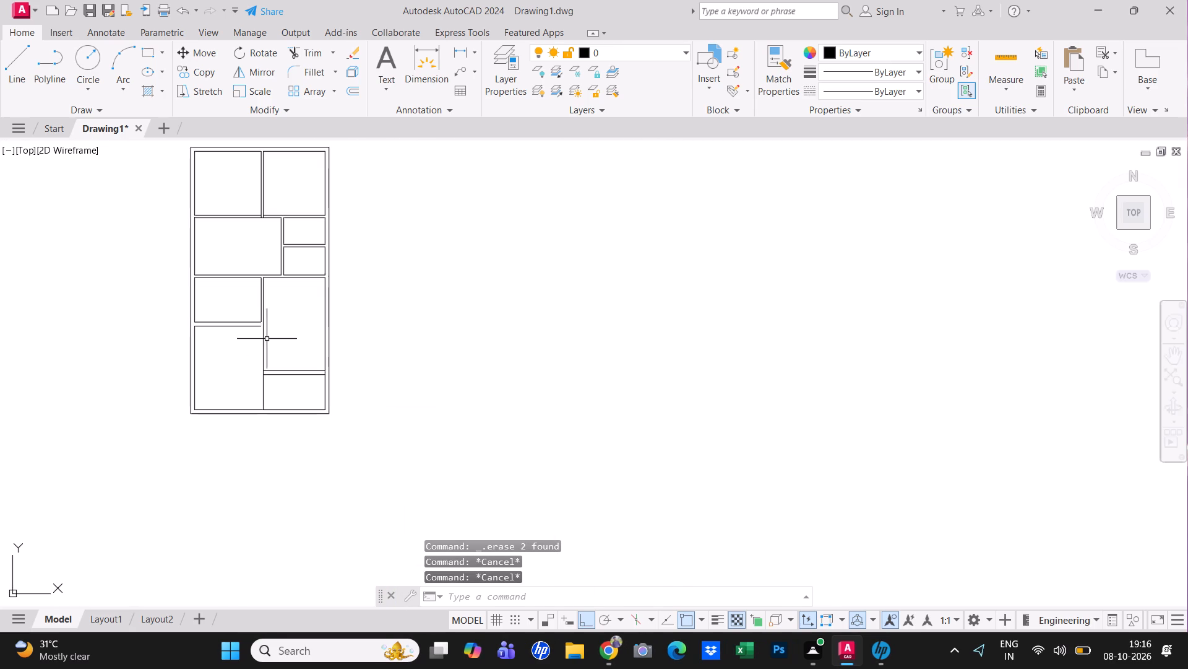
scroll(279, 299, up, 1)
key(Escape)
scroll(261, 299, up, 1)
key(Escape)
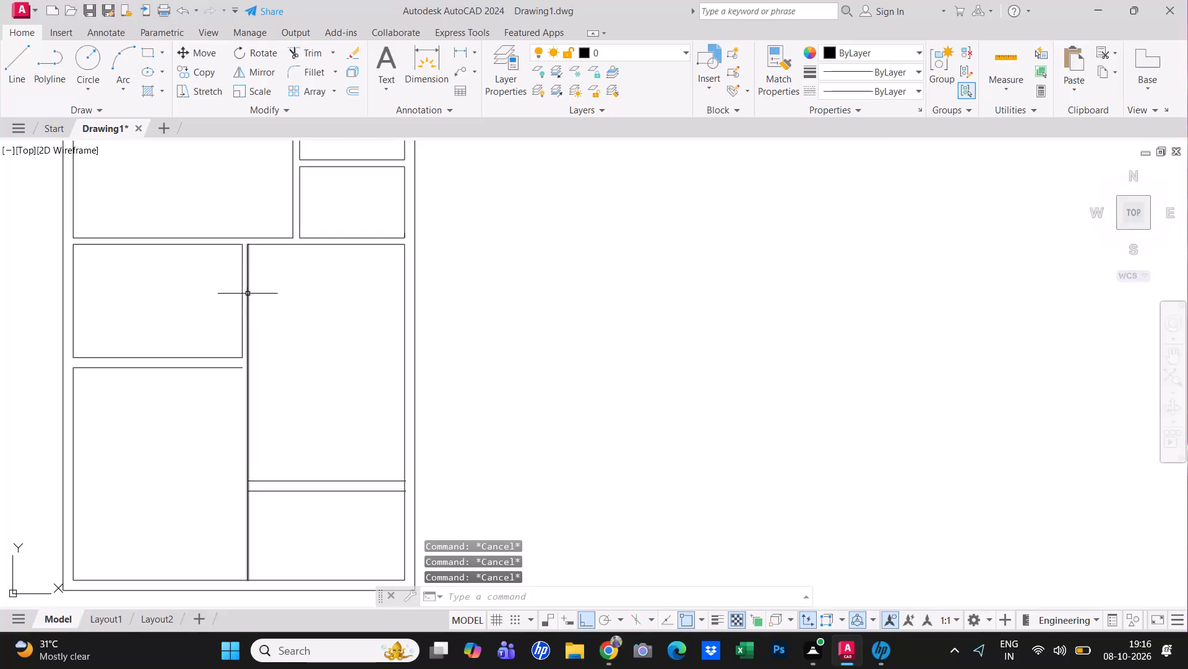
scroll(247, 293, up, 3)
key(Escape)
click(993, 53)
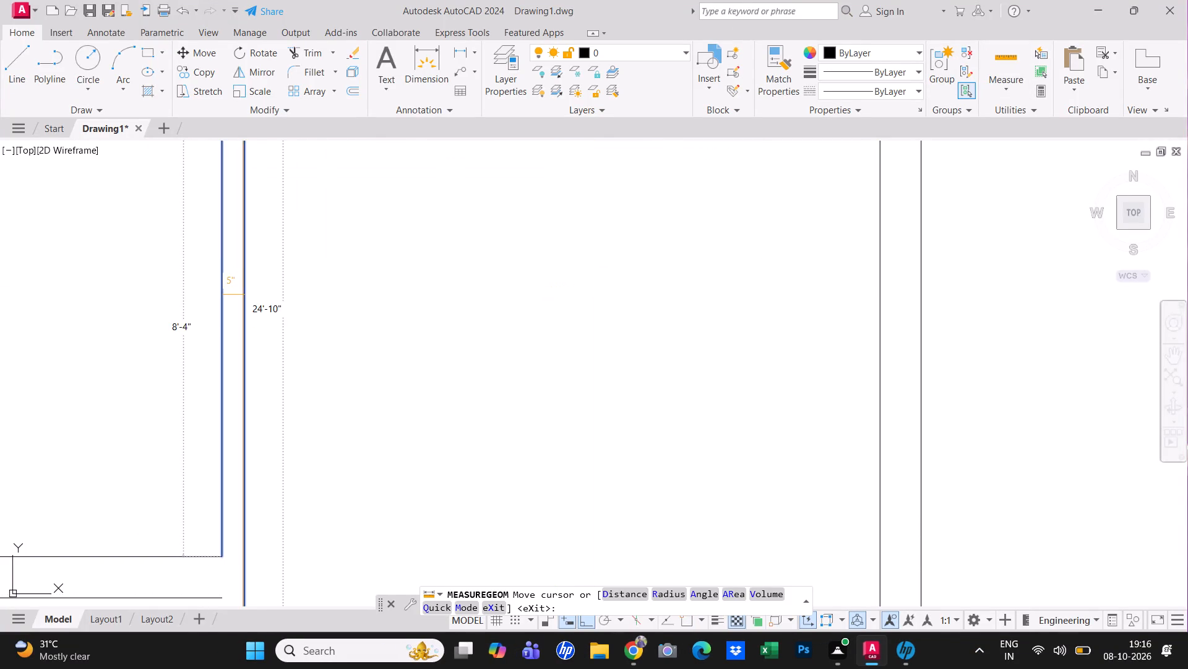
key(Escape)
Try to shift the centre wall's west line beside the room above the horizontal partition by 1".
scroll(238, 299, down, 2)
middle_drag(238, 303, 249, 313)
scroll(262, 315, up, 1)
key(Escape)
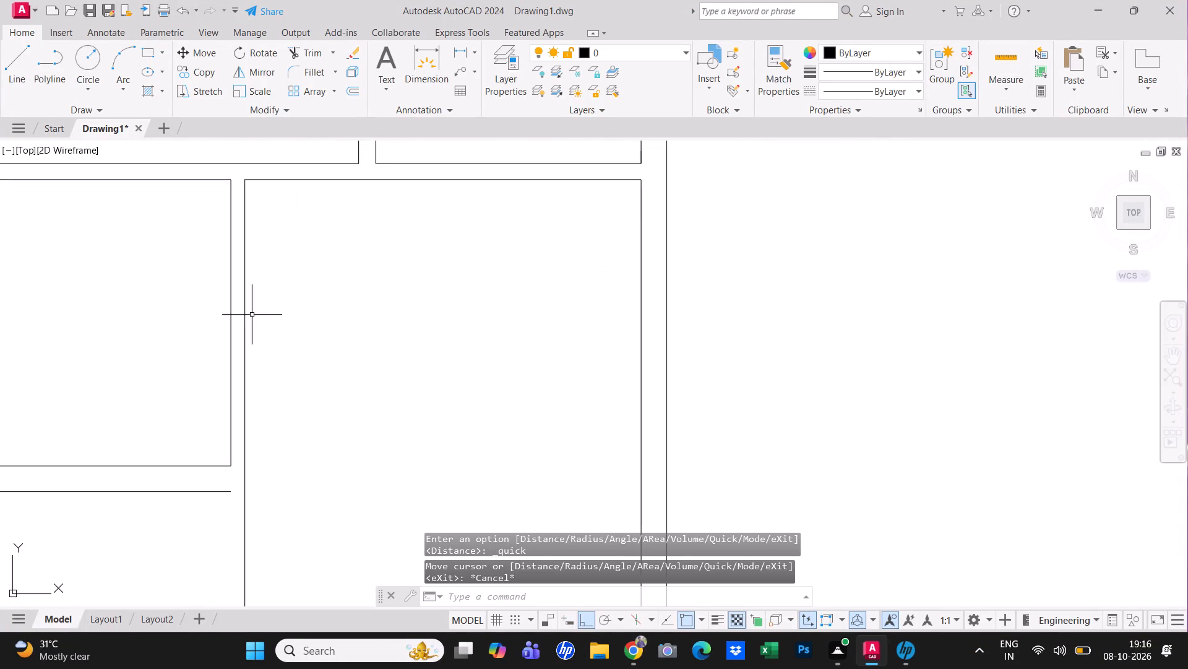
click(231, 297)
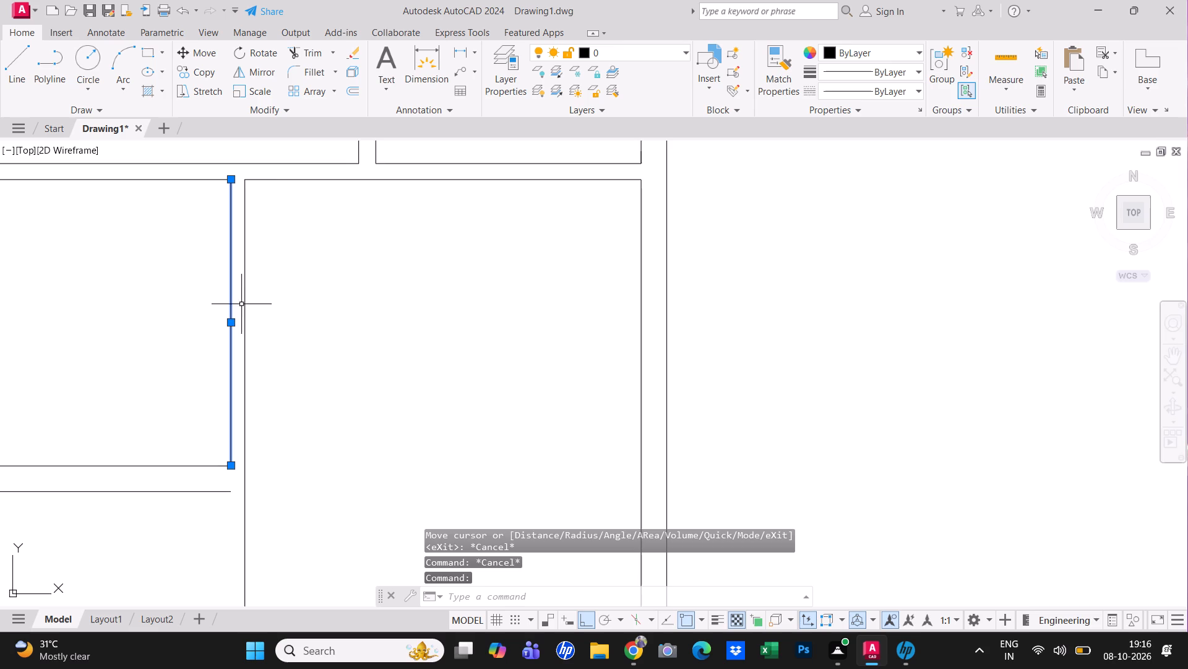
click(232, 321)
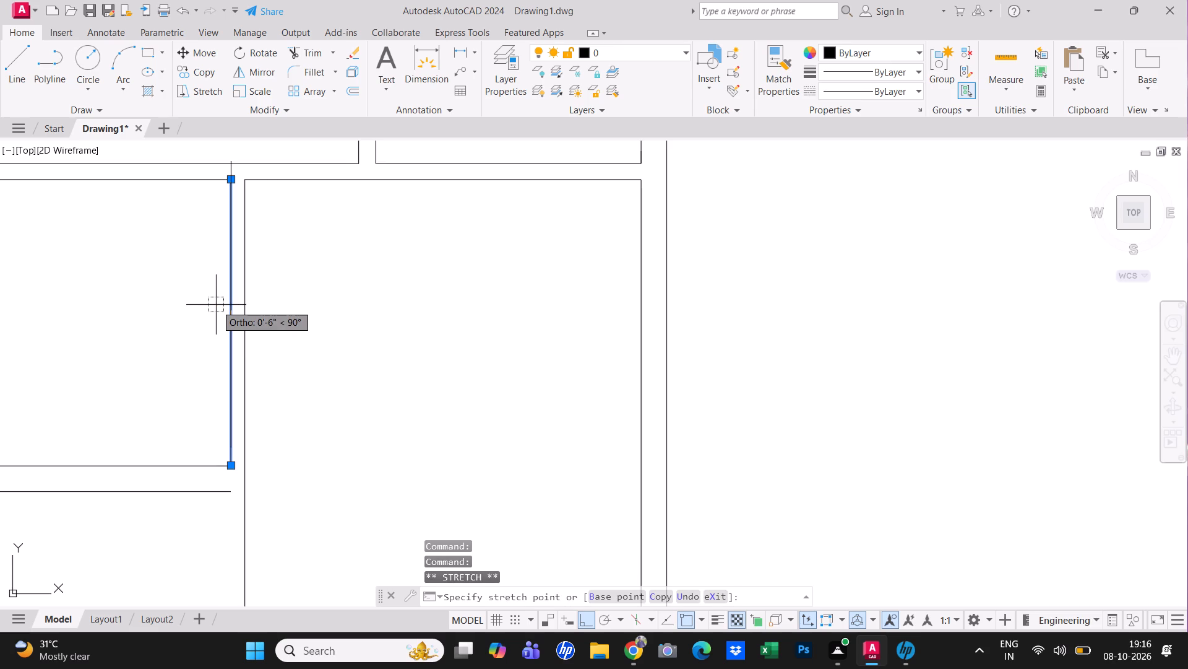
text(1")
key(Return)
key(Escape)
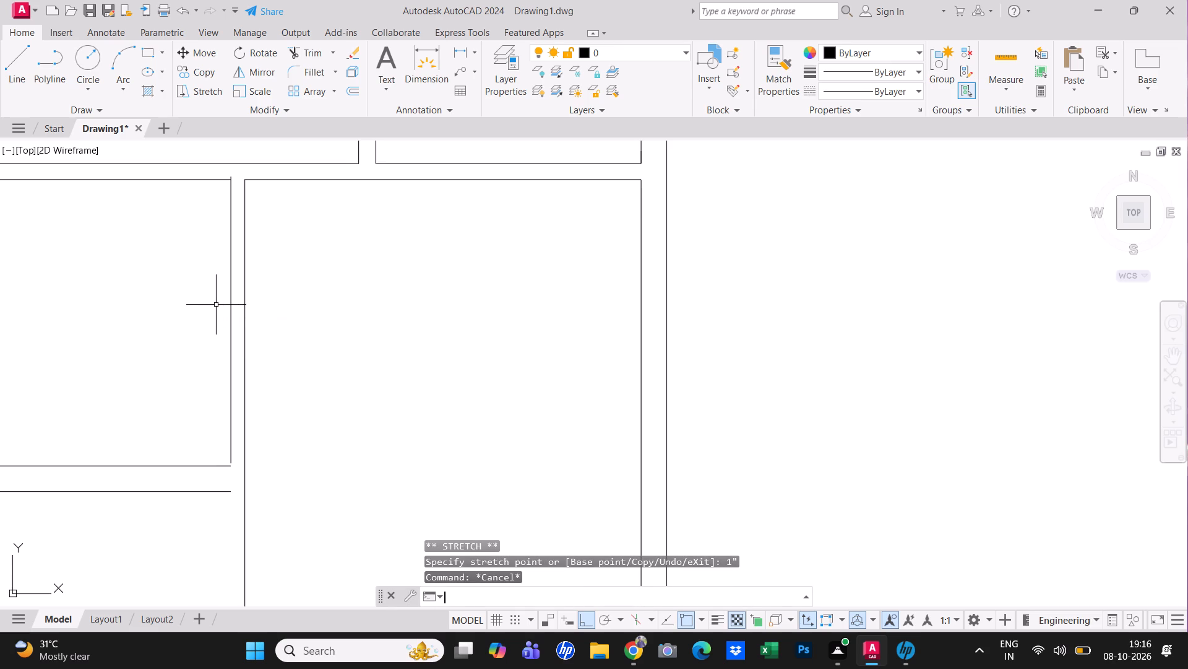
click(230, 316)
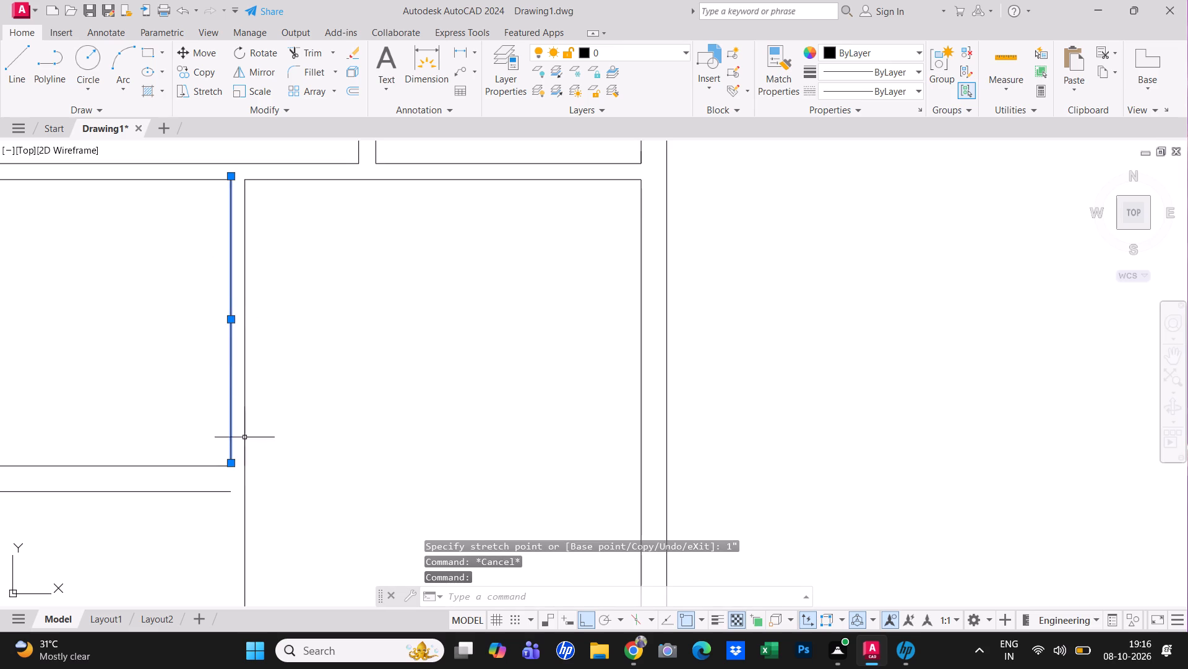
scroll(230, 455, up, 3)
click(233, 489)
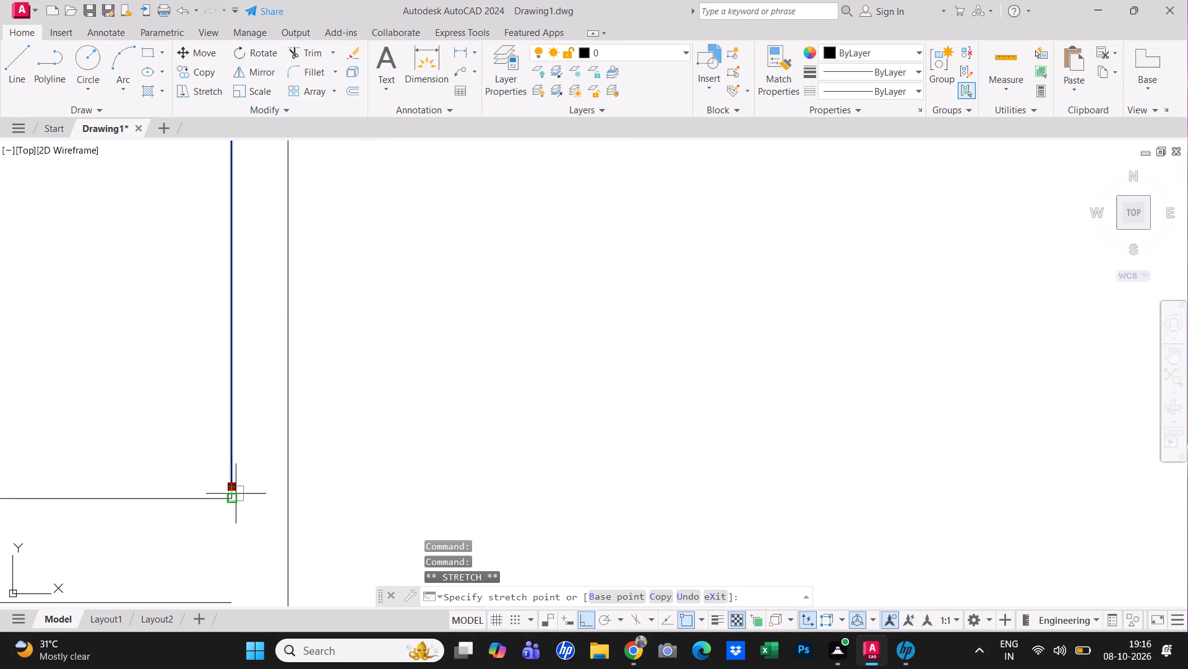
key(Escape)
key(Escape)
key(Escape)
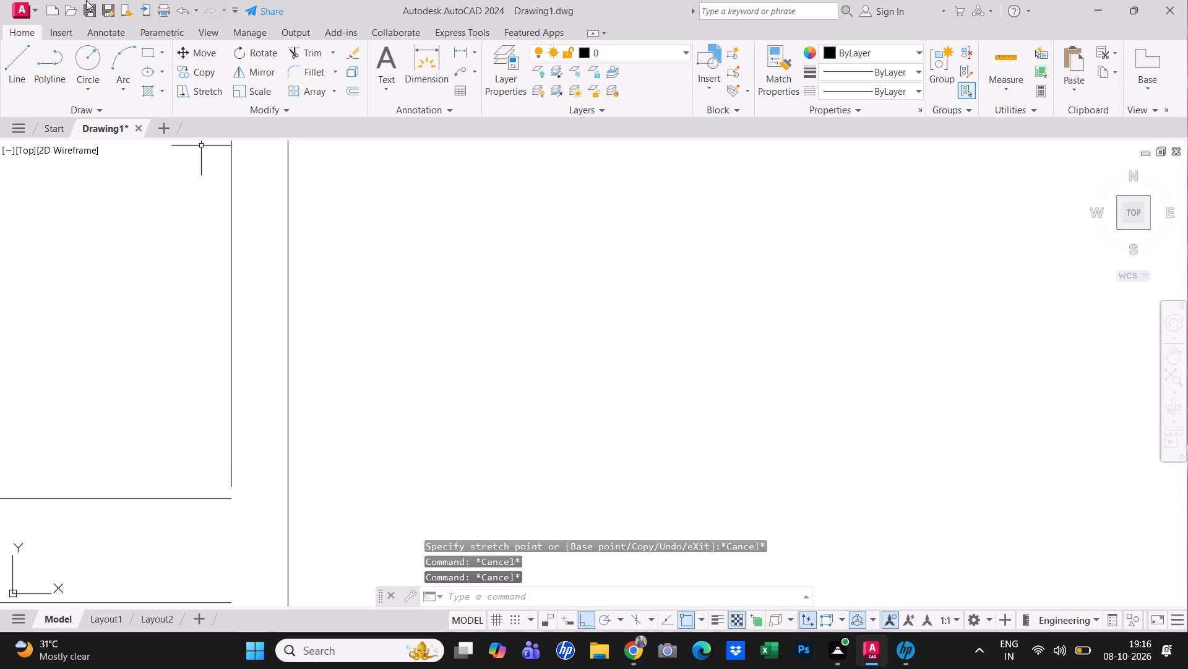
Fillet the southeast and northeast corners of the west room above the horizontal partition with zero radius.
click(305, 74)
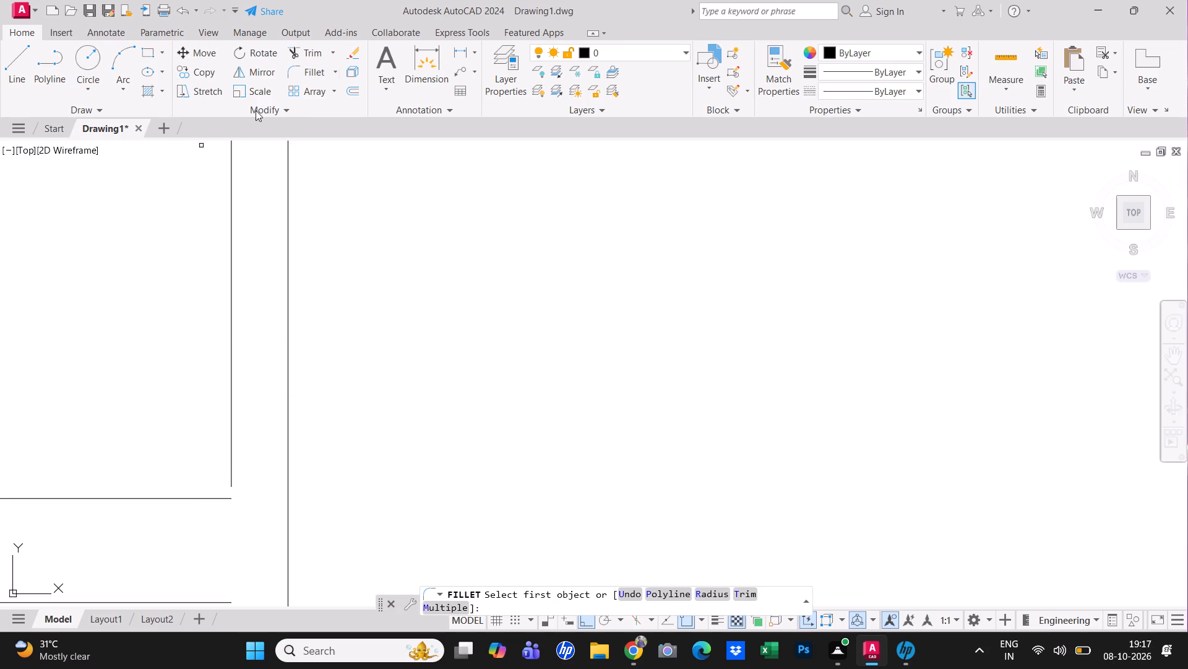
click(230, 243)
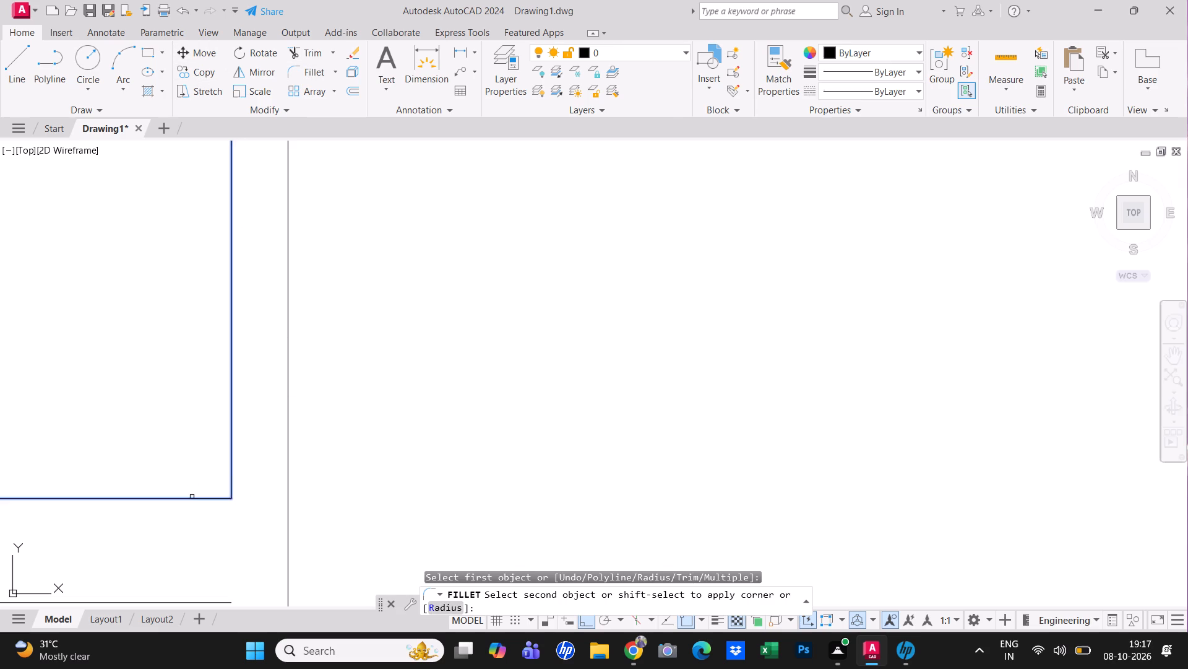
click(192, 496)
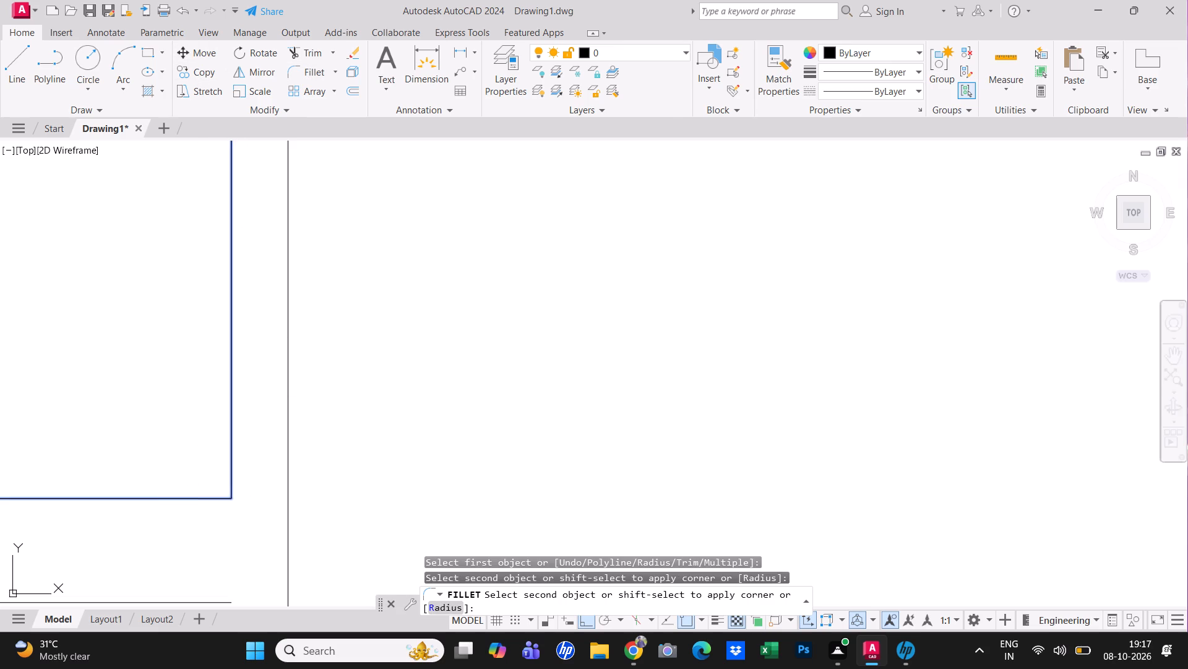
click(192, 498)
right_click(189, 458)
click(287, 175)
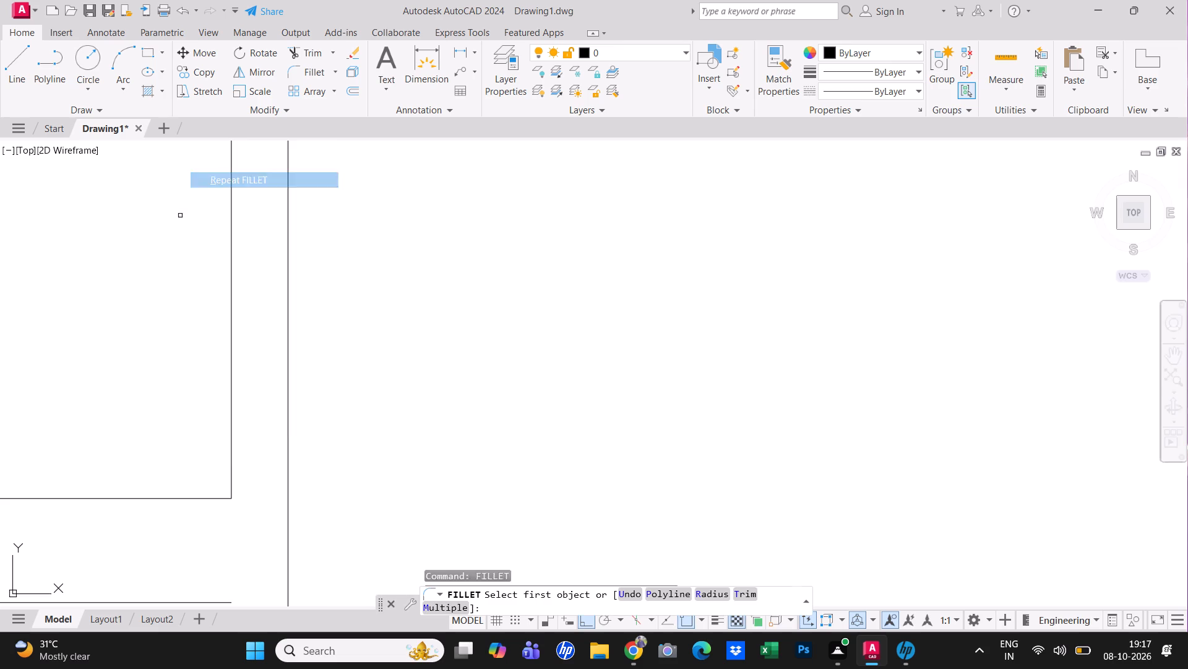
scroll(180, 216, down, 2)
middle_drag(180, 296, 198, 470)
middle_drag(188, 269, 183, 386)
scroll(183, 385, down, 1)
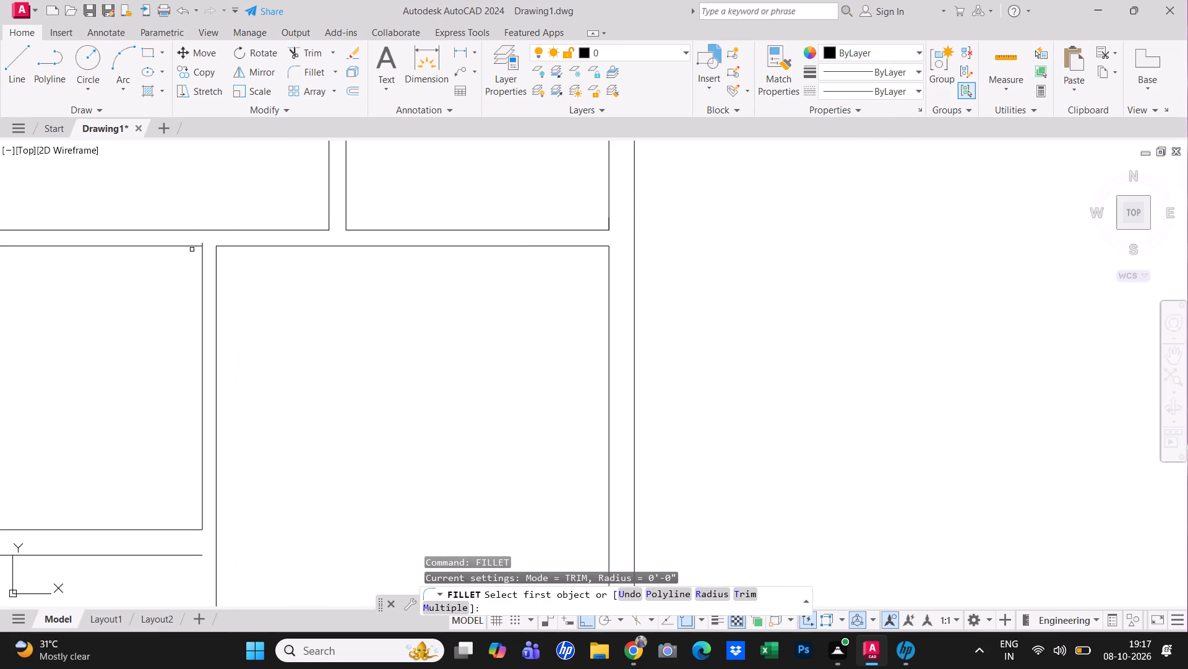
click(181, 244)
click(202, 261)
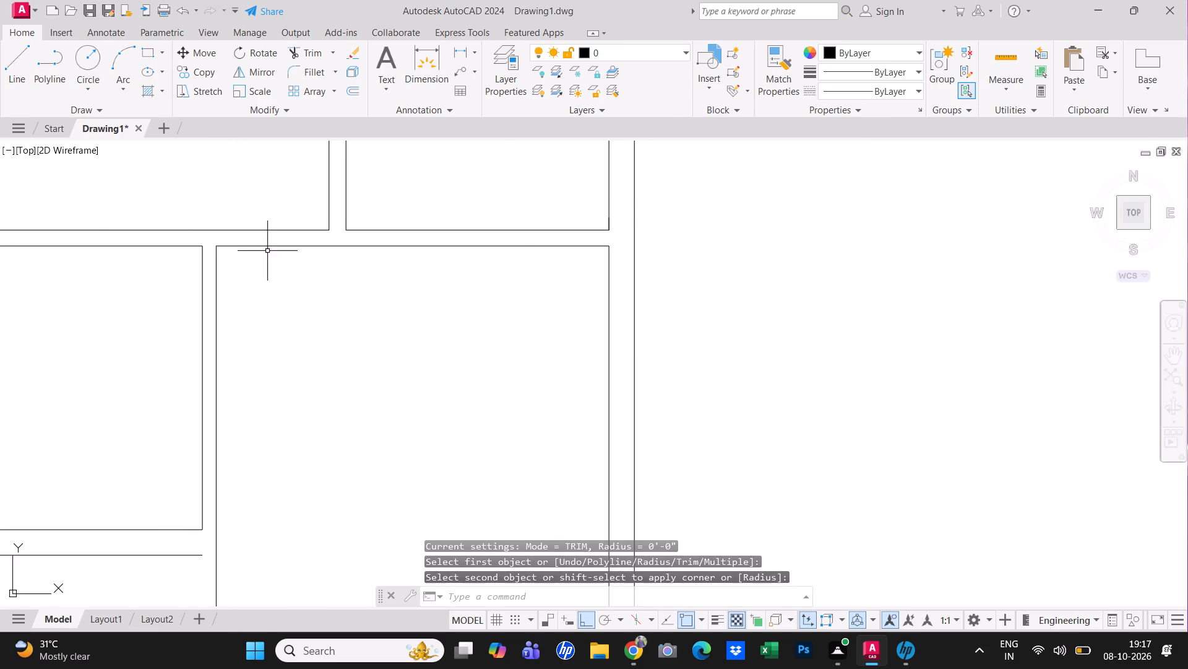
key(Escape)
Offset the large east room's west wall line 9" to the west.
middle_drag(271, 272, 219, 133)
key(Escape)
key(Escape)
middle_drag(223, 325, 210, 307)
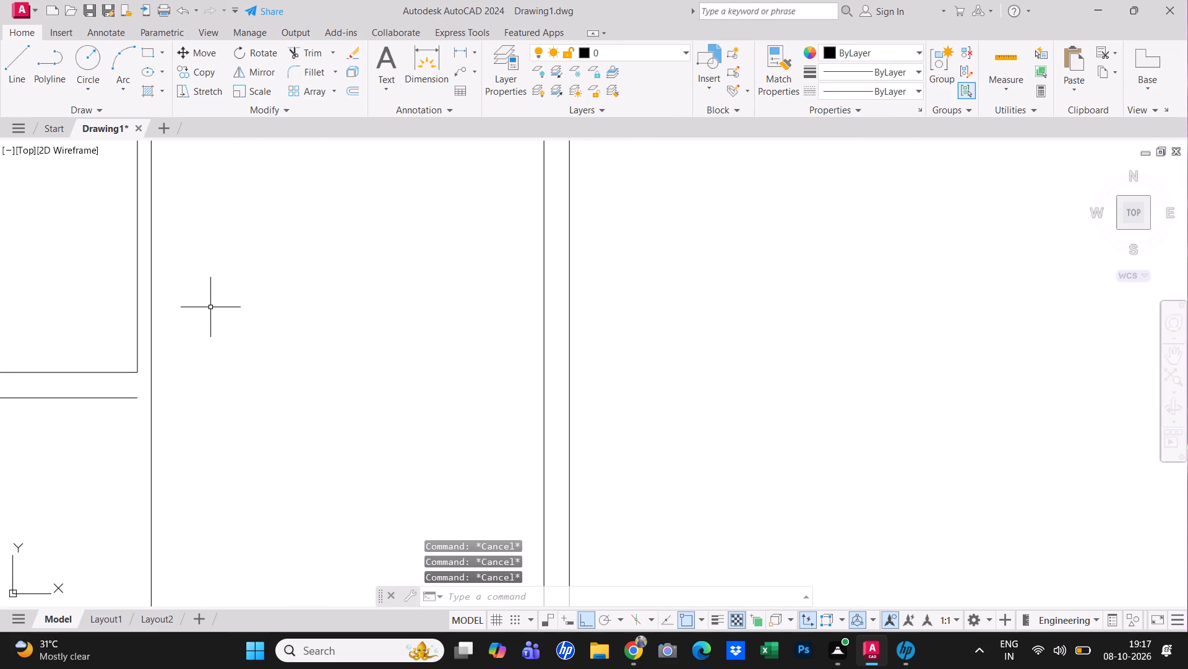
text(o)
key(space)
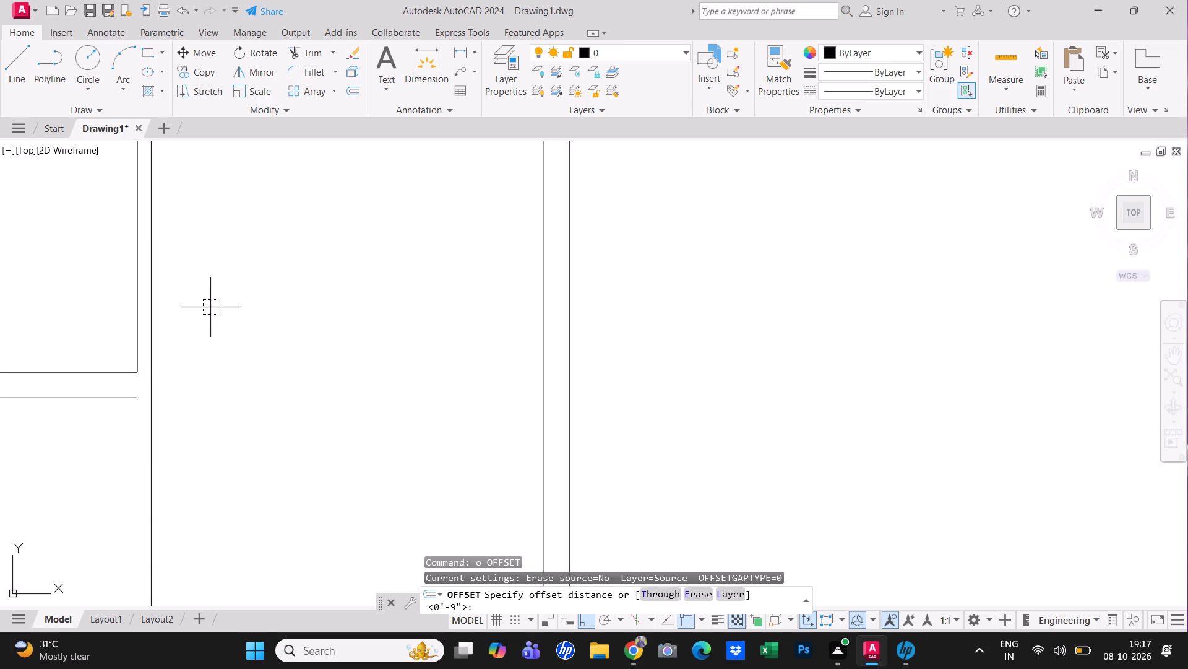
key(9)
key(shift+quotedbl)
key(Return)
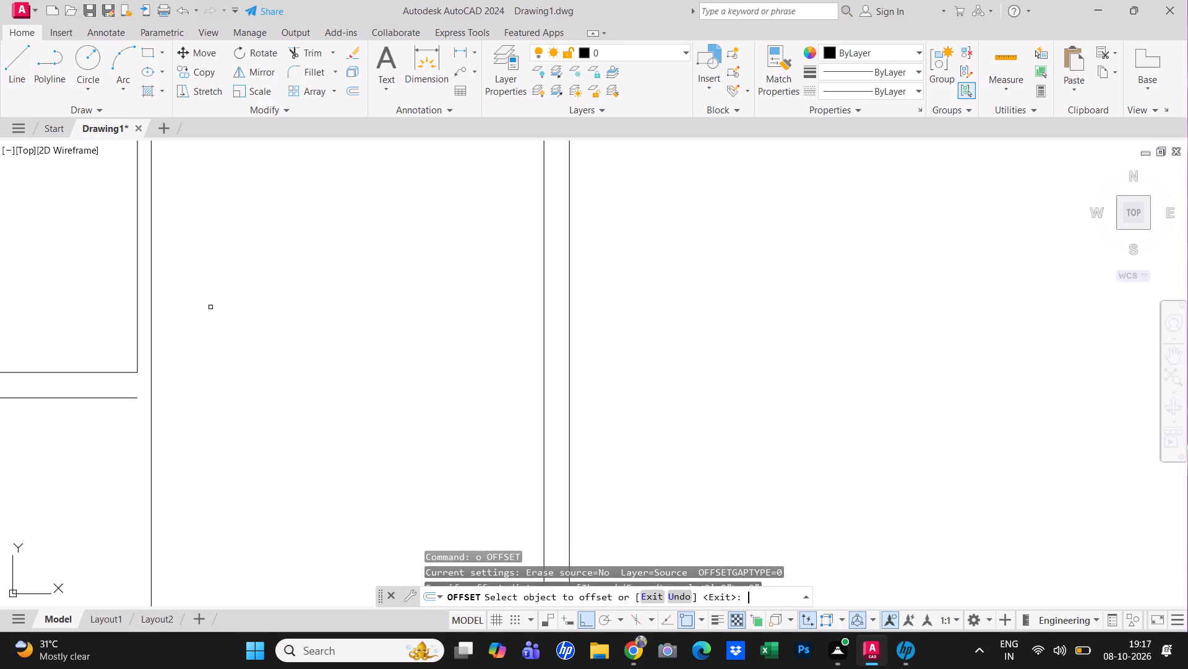
click(152, 313)
click(105, 309)
key(Escape)
scroll(179, 381, down, 1)
middle_drag(179, 382, 181, 321)
key(Escape)
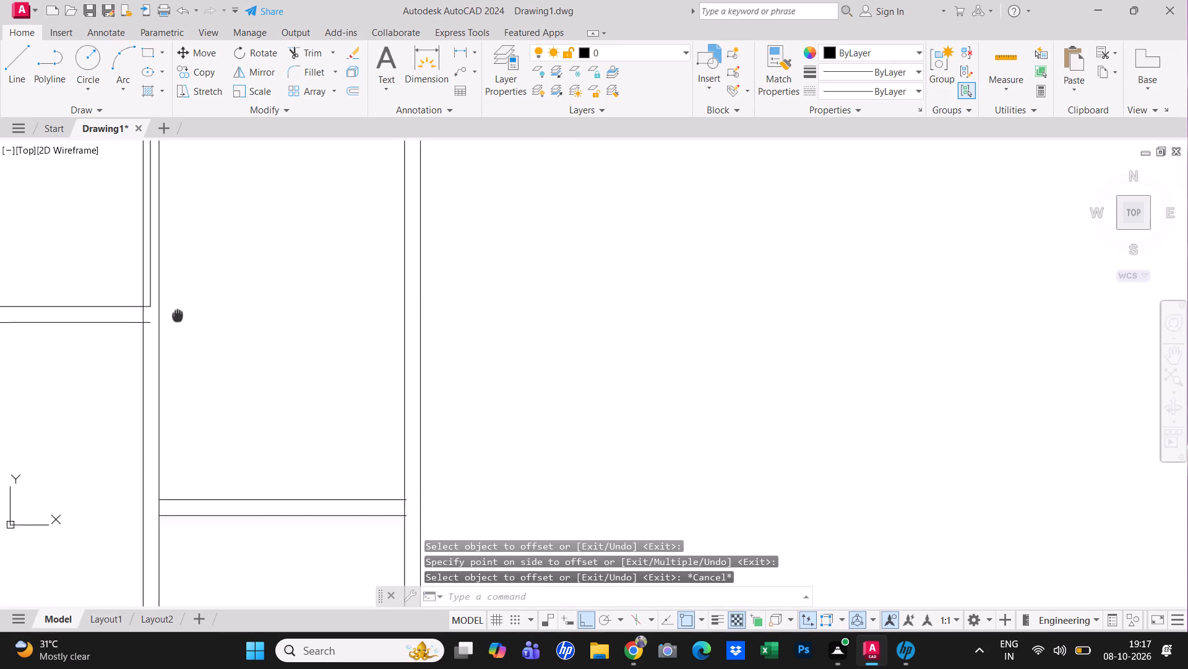
Trim the new 9" offset line above the southwest room and the end of the partition's south line projecting past it.
middle_drag(181, 321, 187, 333)
text(tr)
key(space)
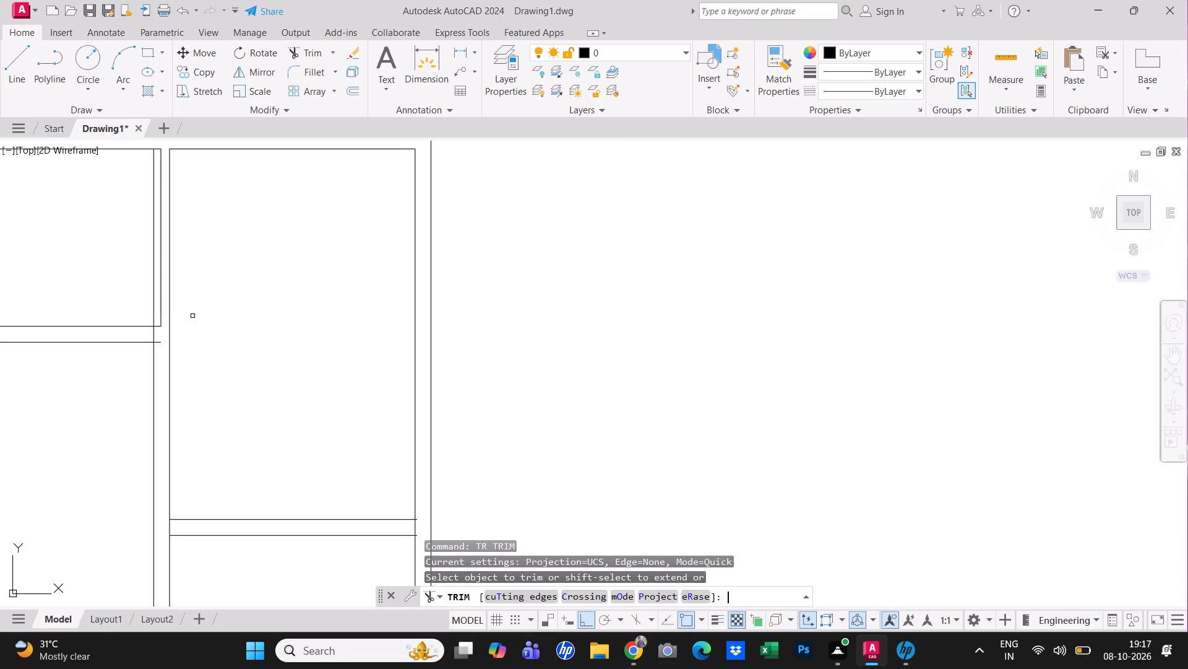
click(152, 297)
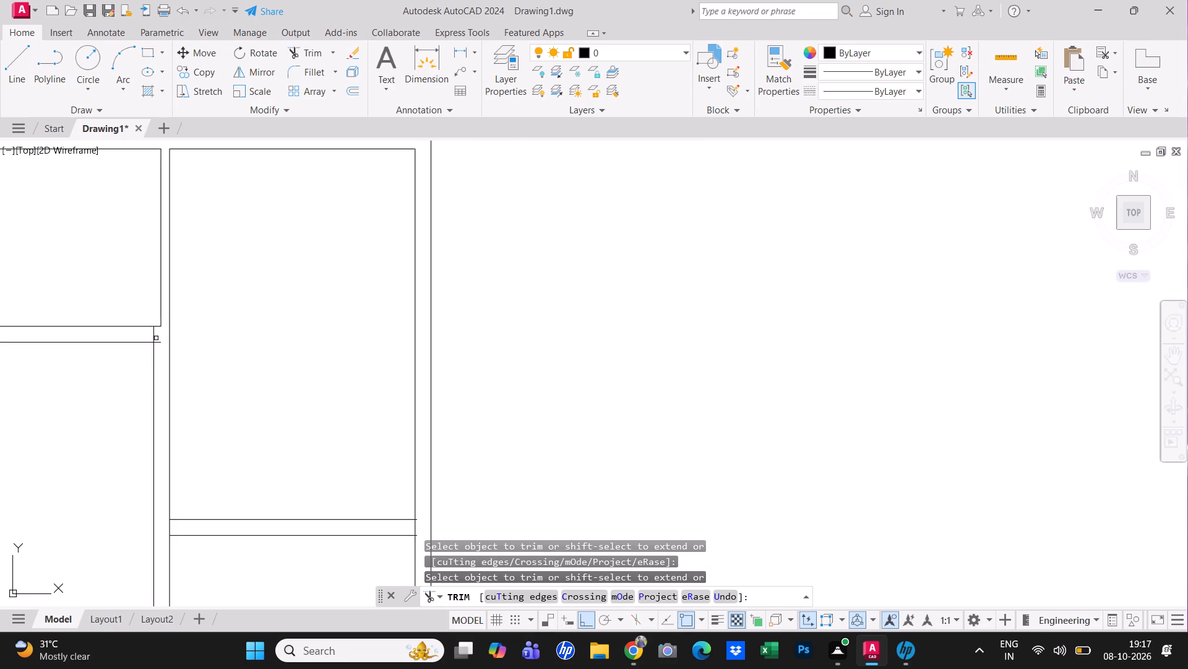
click(156, 338)
click(152, 335)
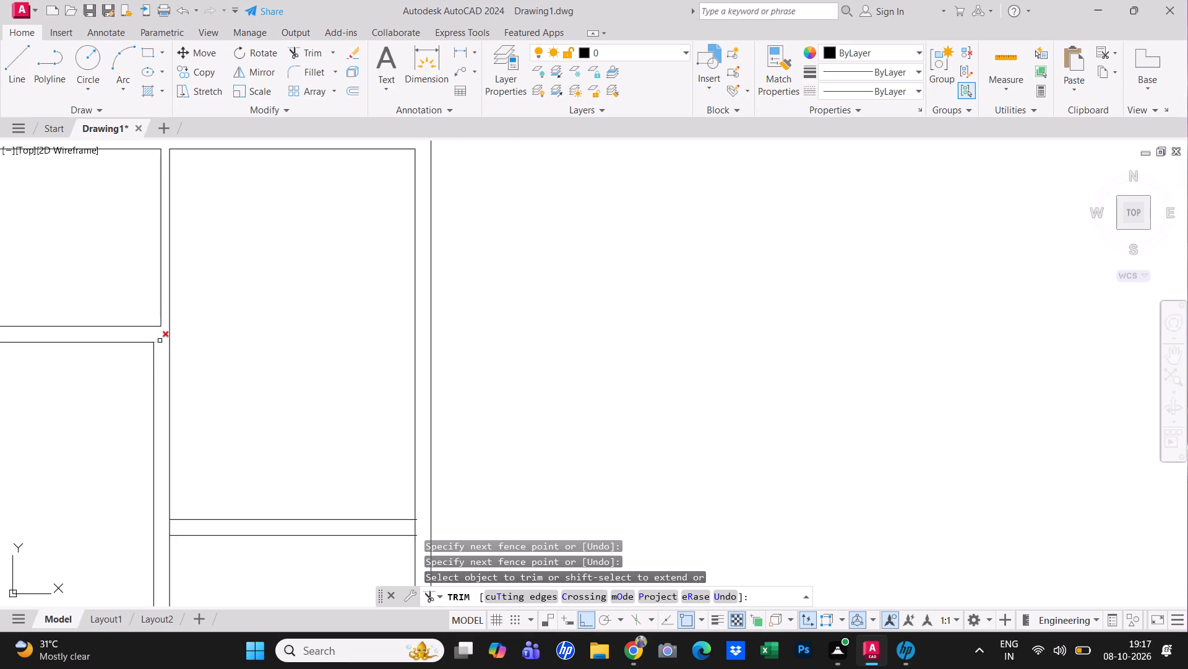
click(158, 341)
middle_drag(240, 404, 222, 367)
scroll(222, 367, down, 2)
middle_click(222, 367)
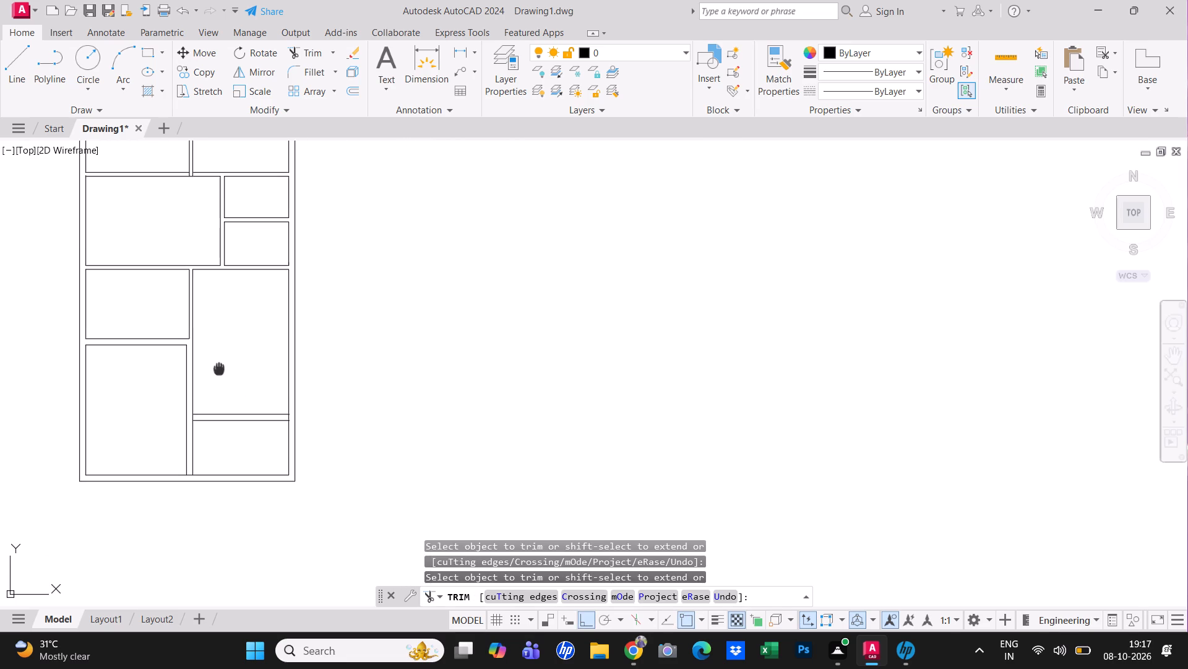
key(Escape)
key(Escape)
key(Escape)
key(Escape)
Fillet the southwest room's east line with the south line of the partition below the large east room into a sharp corner.
scroll(217, 436, up, 1)
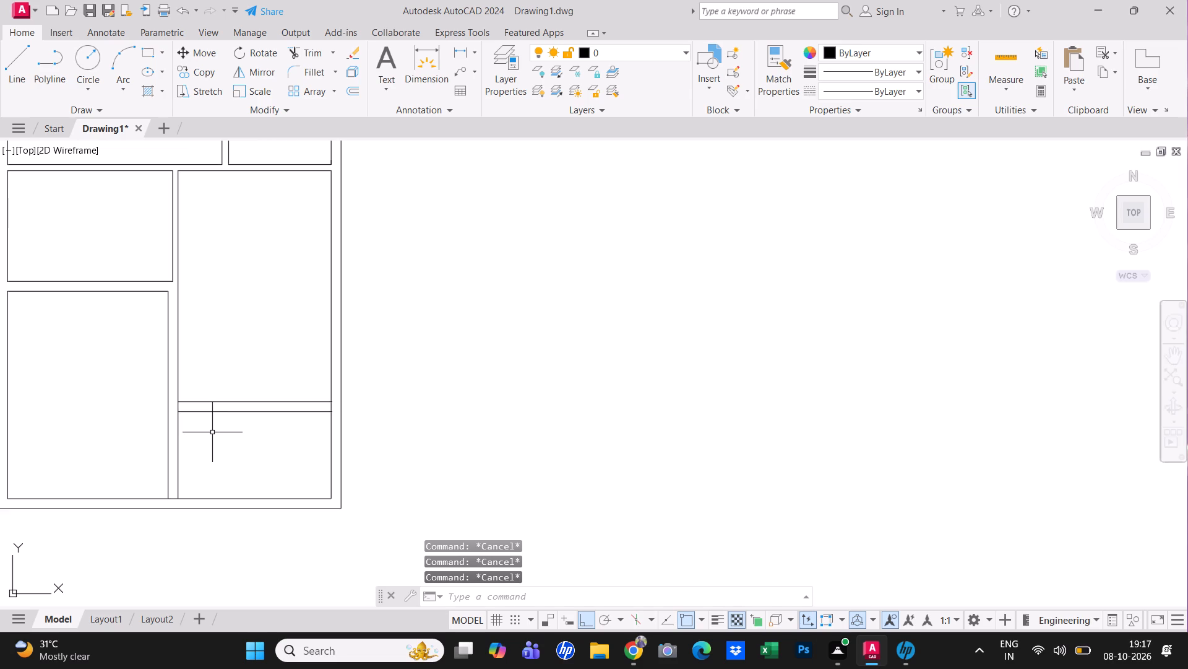
text(f)
key(space)
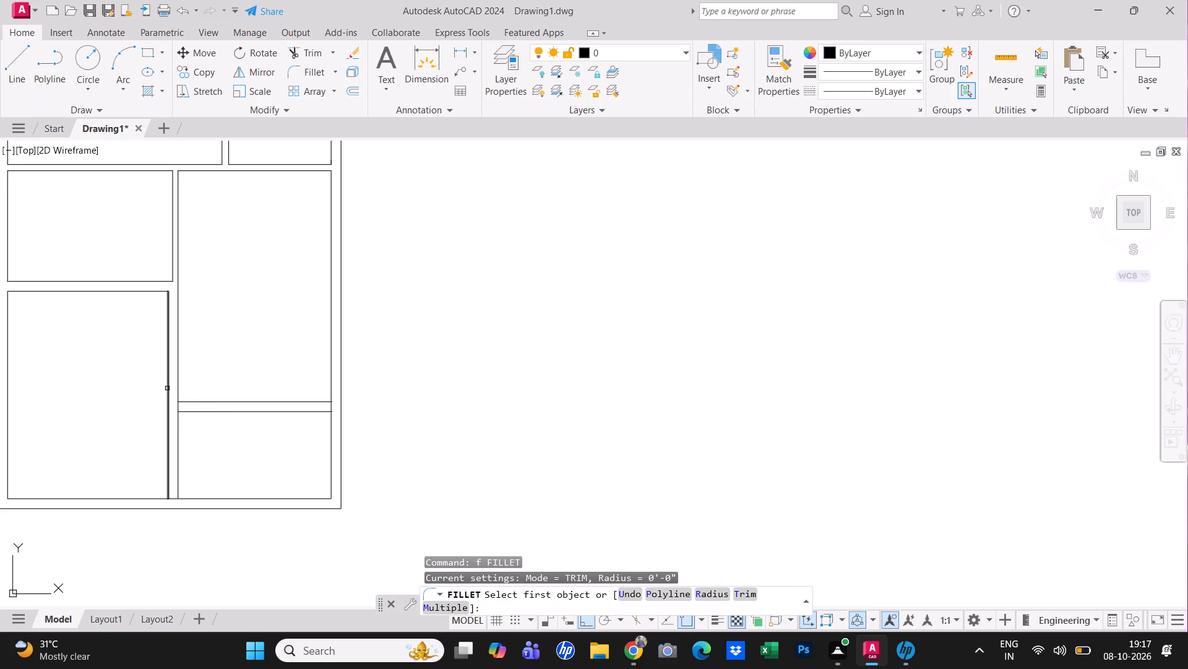
click(167, 388)
click(196, 412)
key(Escape)
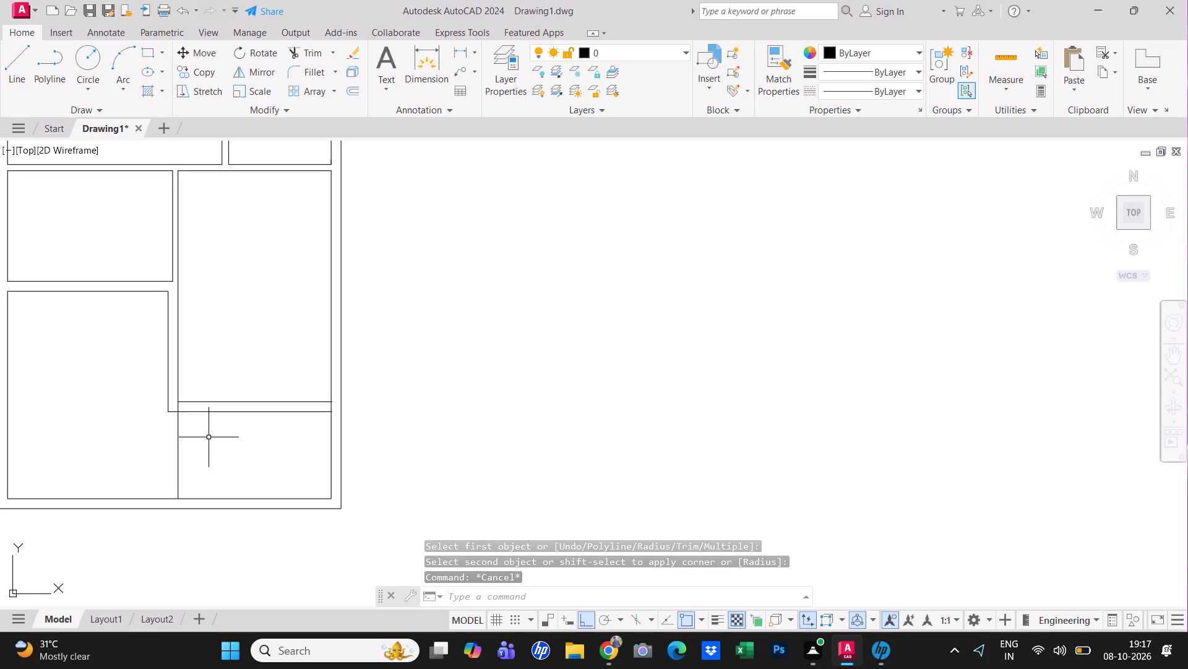
key(Escape)
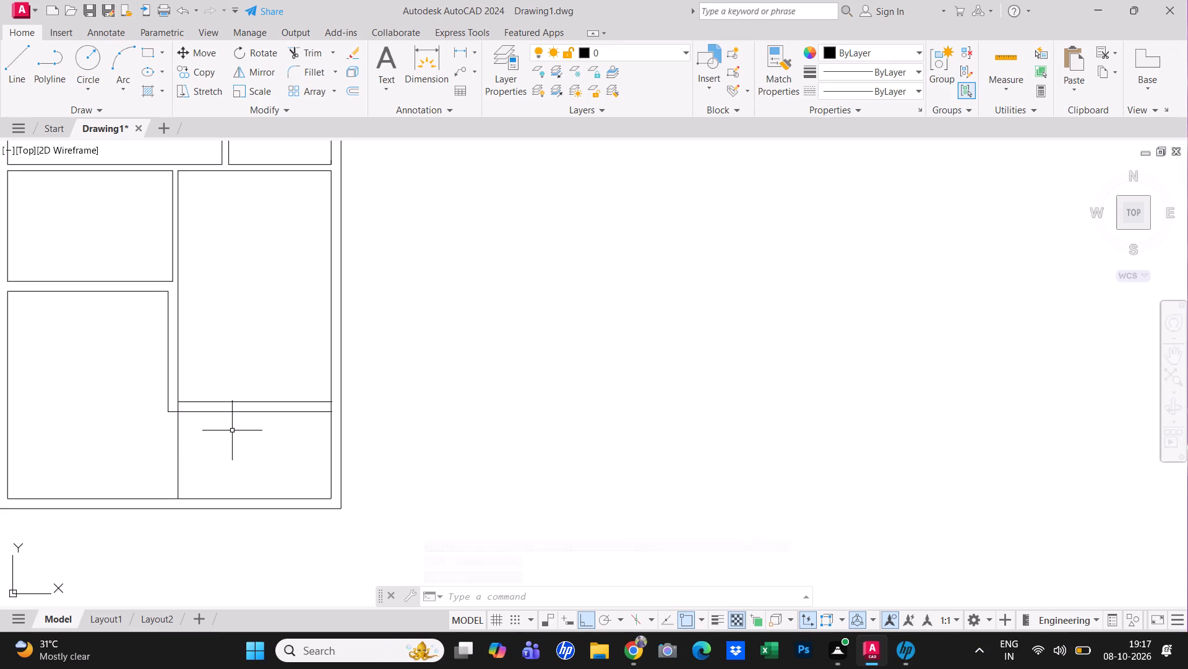
key(Escape)
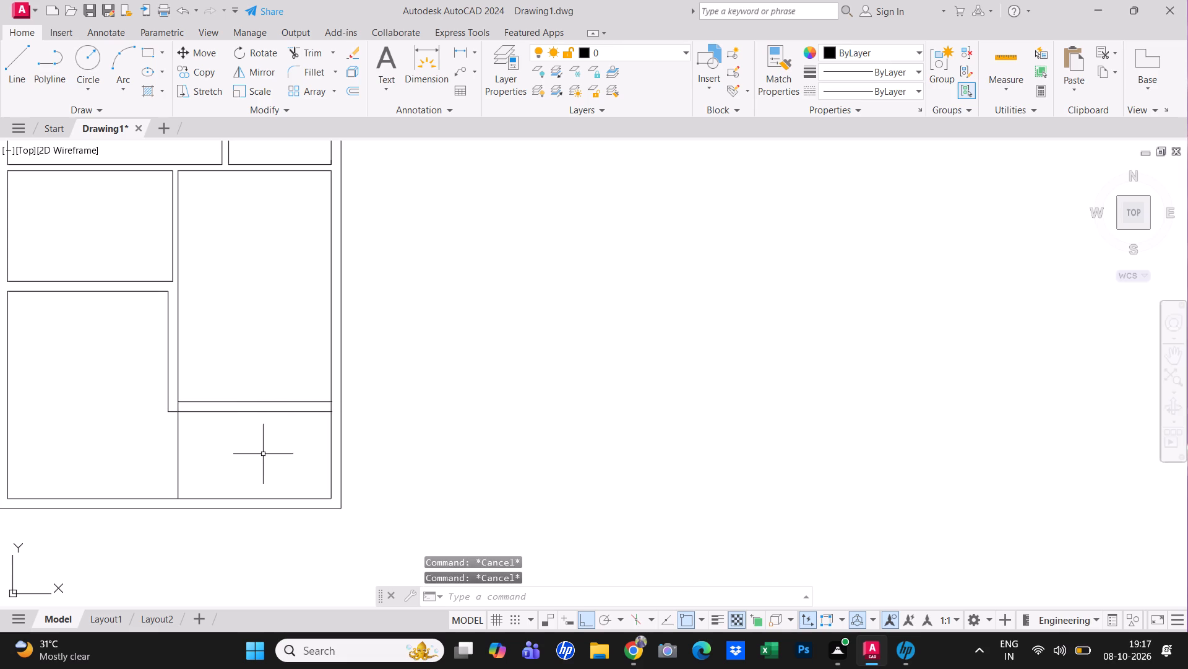
Trim away the vertical line dividing the southern space, from the partition below the large east room to the south wall.
text(tr)
key(space)
click(191, 466)
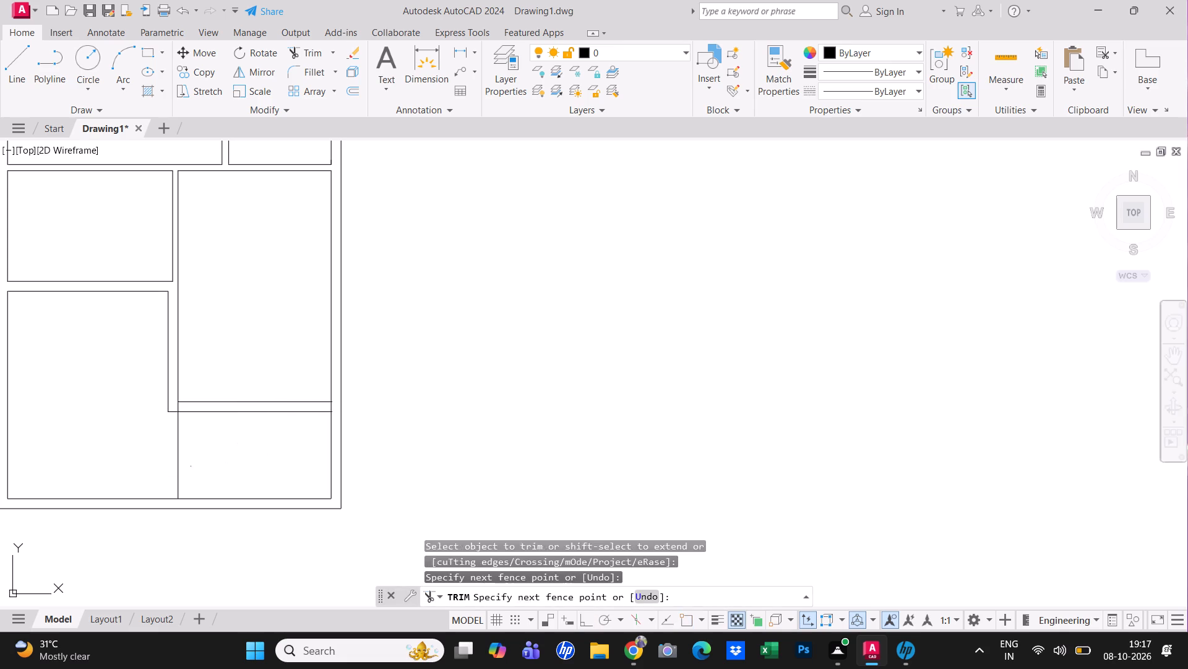
click(145, 458)
scroll(175, 409, up, 1)
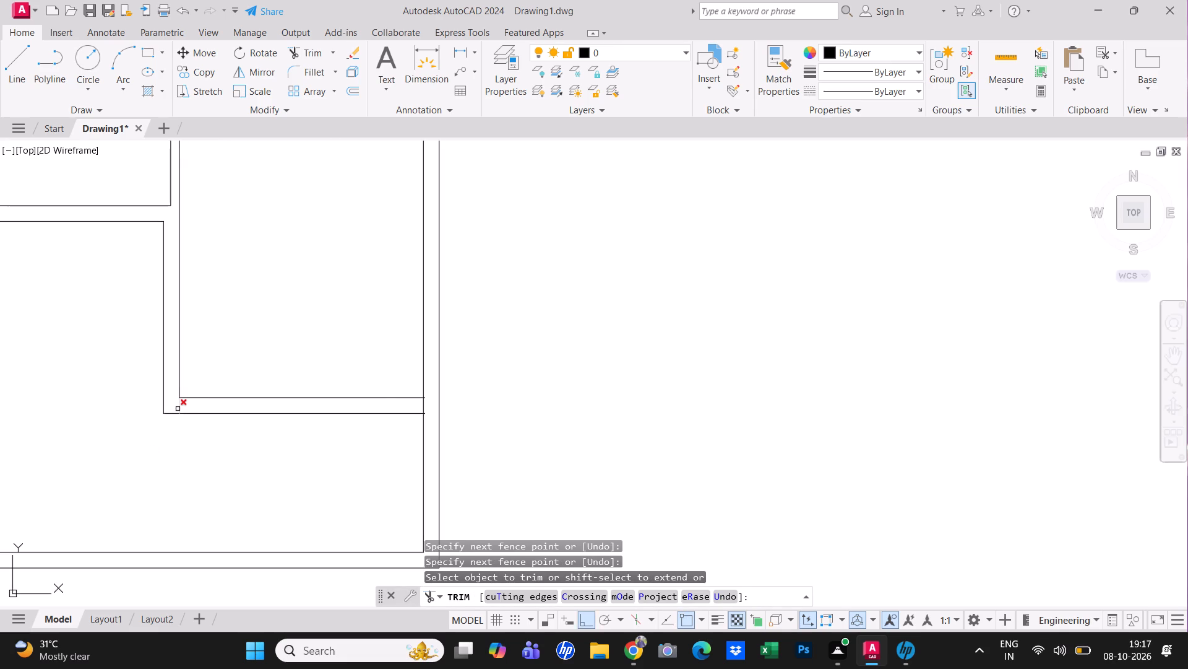
click(178, 408)
Trim the east wall's inner line between the southern partition's two lines and the partition line ends projecting past it.
click(423, 405)
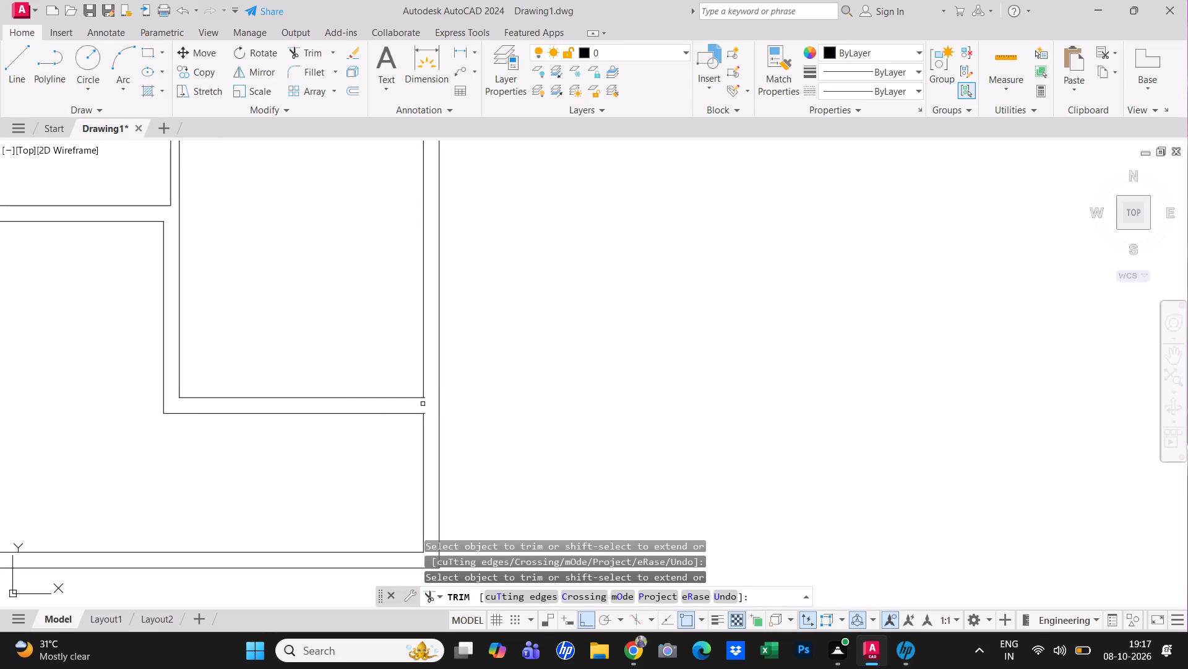
scroll(428, 400, up, 2)
click(418, 397)
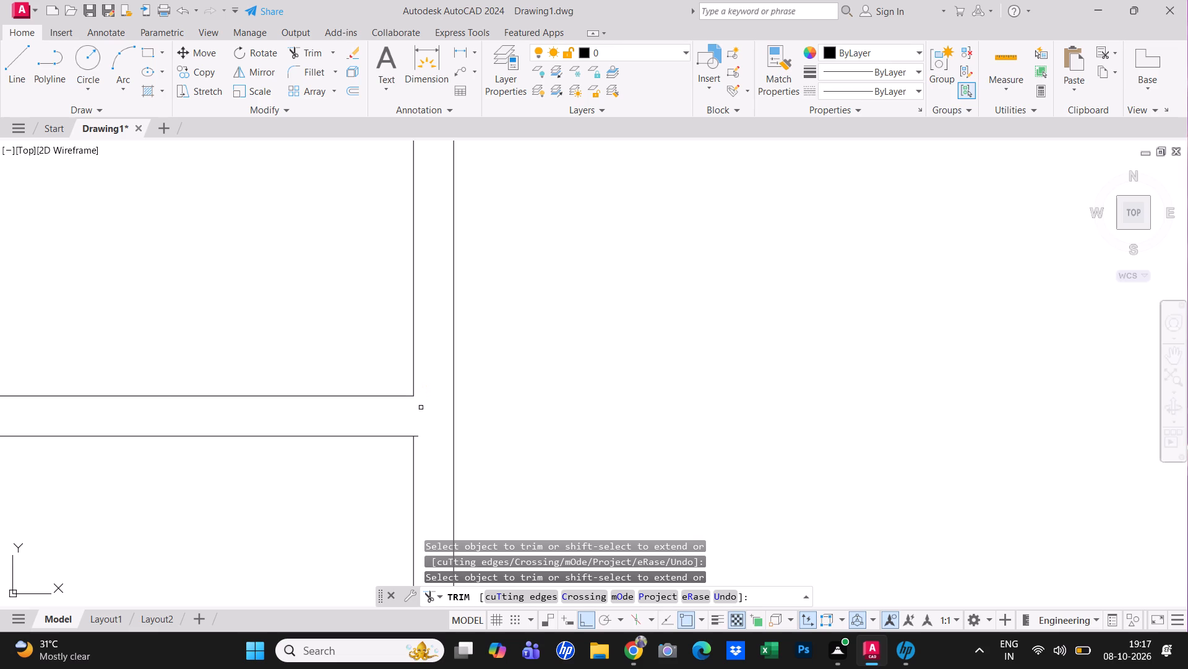
click(417, 436)
scroll(444, 489, down, 3)
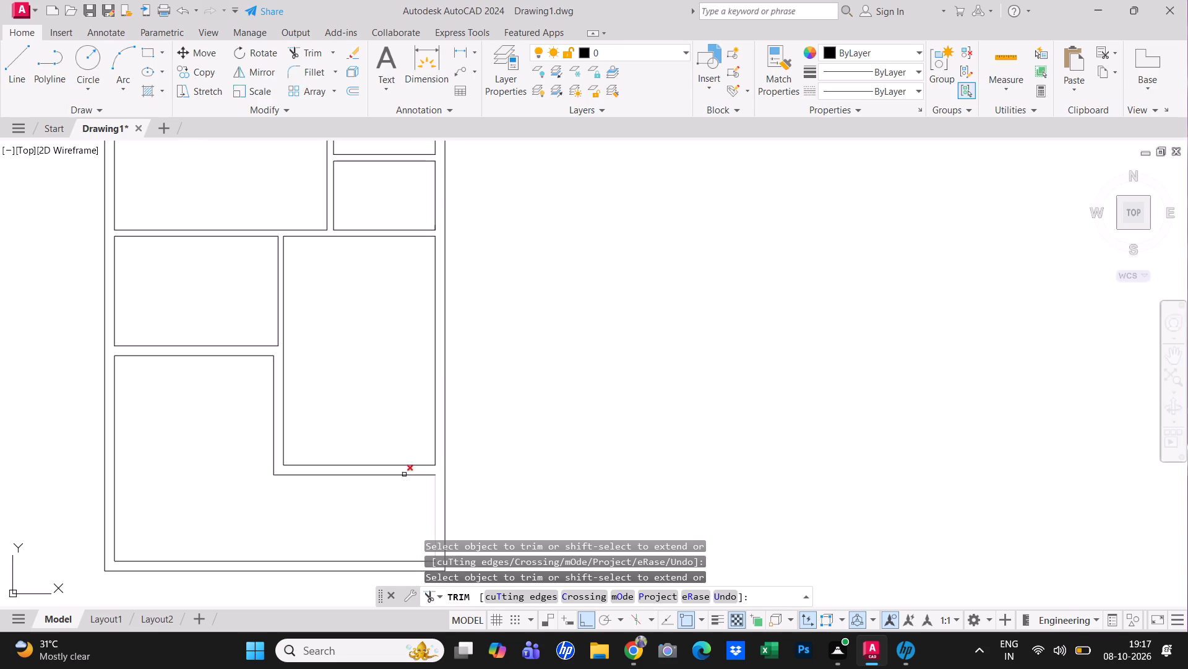
middle_drag(290, 388, 292, 401)
key(Escape)
Measure the thickness of the wall between the west room and the large east room.
scroll(341, 400, down, 1)
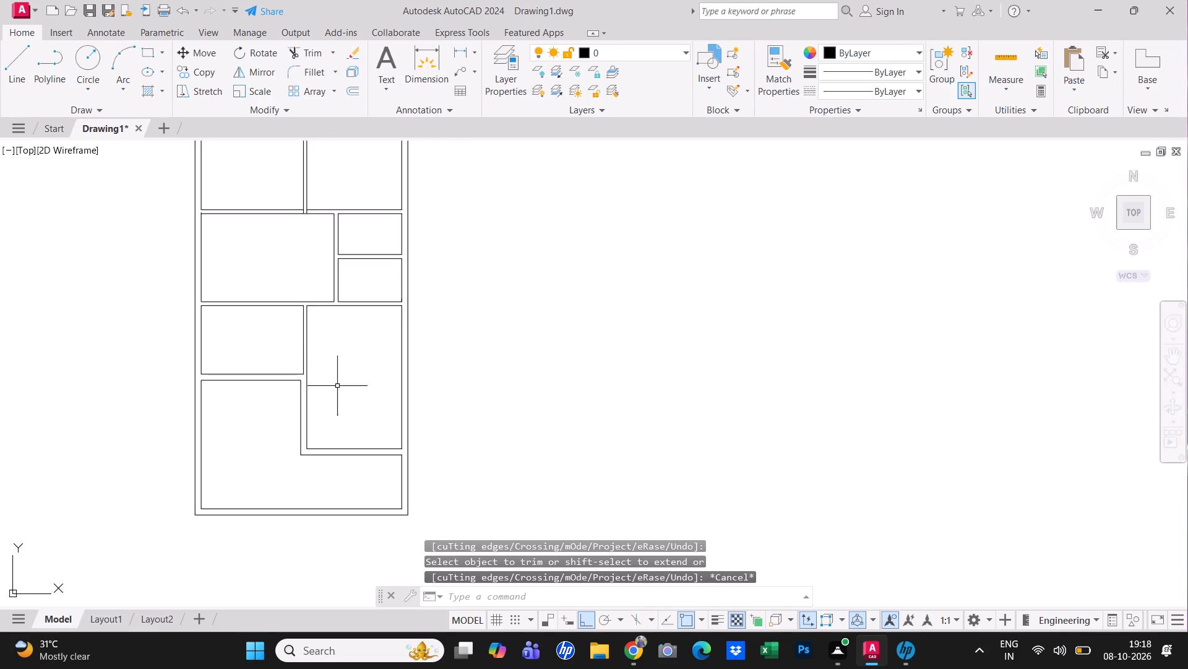
scroll(285, 332, up, 4)
middle_drag(344, 342, 344, 352)
scroll(344, 352, down, 2)
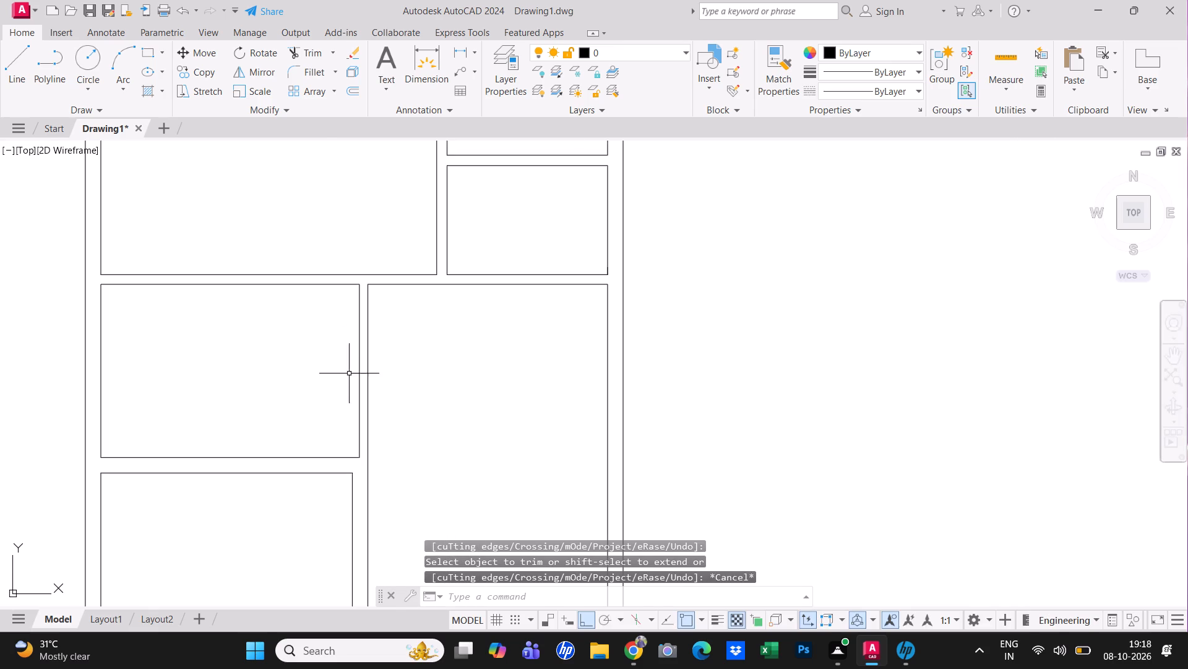
click(991, 51)
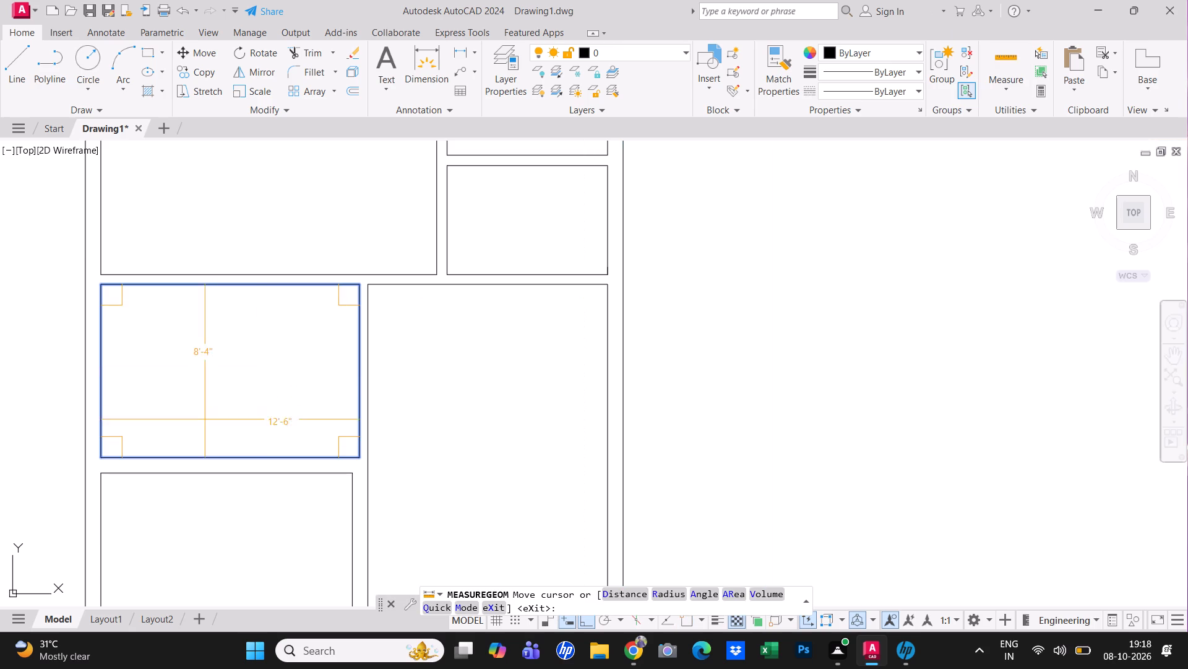
scroll(371, 441, up, 1)
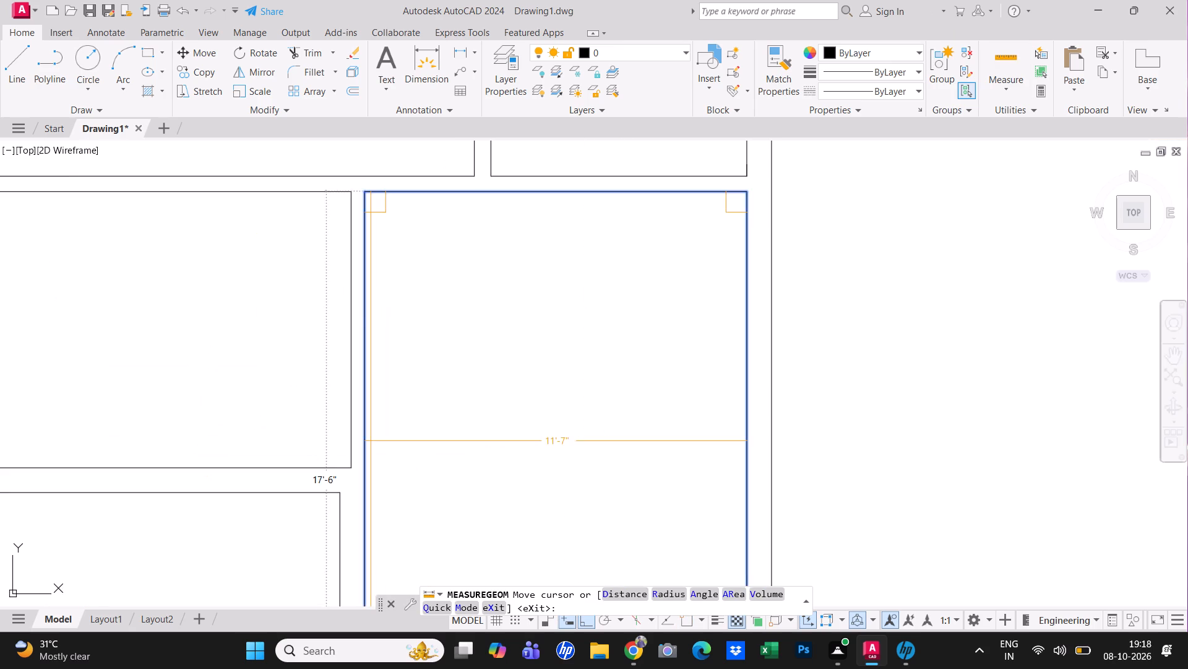
scroll(356, 415, up, 2)
scroll(356, 414, down, 2)
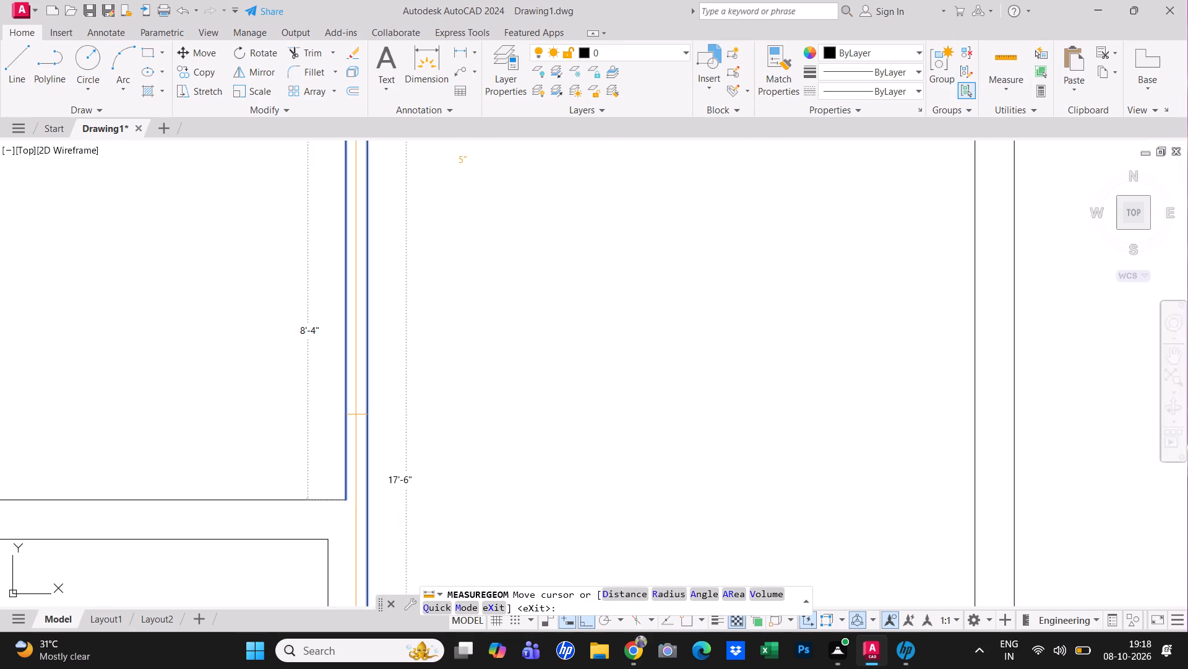
scroll(351, 418, down, 2)
scroll(348, 459, up, 3)
key(Escape)
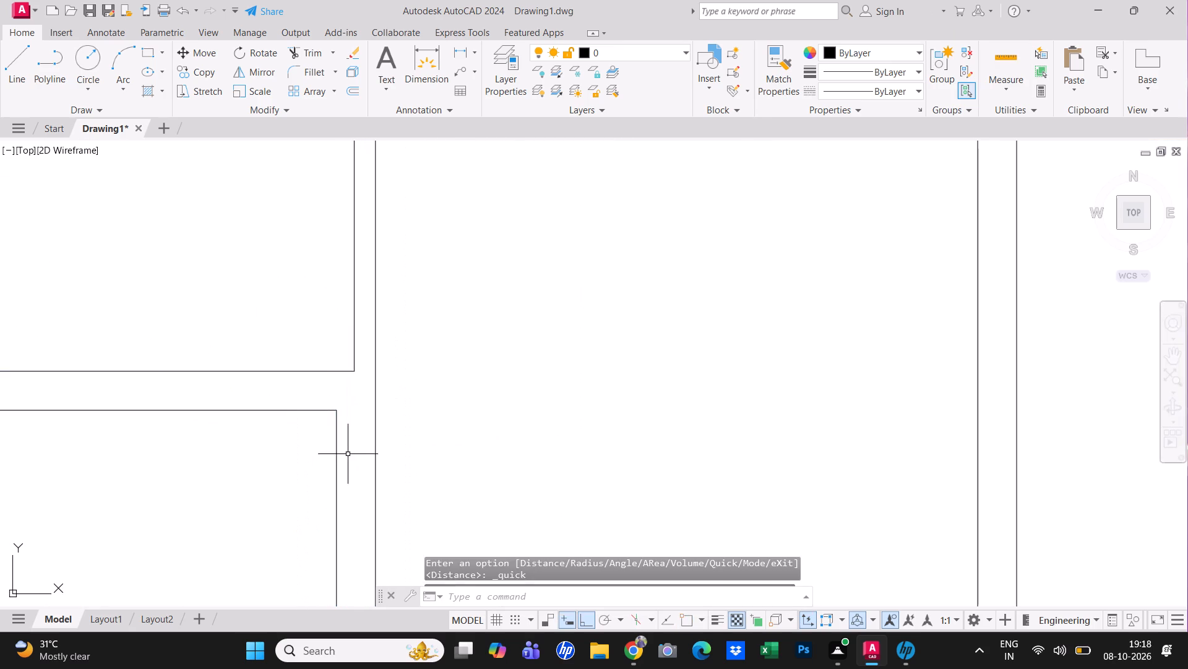
Move the east wall line of the west room beside the large east room 1" to the west.
click(355, 352)
scroll(357, 352, down, 2)
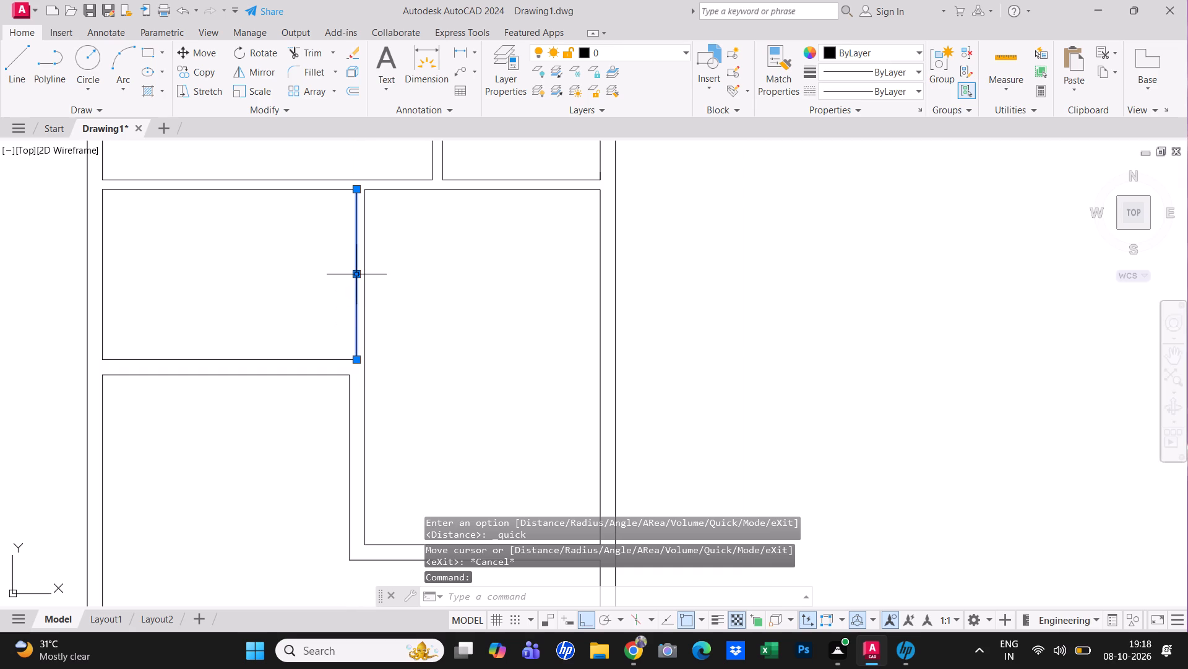
click(354, 274)
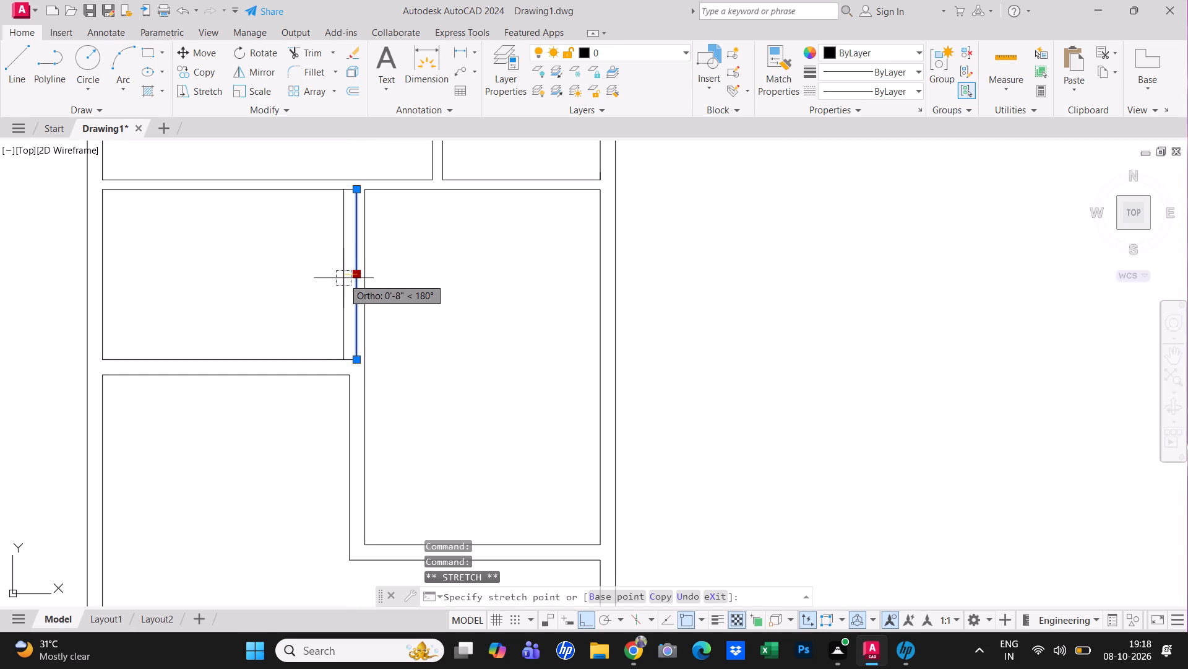
text(1")
key(Return)
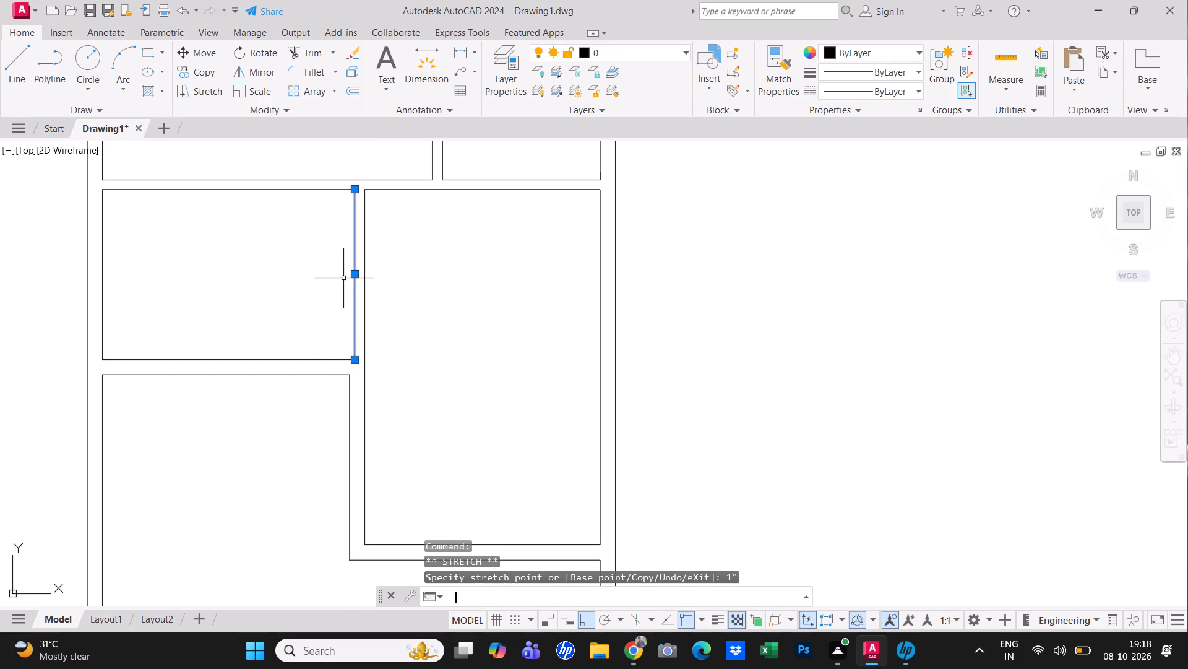
key(Escape)
Trim the ends of the west room's north and south lines projecting past its moved east line.
text(tr)
key(space)
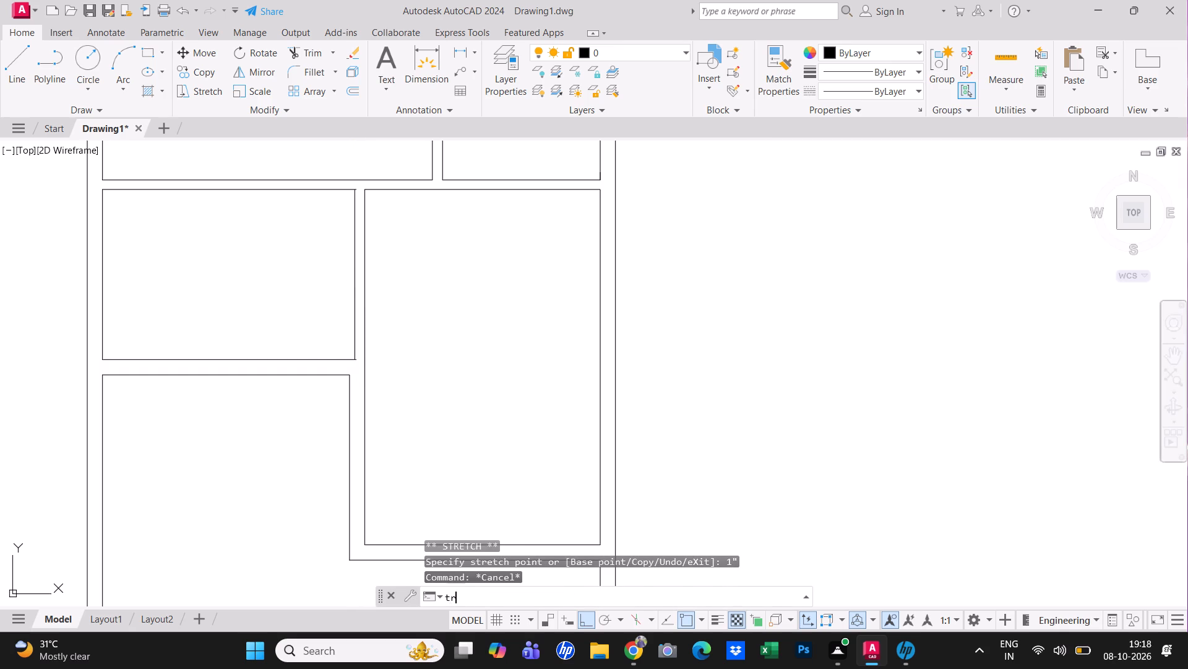
scroll(372, 375, up, 3)
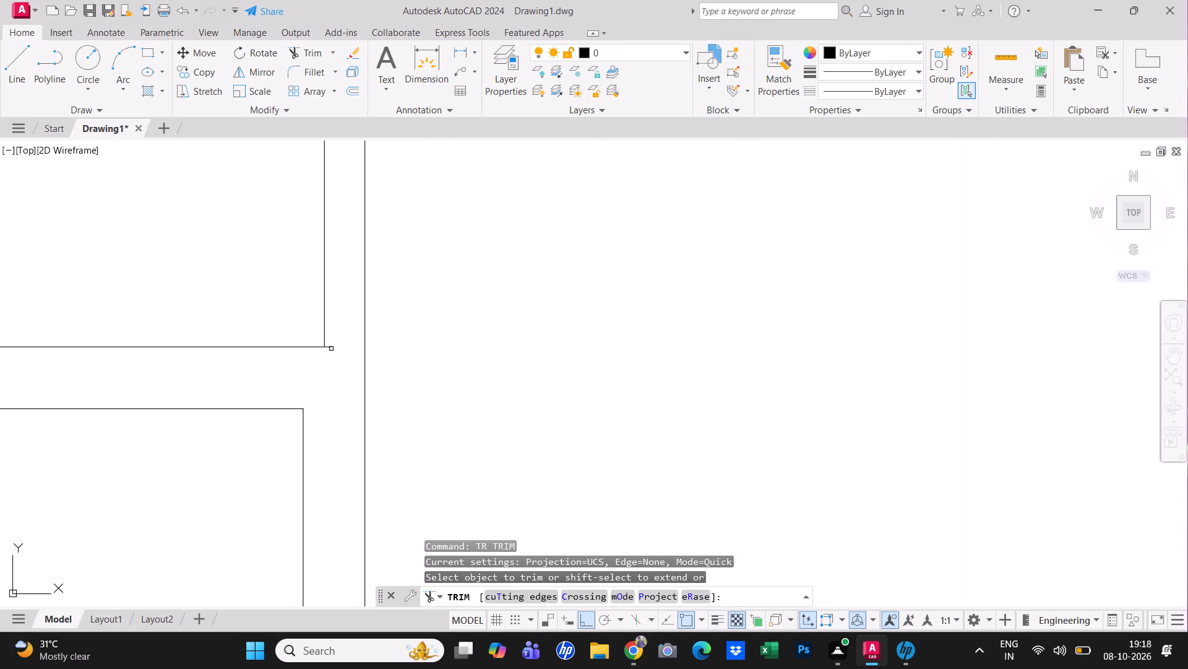
click(330, 346)
scroll(331, 346, down, 3)
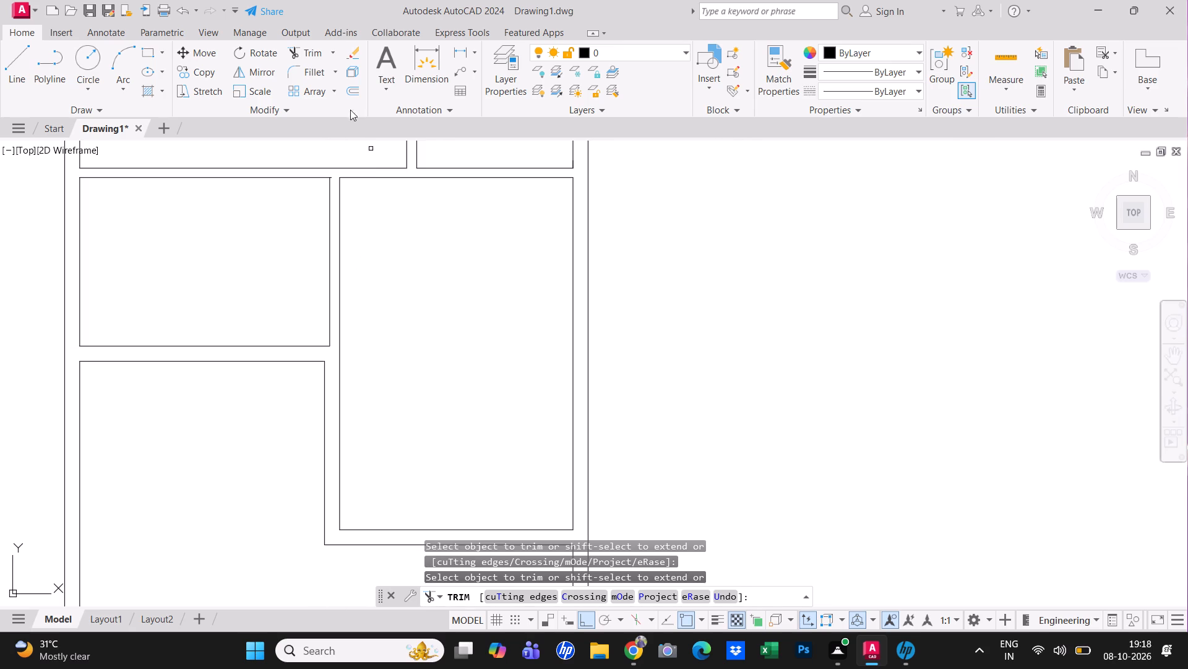
scroll(339, 147, up, 2)
click(317, 224)
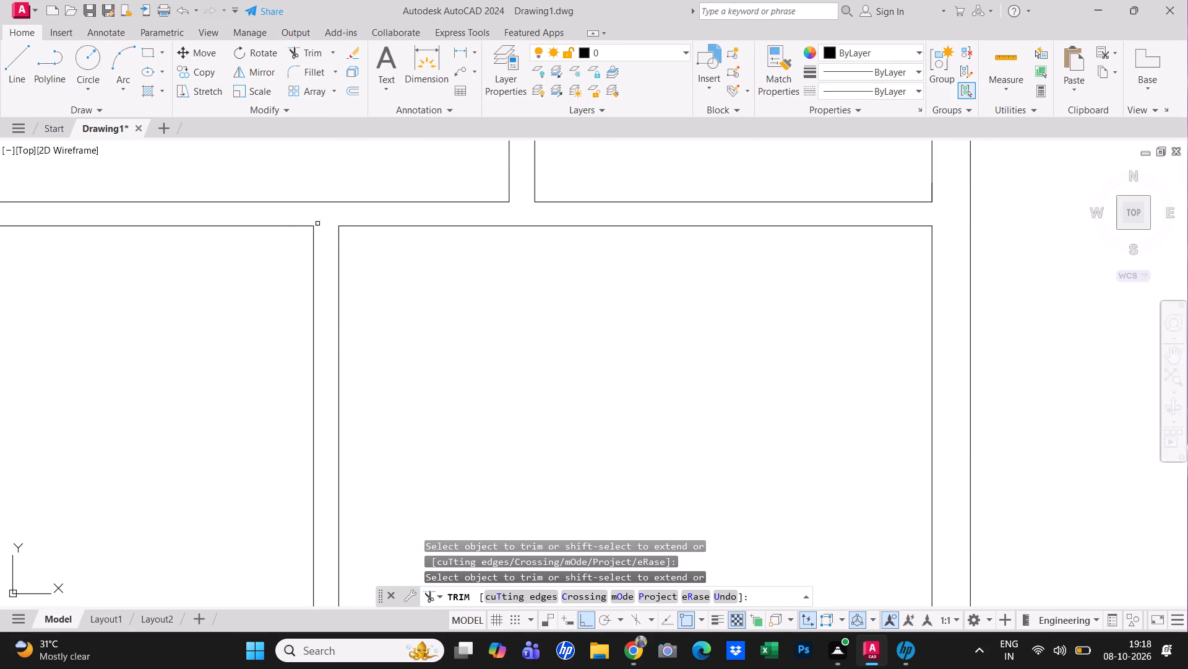
key(Escape)
Measure the large east room and the L-shaped southern room with their surrounding walls.
click(1005, 64)
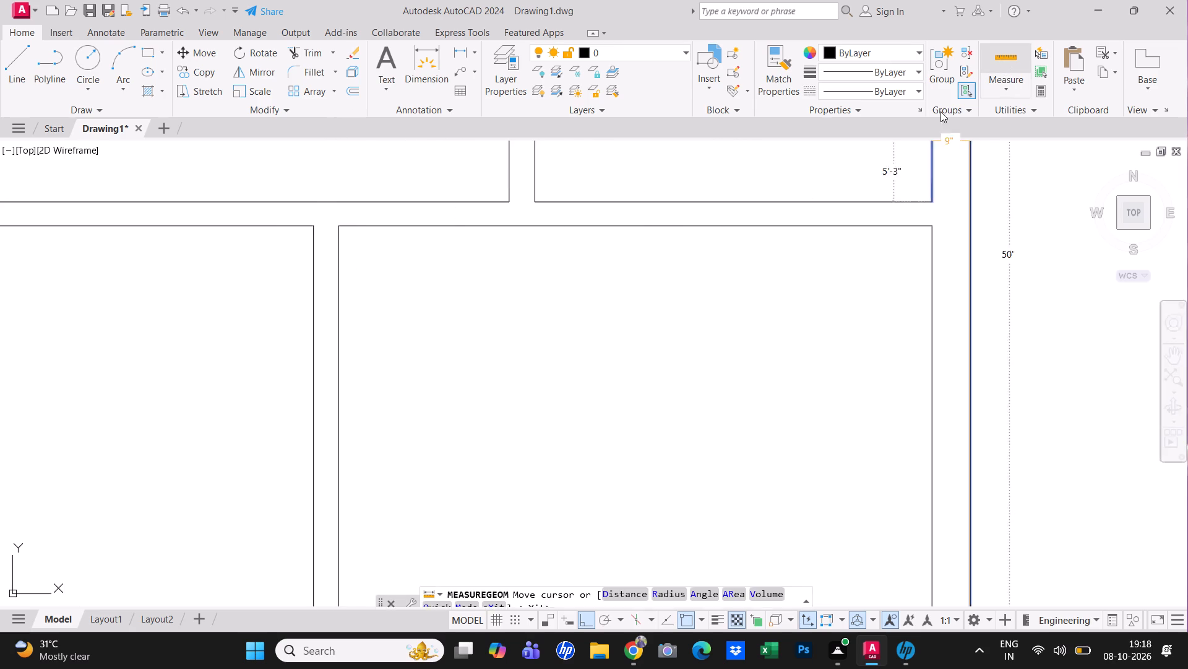
key(Escape)
scroll(335, 319, down, 2)
scroll(399, 378, down, 1)
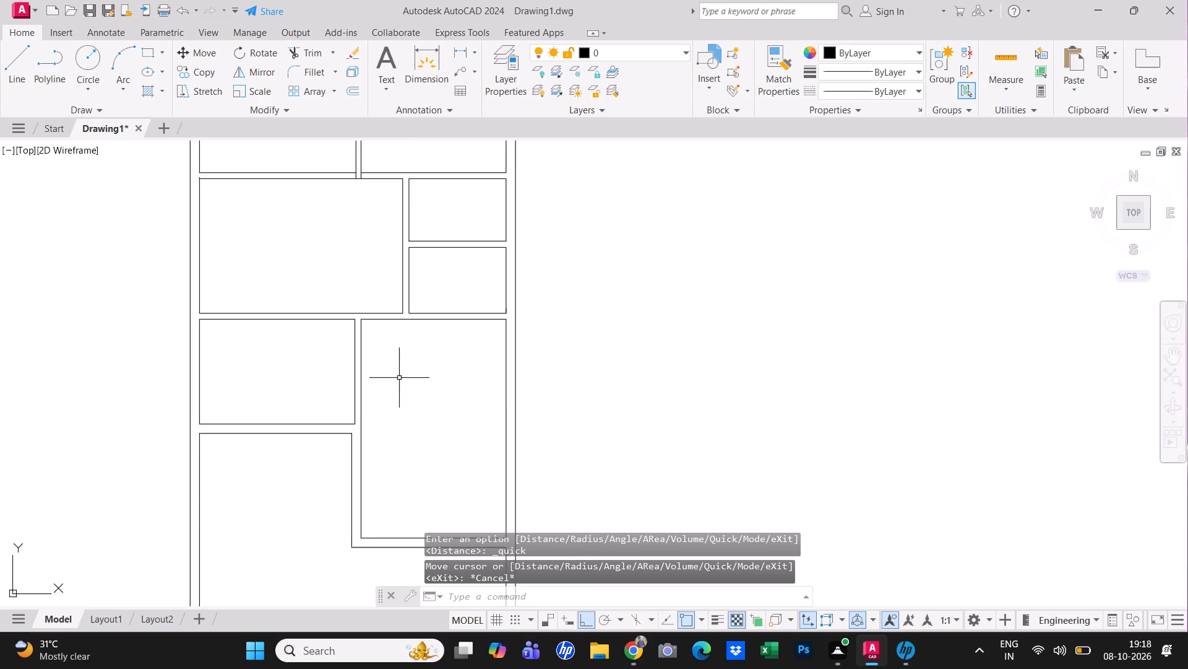
middle_drag(399, 378, 340, 263)
scroll(360, 404, up, 1)
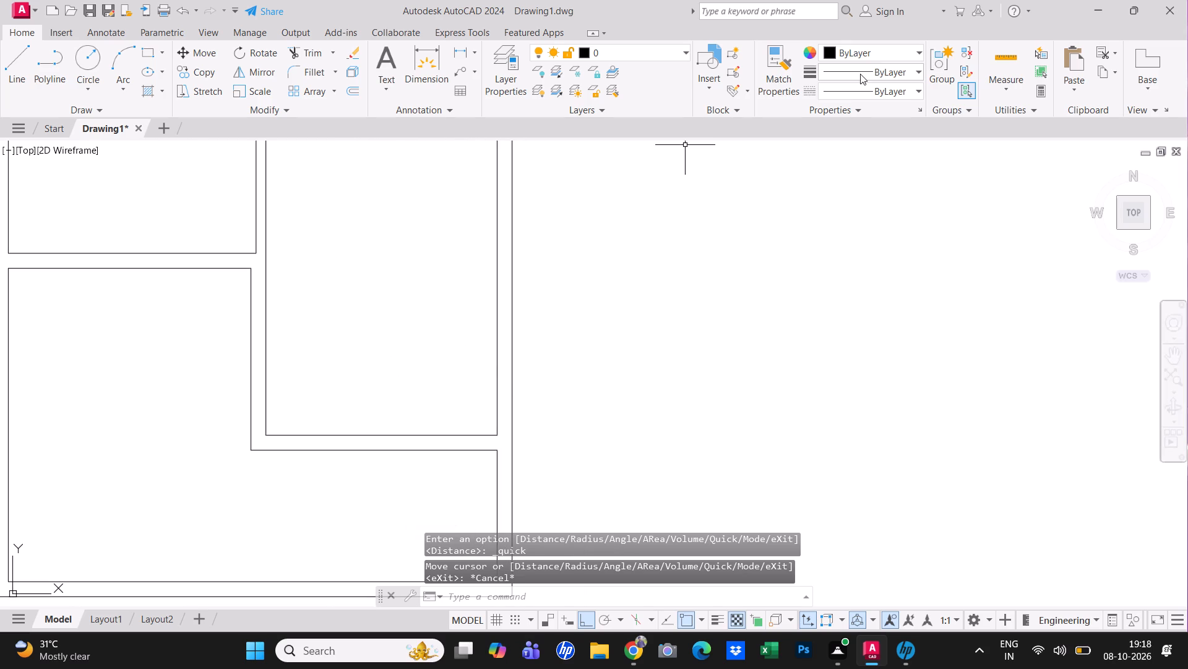
click(1010, 56)
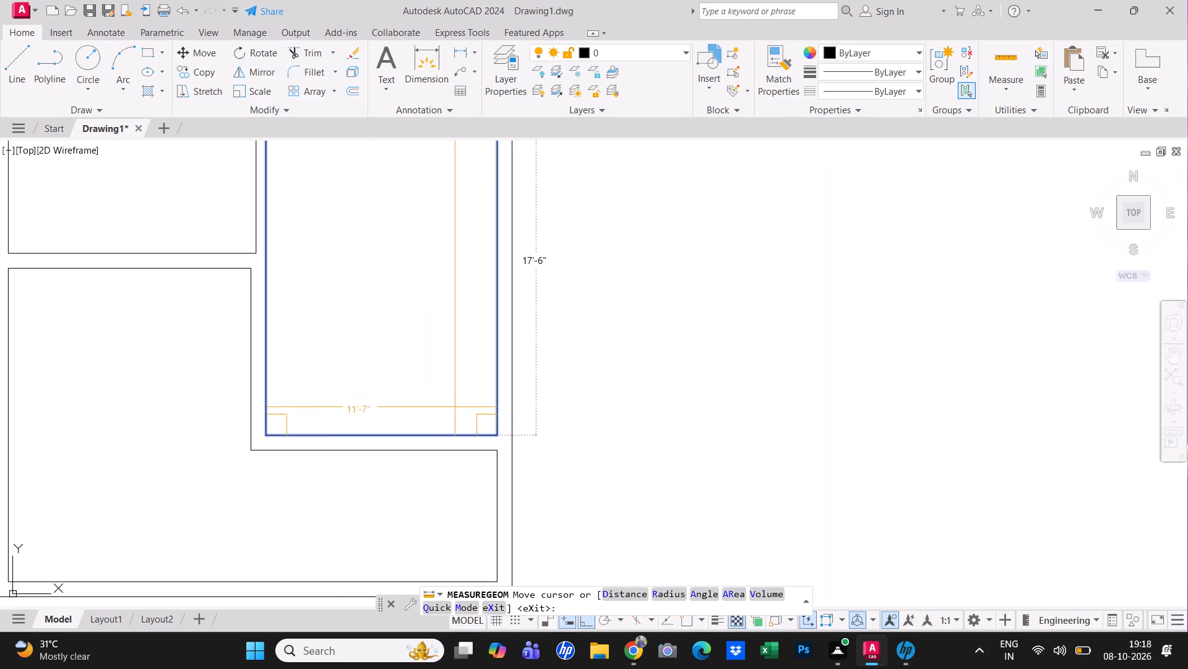
scroll(420, 450, up, 1)
scroll(407, 436, down, 3)
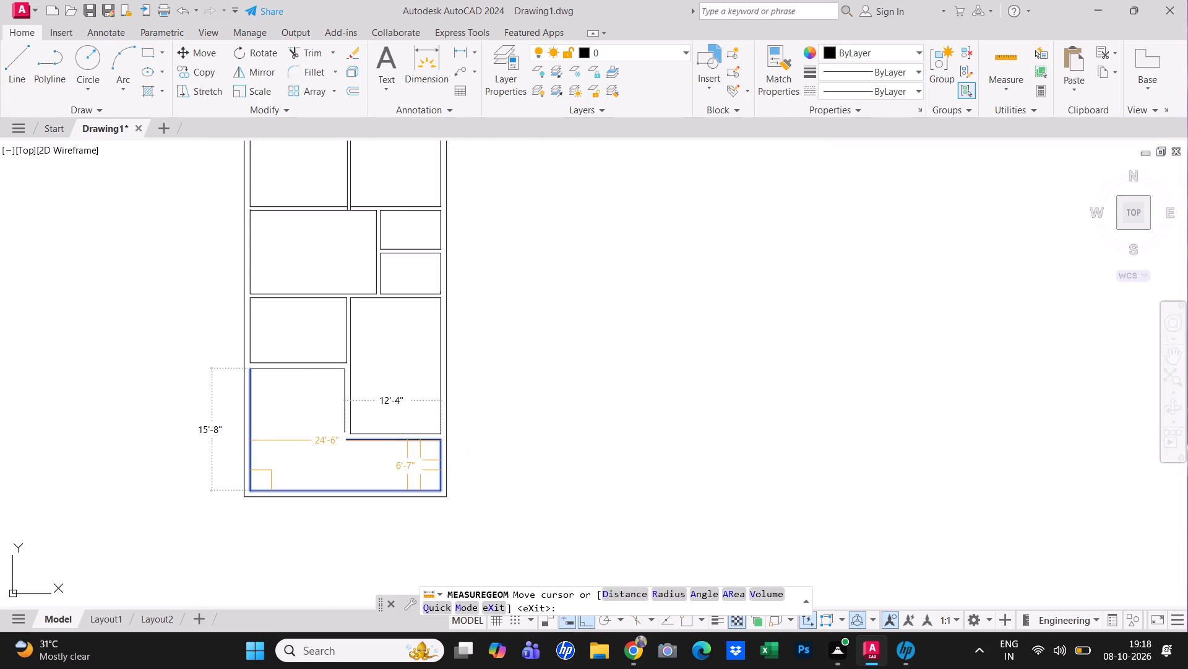
scroll(410, 457, up, 2)
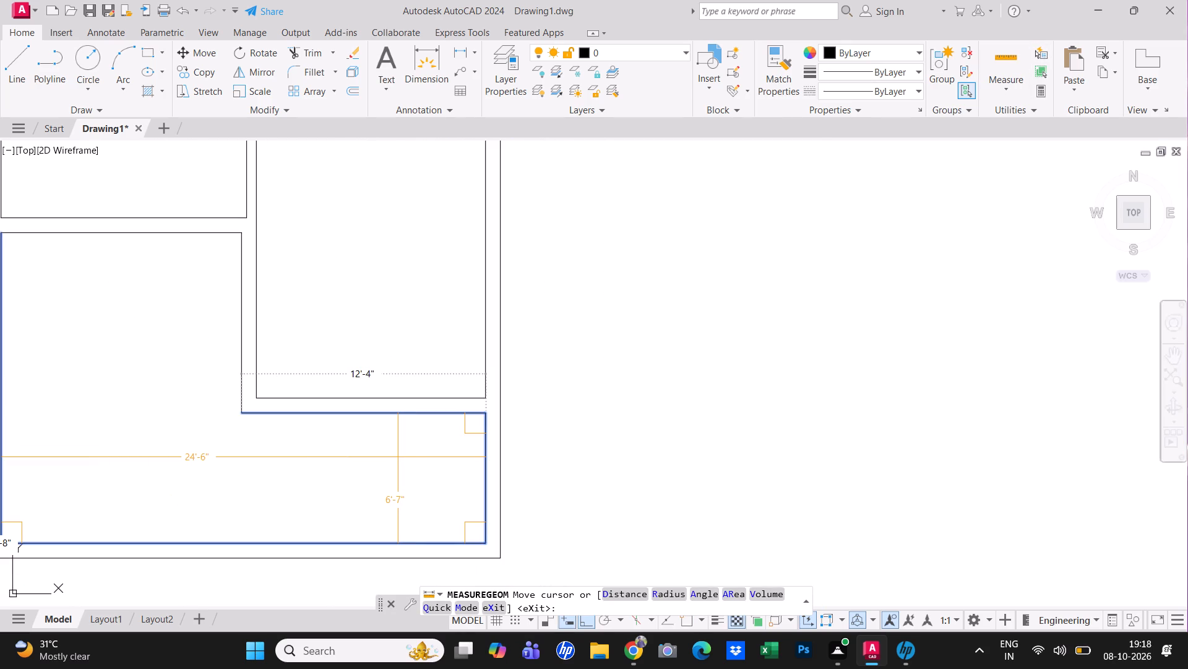
key(Escape)
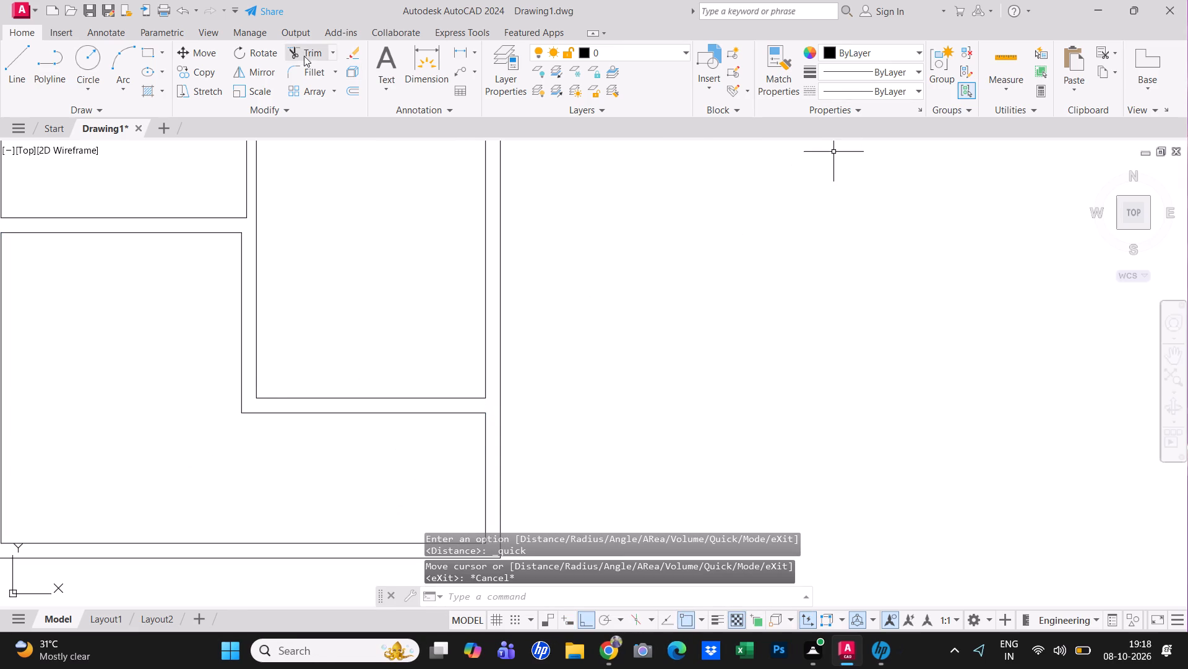
Draw a horizontal line about 13'-8" long westward from the midpoint of the southern room's east wall line.
click(28, 62)
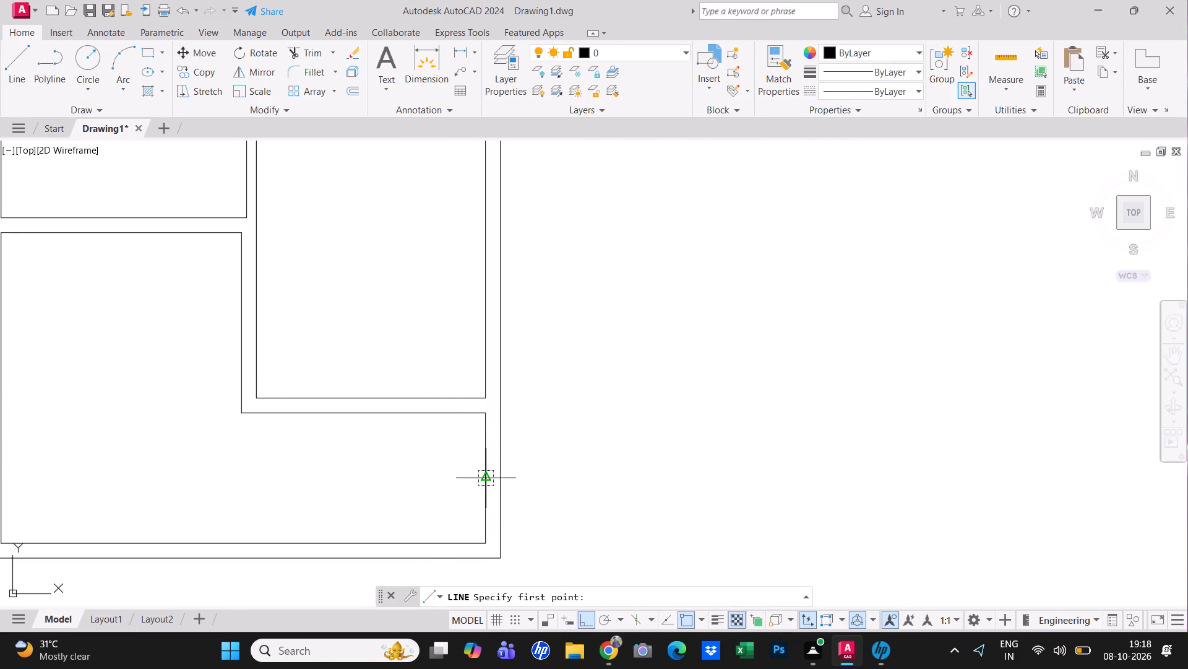
click(486, 478)
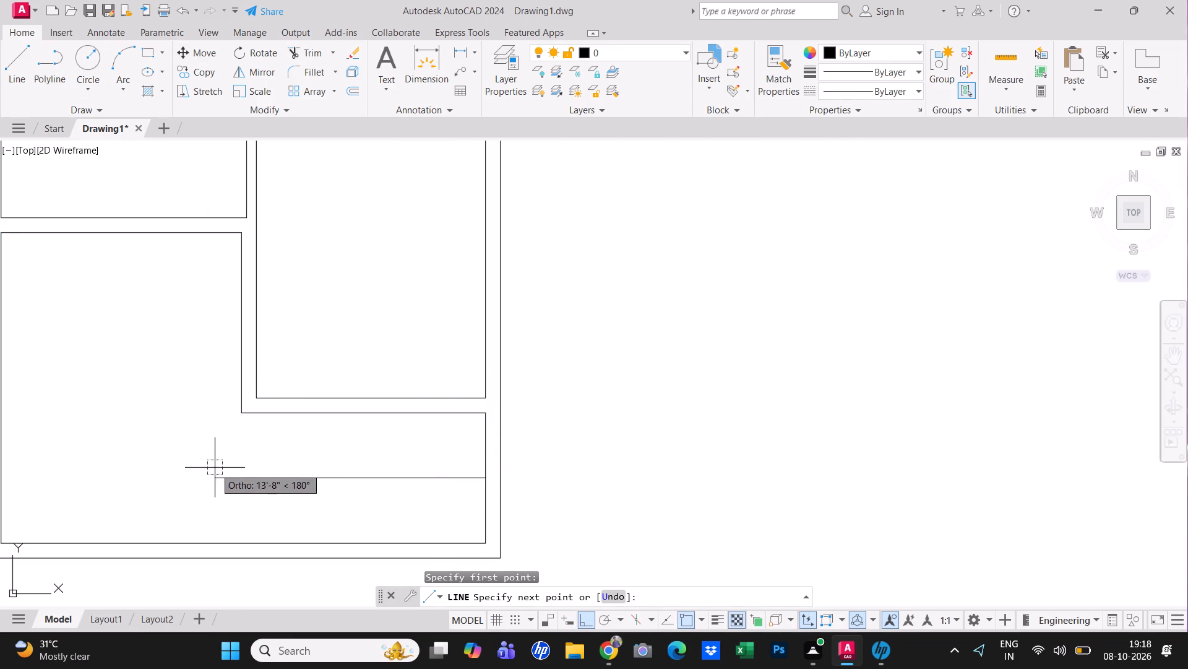
click(213, 467)
key(Escape)
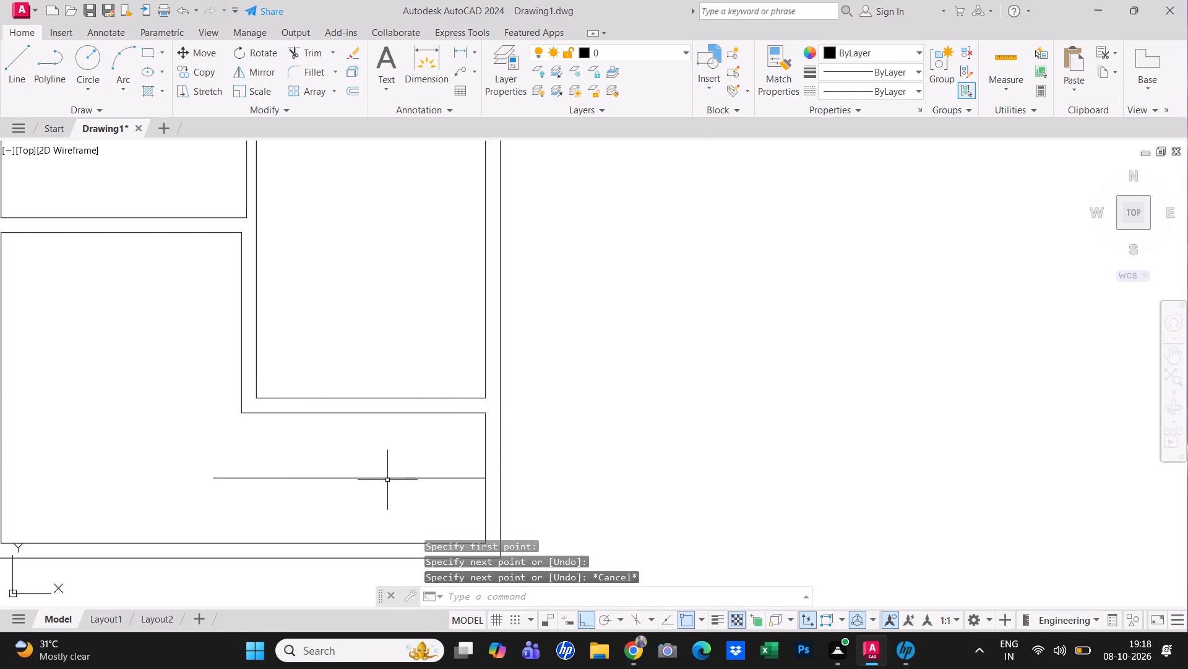
Offset the southern room's east wall line 3' to the west using the Through option.
middle_drag(395, 479, 343, 440)
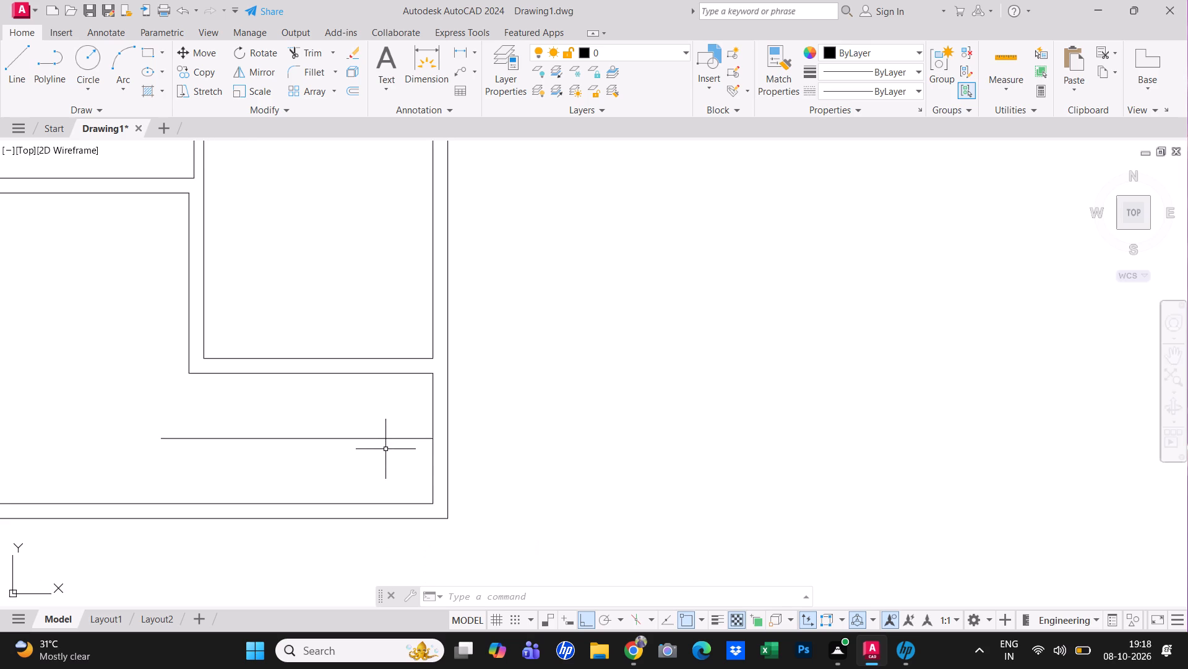
text(o)
key(space)
text(t)
key(space)
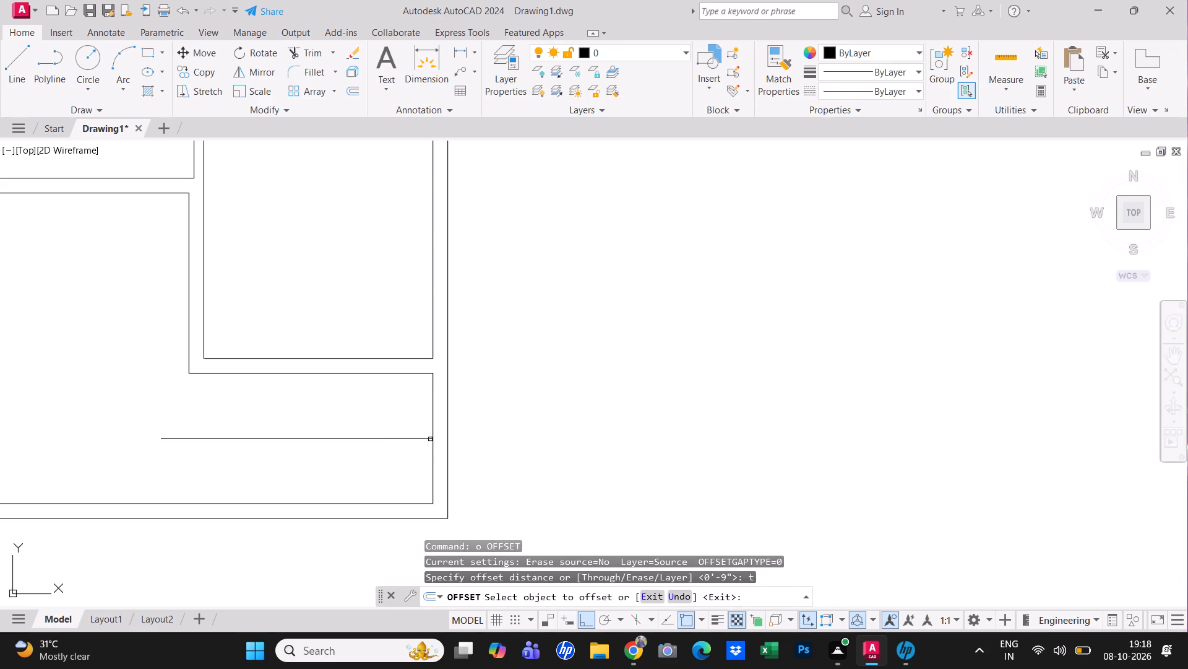
click(433, 427)
text(3')
key(Return)
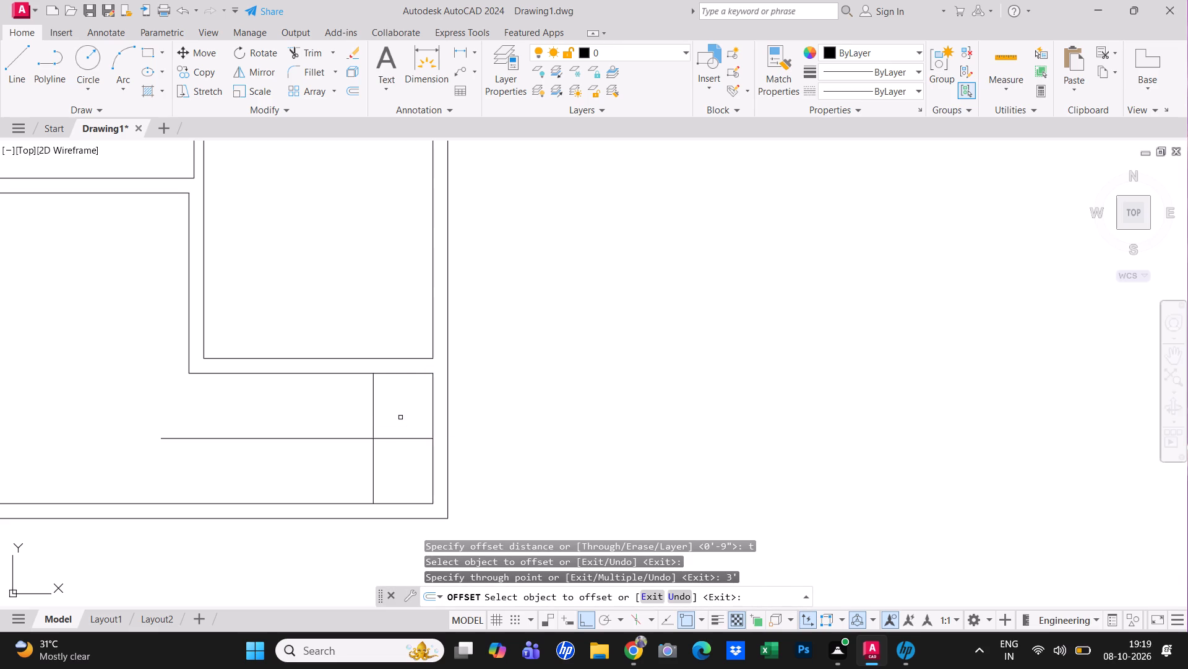
key(Escape)
Offset the line 3' from the southern room's east wall westward at 1' spacing, making four successive tread lines.
text(o)
key(space)
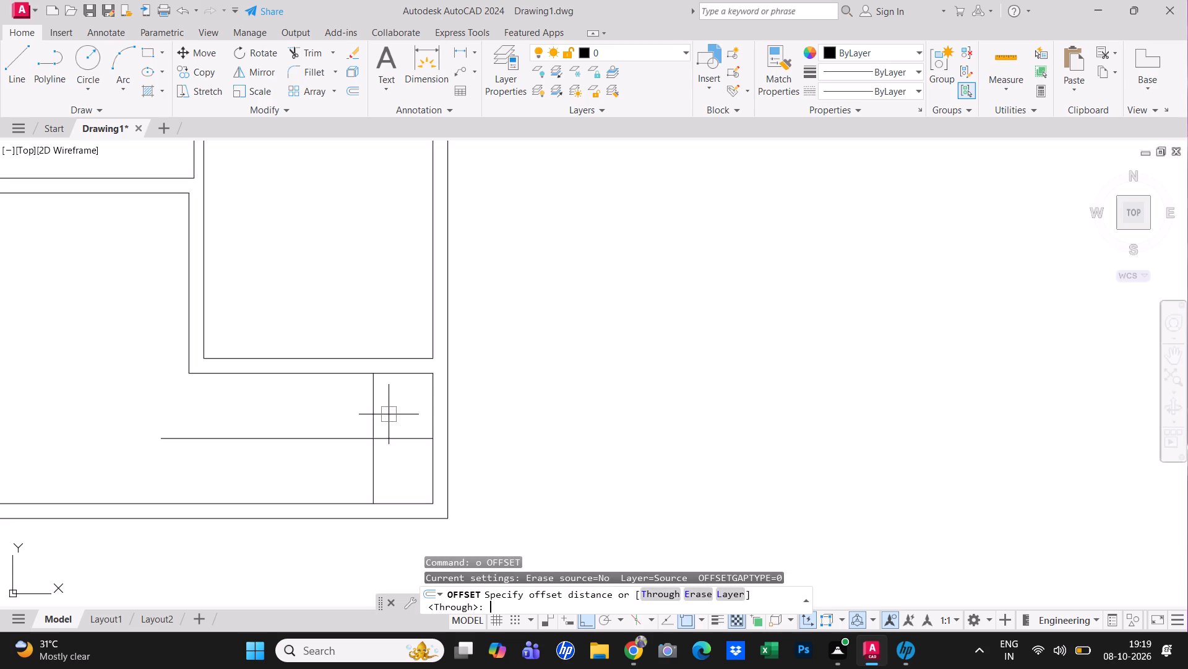
text(1')
key(Return)
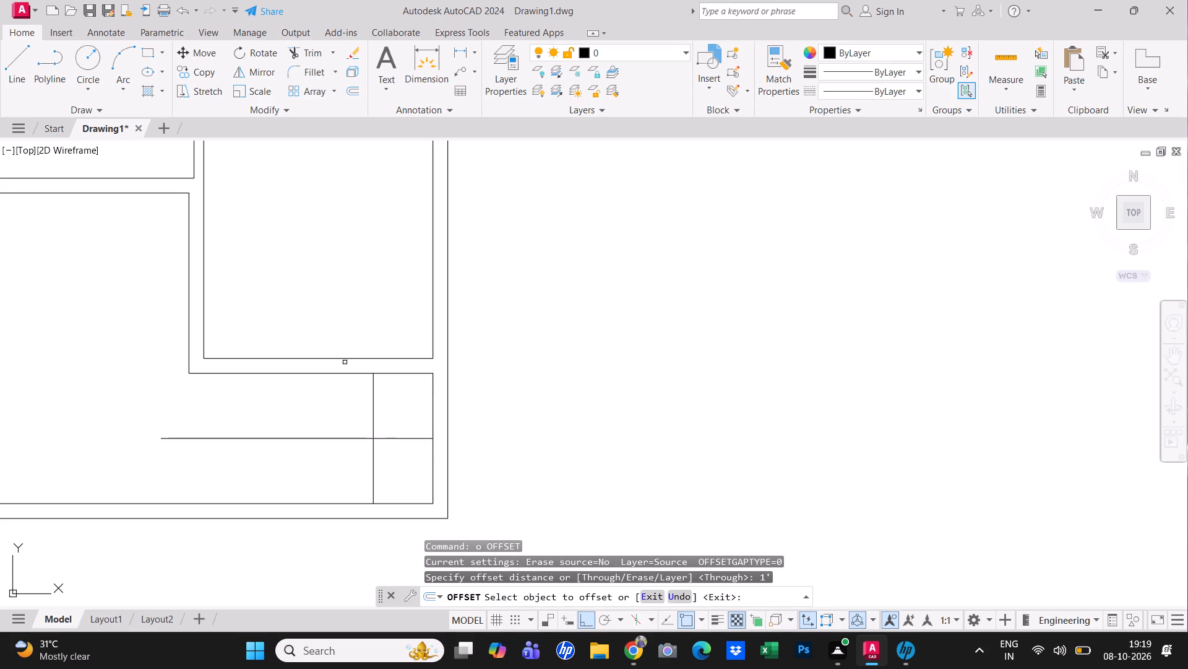
click(374, 409)
drag(293, 411, 325, 414)
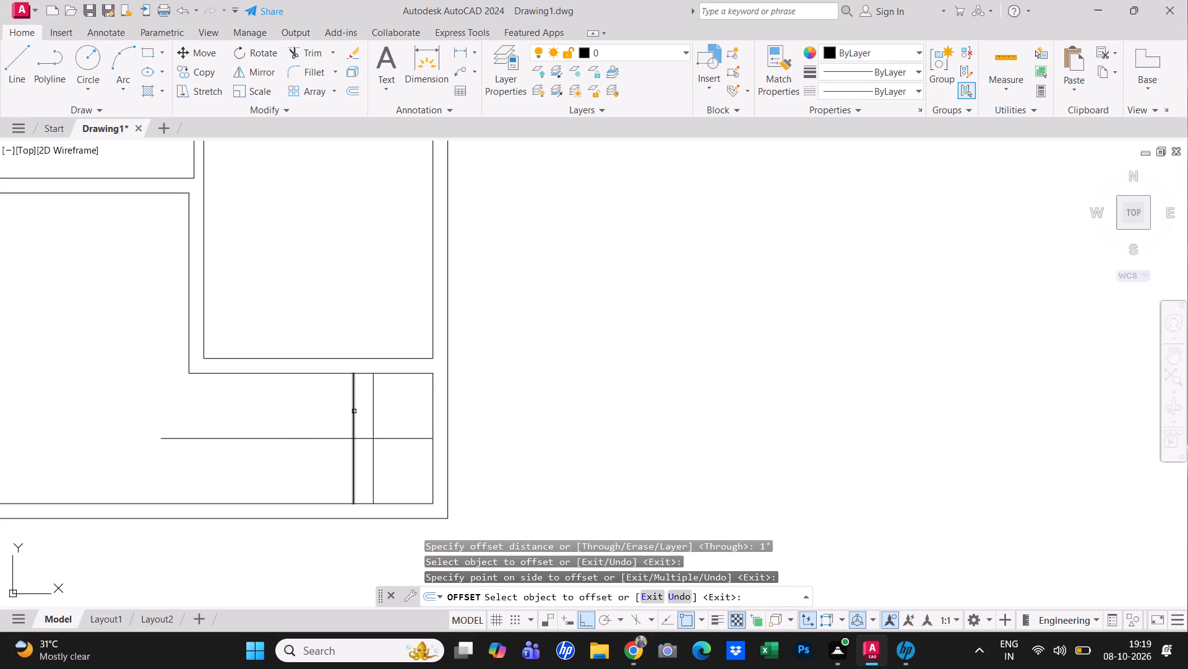
click(353, 411)
click(309, 416)
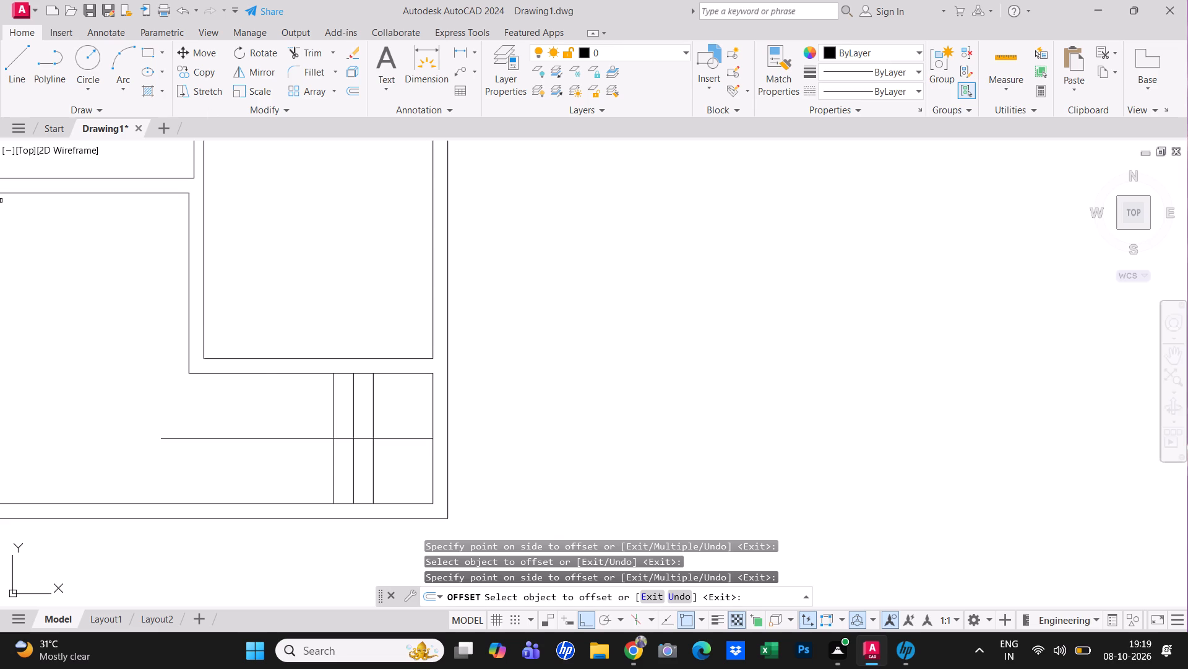
click(331, 480)
drag(215, 476, 230, 476)
click(334, 467)
click(291, 480)
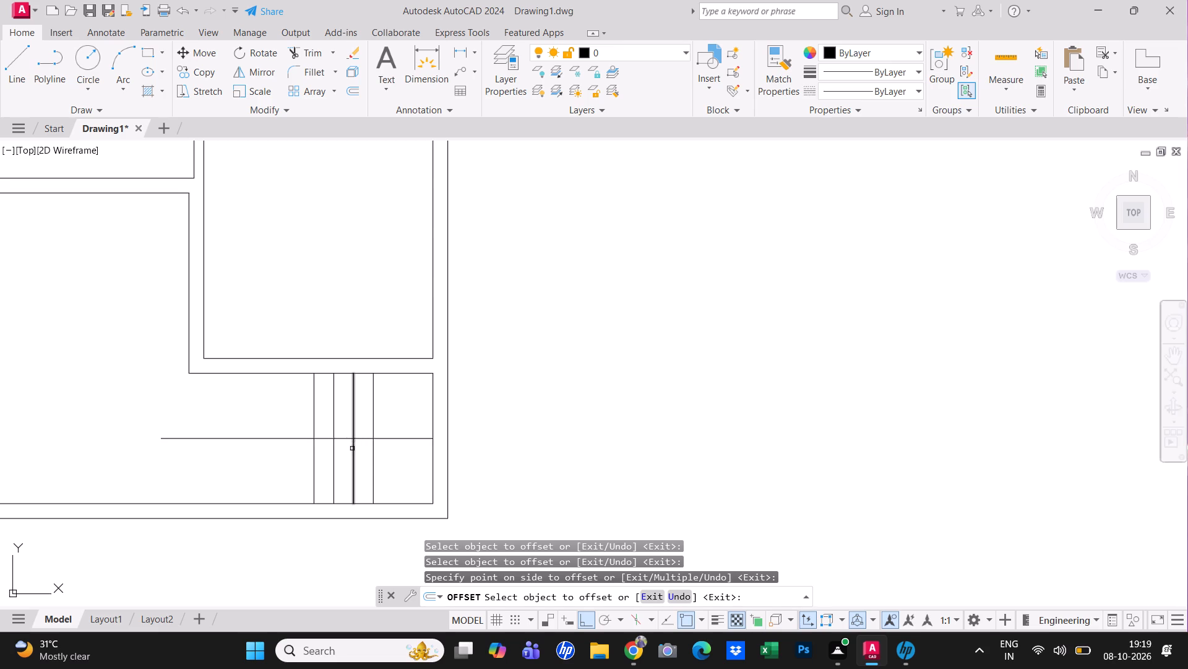
drag(315, 474, 310, 480)
drag(203, 502, 225, 496)
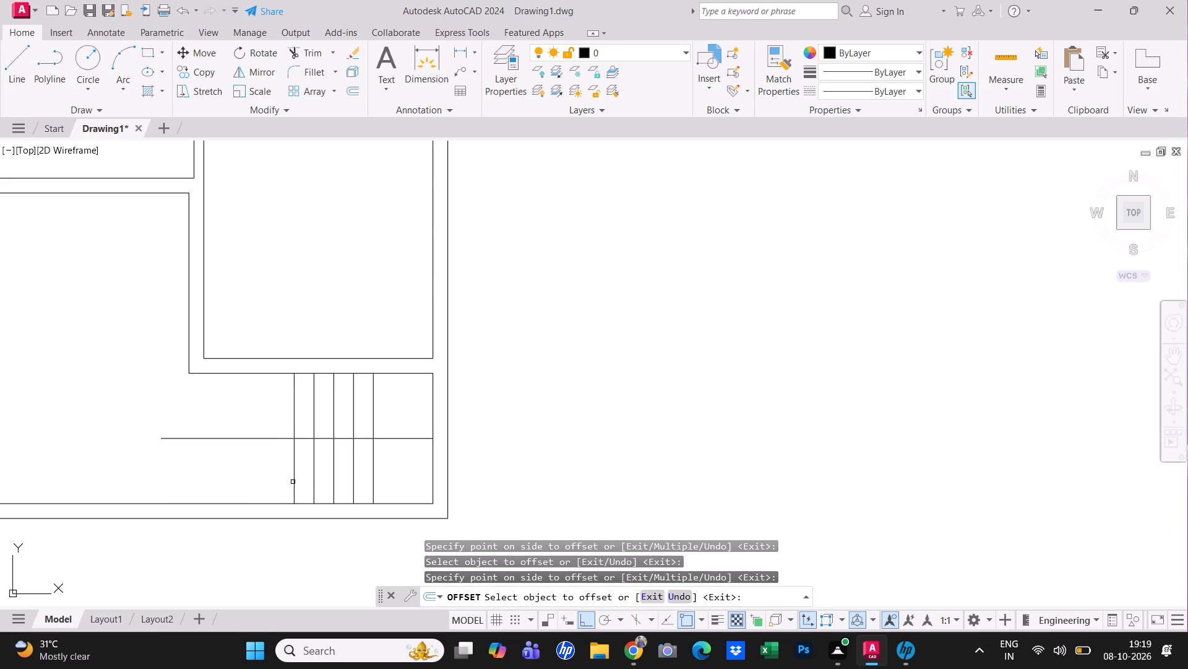
Continue offsetting the westernmost tread line westward at 1' spacing to add five more tread lines.
click(293, 482)
click(218, 482)
click(273, 478)
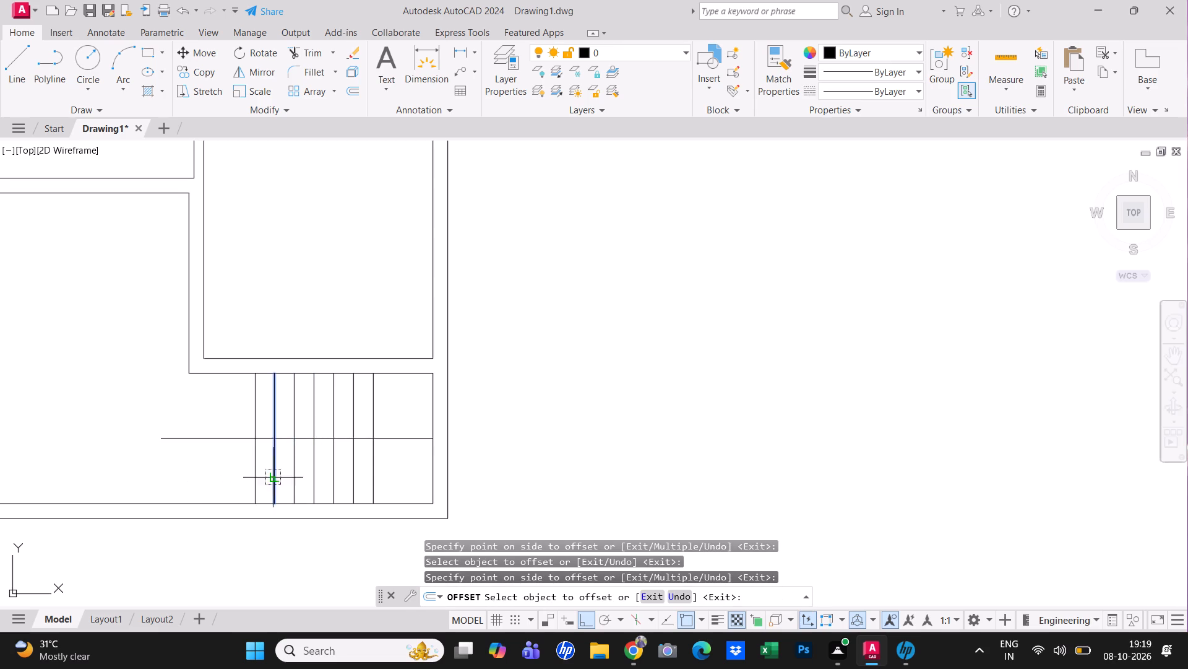
click(206, 479)
click(252, 481)
click(158, 465)
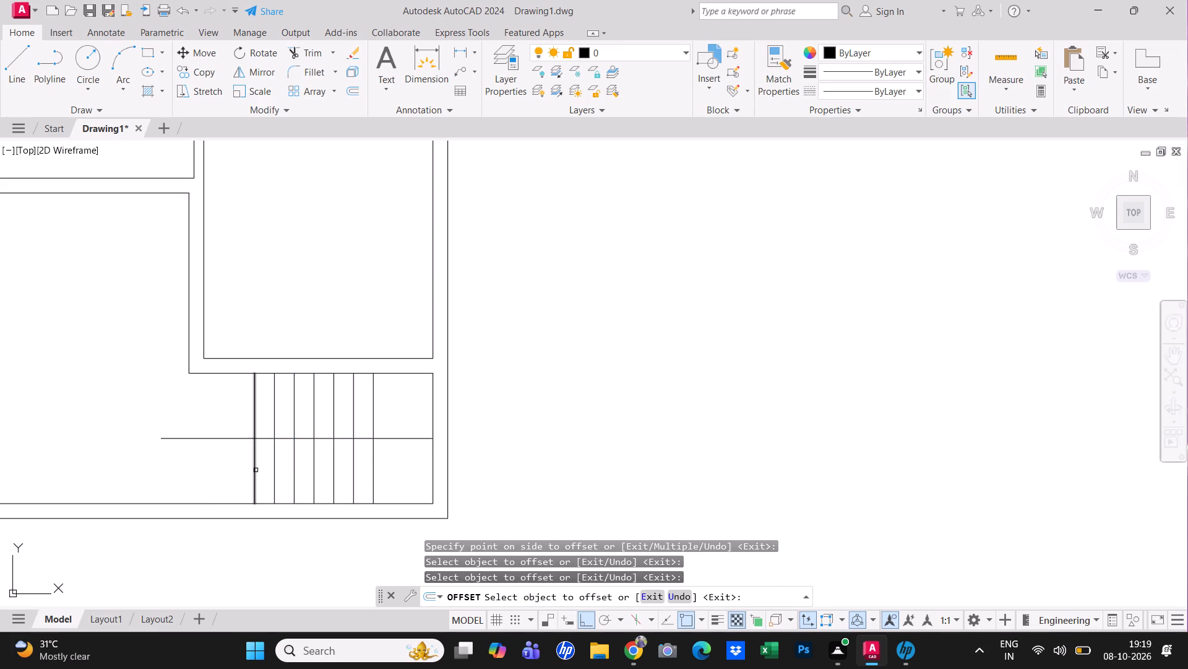
drag(256, 471, 241, 474)
drag(142, 472, 157, 472)
drag(236, 473, 230, 475)
click(161, 473)
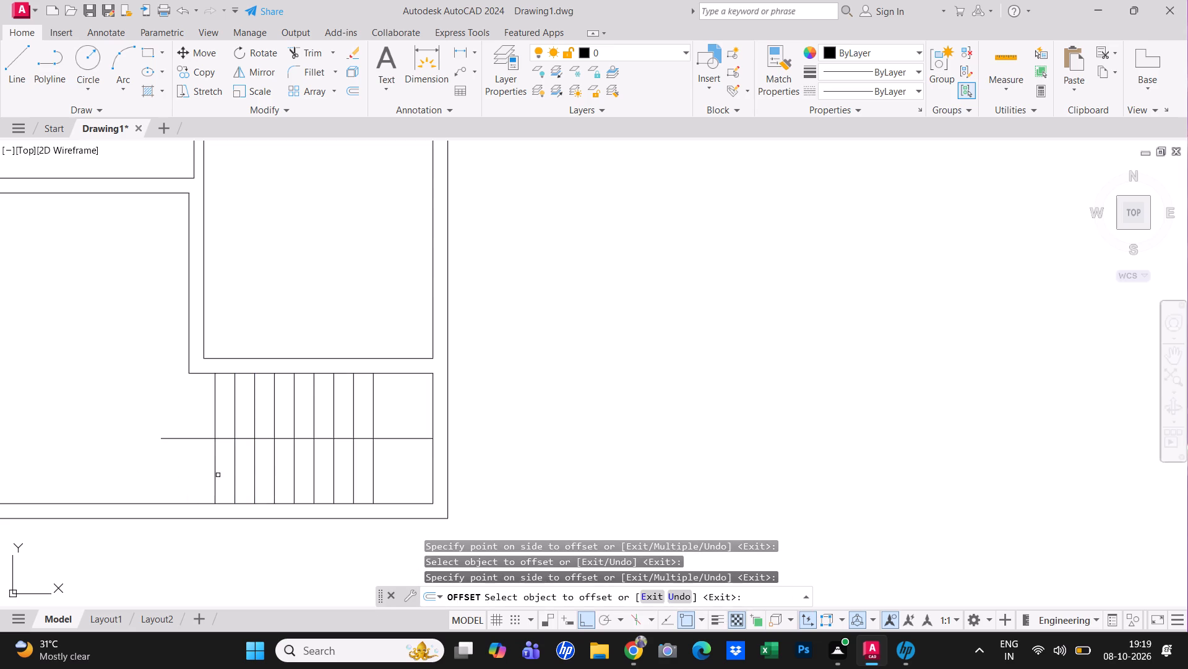
click(216, 476)
click(161, 475)
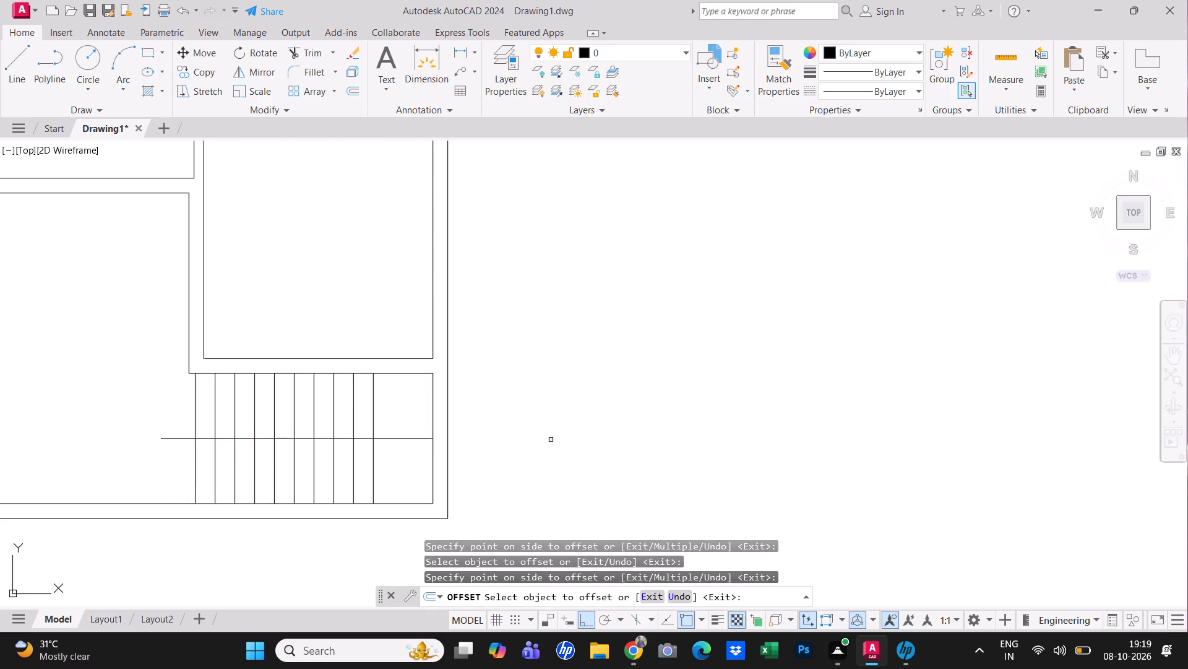
right_click(553, 437)
click(567, 442)
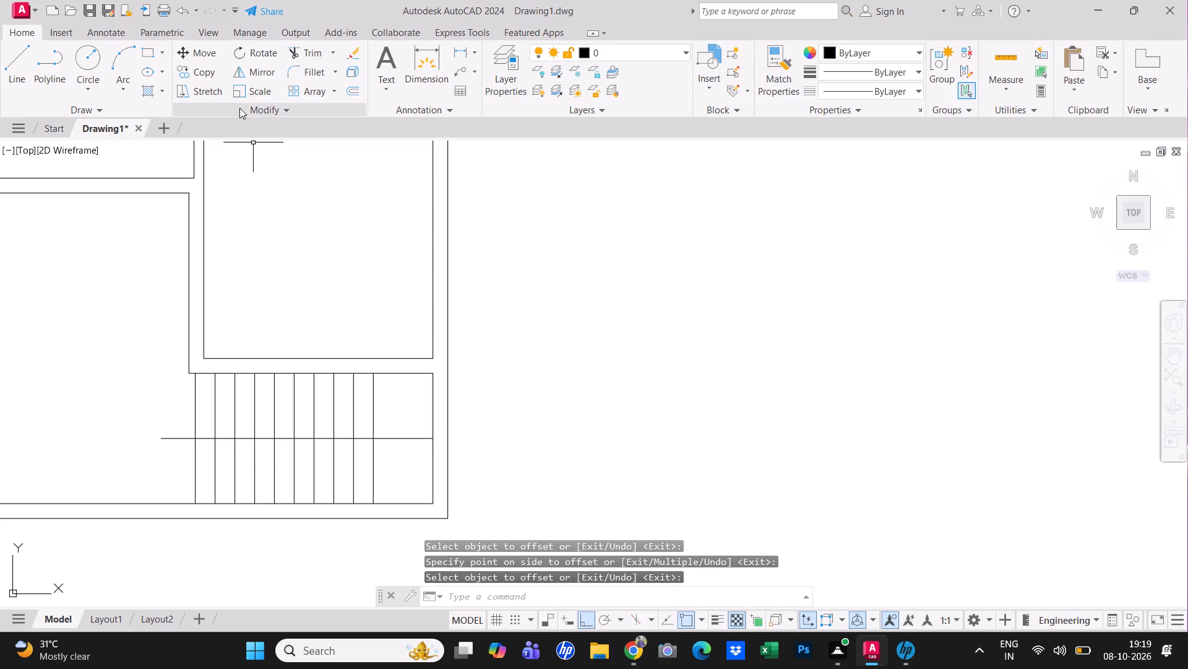
Trim the middle line's overhang west of the stair and the northern halves of the two westernmost tread lines.
click(307, 54)
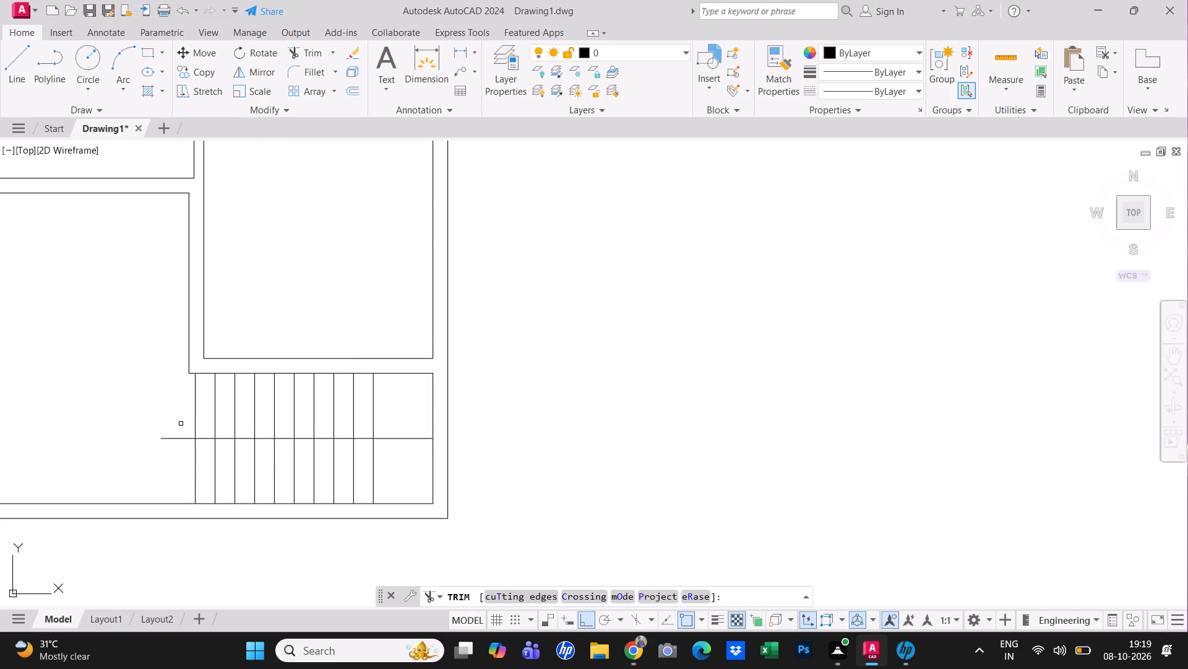
click(176, 438)
click(193, 416)
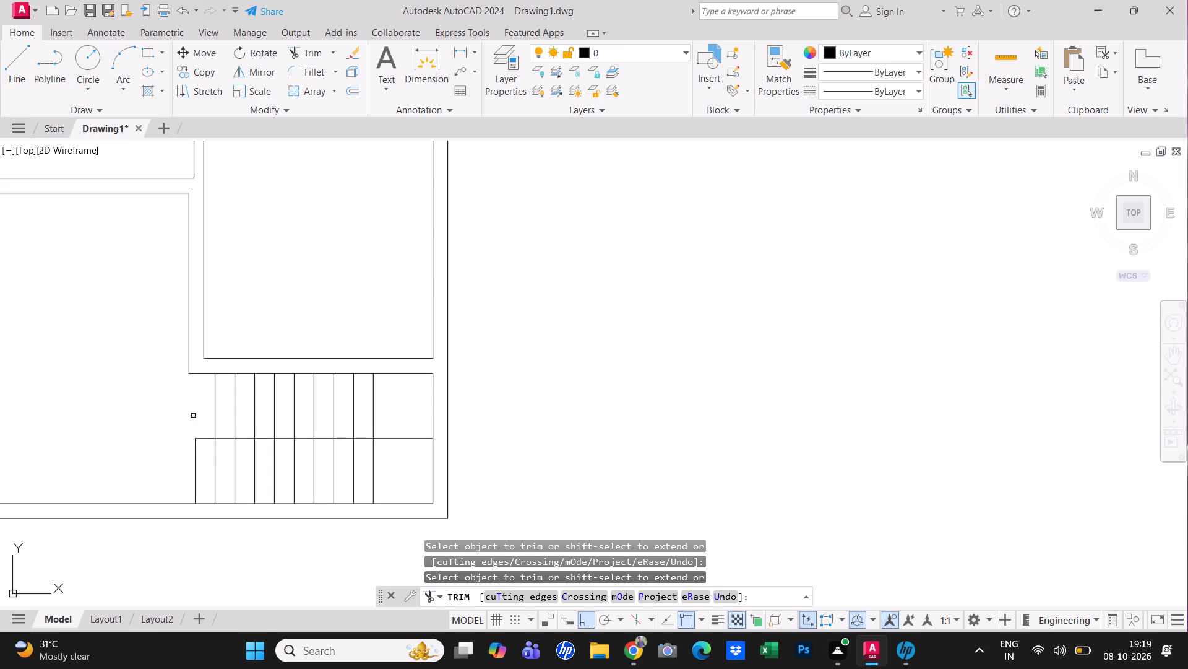
click(213, 409)
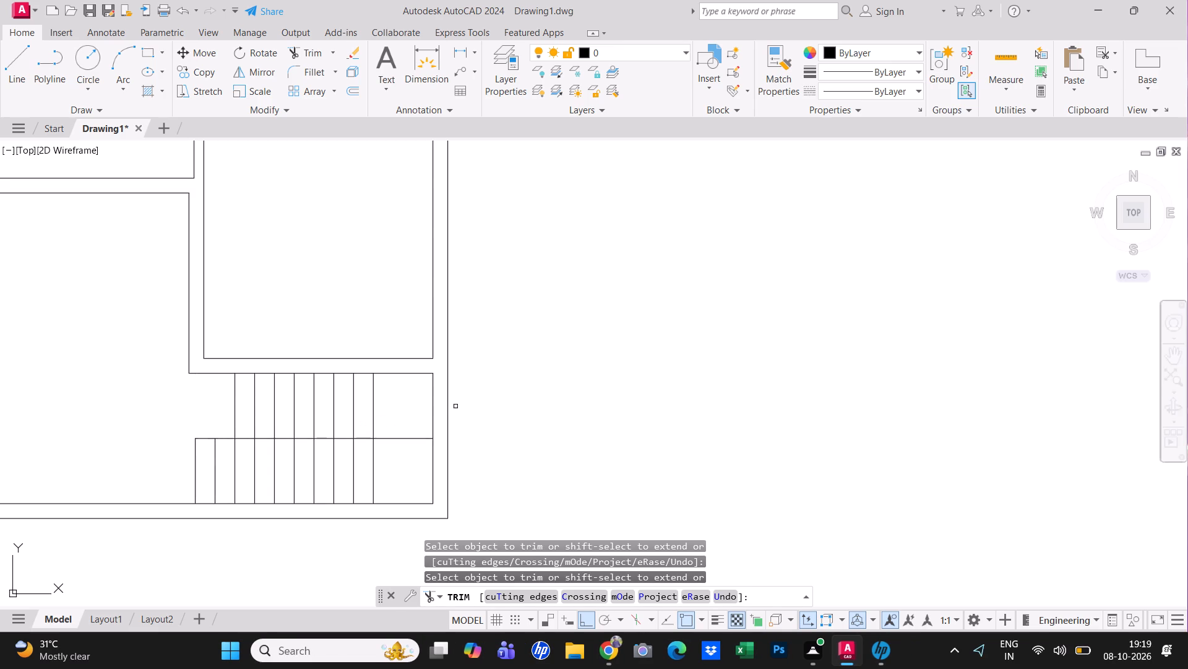
right_click(551, 364)
click(566, 372)
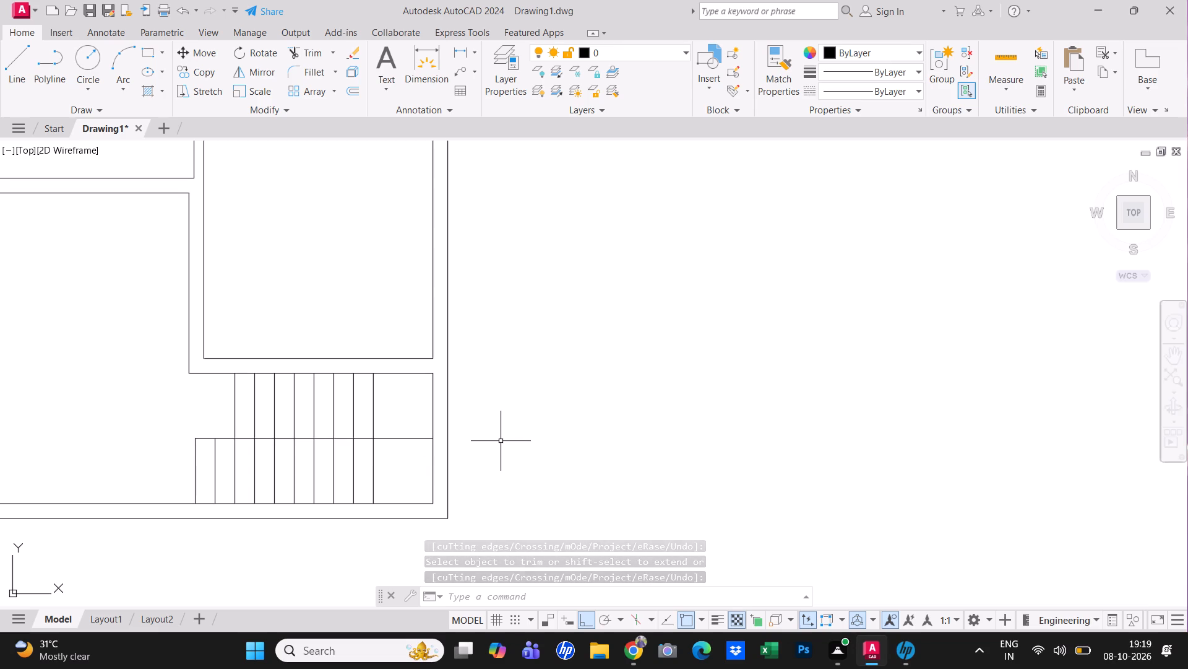
Offset the stair's middle horizontal line 1" to the north and 1" to the south.
key(Escape)
text(o 1")
key(Return)
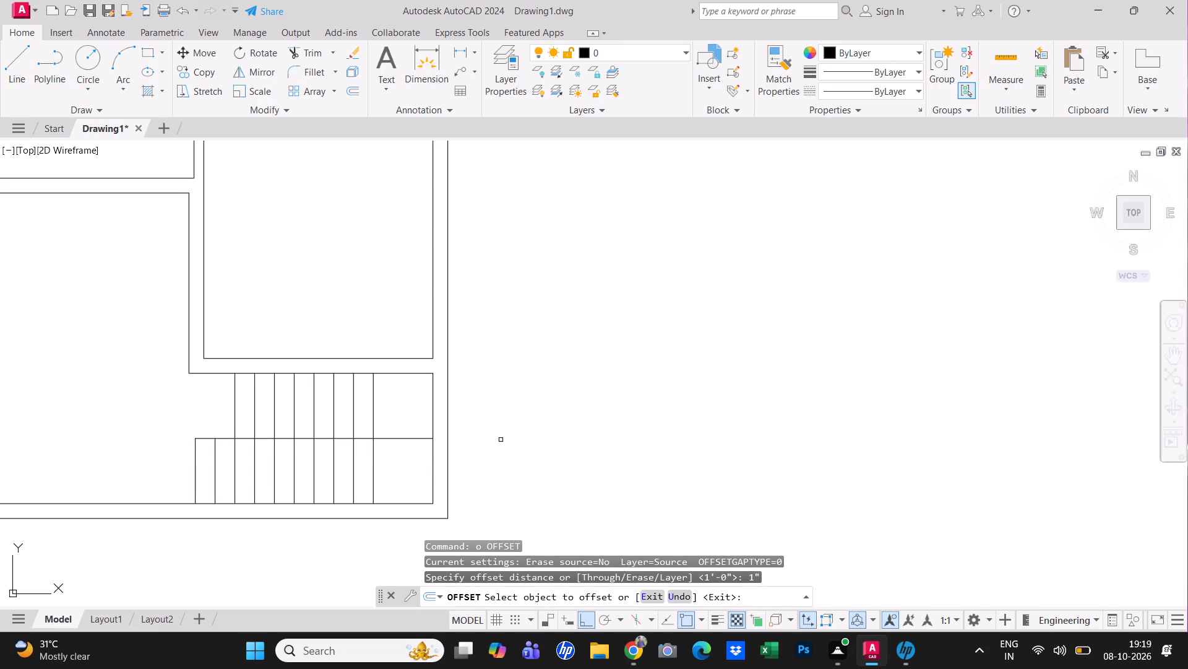
click(404, 437)
click(403, 411)
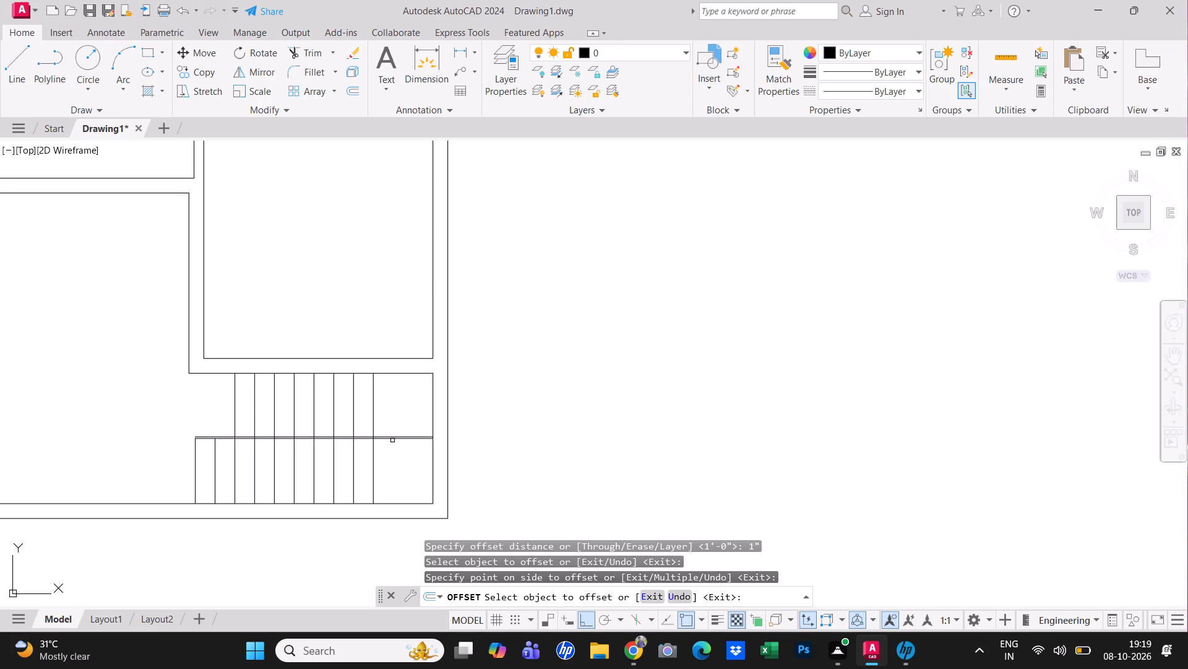
click(392, 439)
click(392, 450)
scroll(390, 441, up, 3)
drag(386, 433, 386, 444)
click(381, 461)
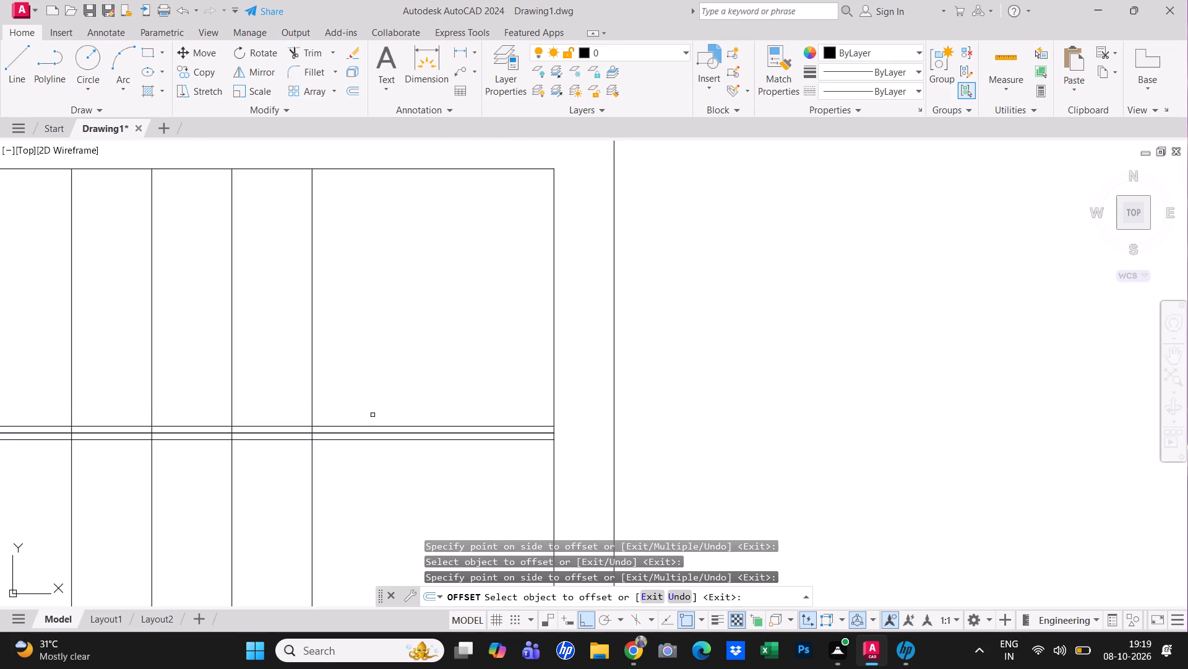
key(Escape)
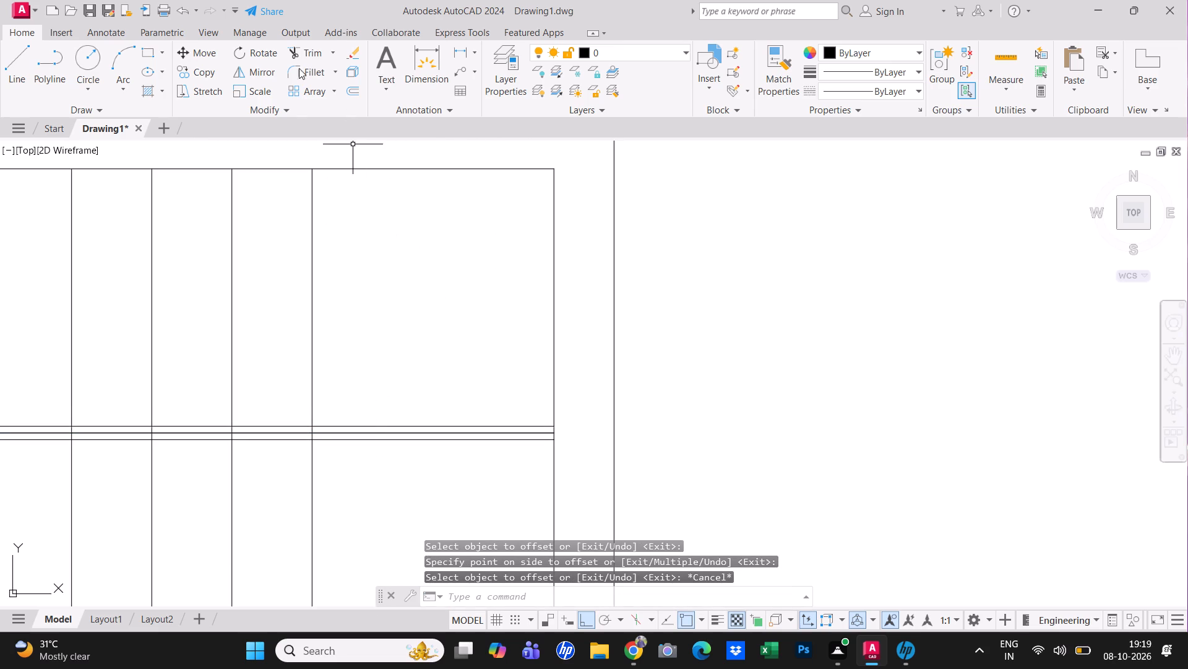
Trim the three middle horizontal lines between the easternmost tread line and the east wall to clear the landing.
click(303, 55)
drag(394, 388, 397, 411)
click(400, 469)
click(389, 410)
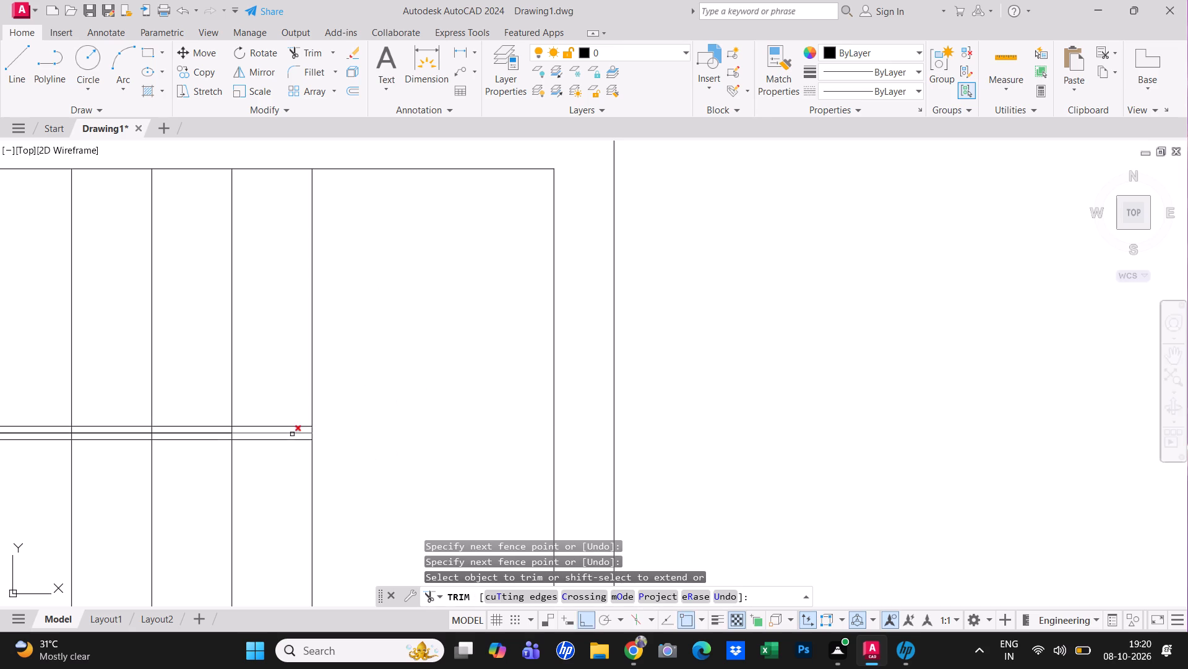
key(Escape)
Erase the stair's original centre line and the duplicate lying on it, keeping the two lines offset on either side.
middle_drag(293, 468, 493, 449)
scroll(493, 449, down, 1)
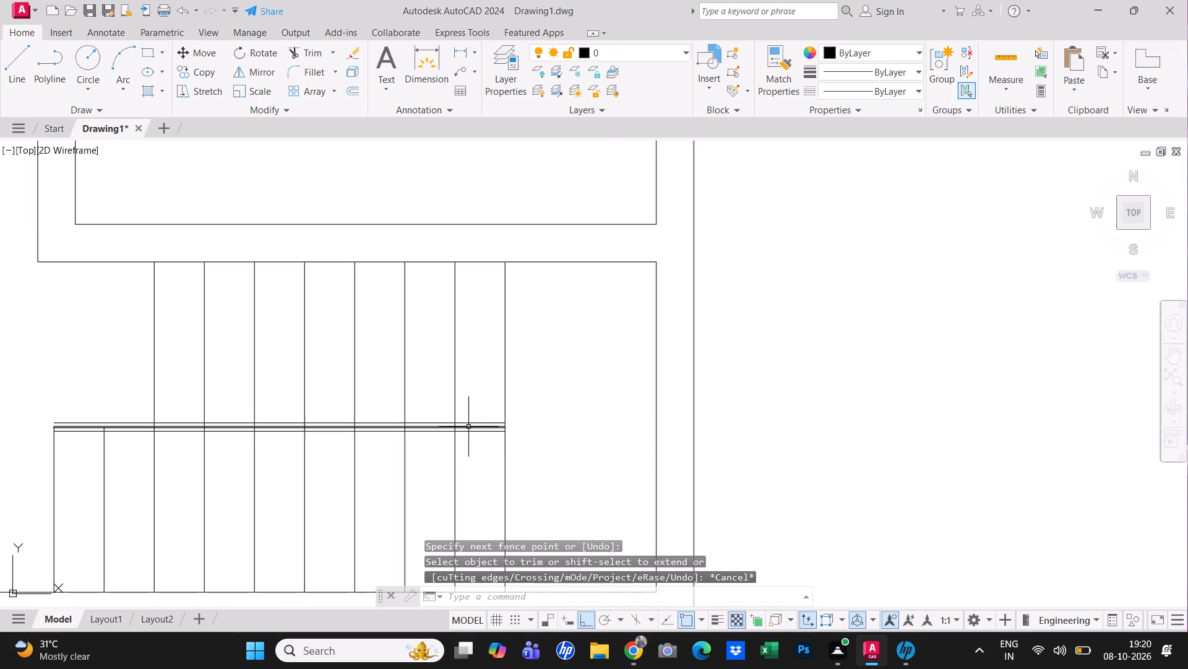
click(468, 427)
text(e)
key(space)
key(Escape)
key(Escape)
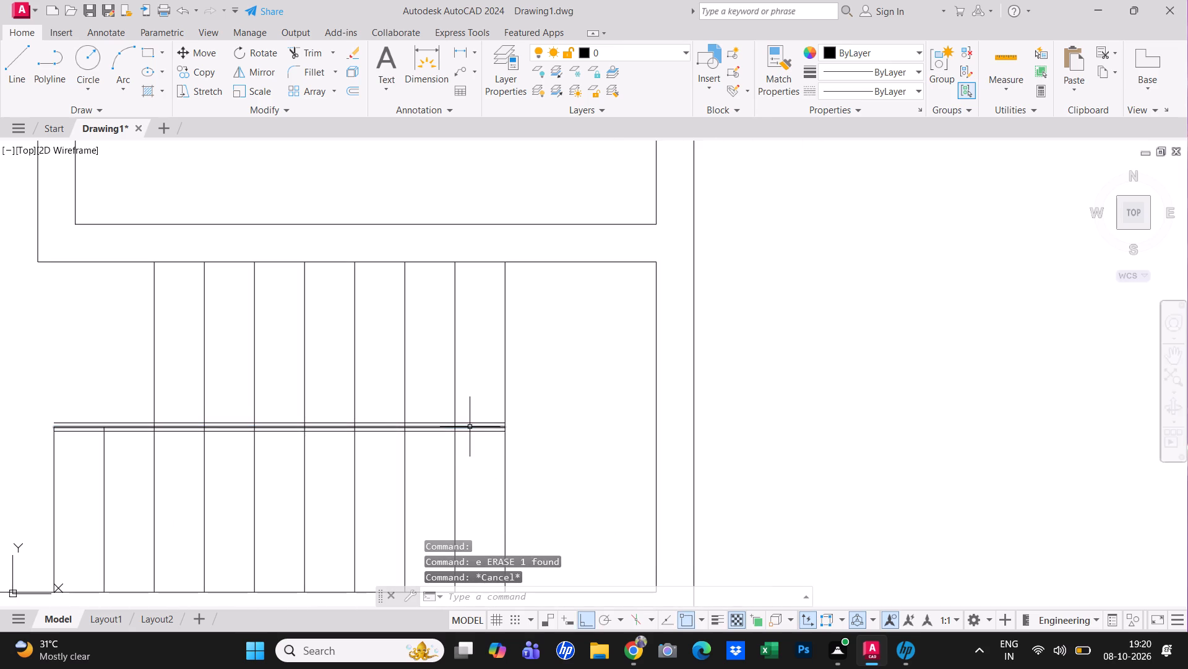
click(480, 428)
text(e)
key(space)
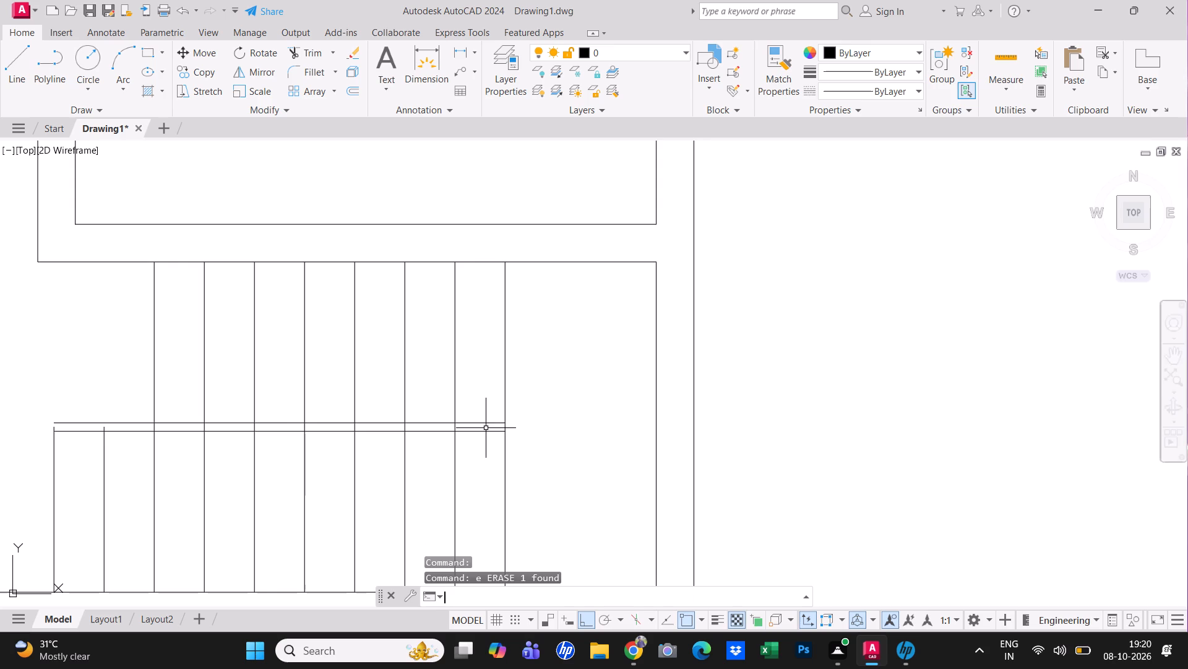
key(Escape)
key(Escape)
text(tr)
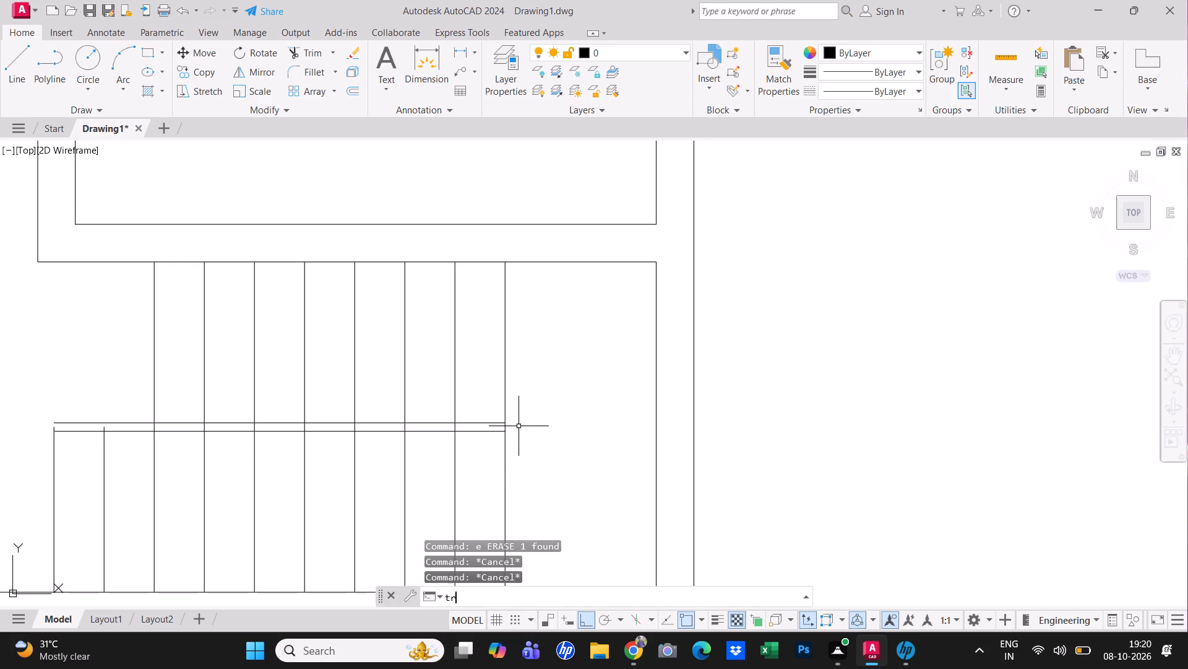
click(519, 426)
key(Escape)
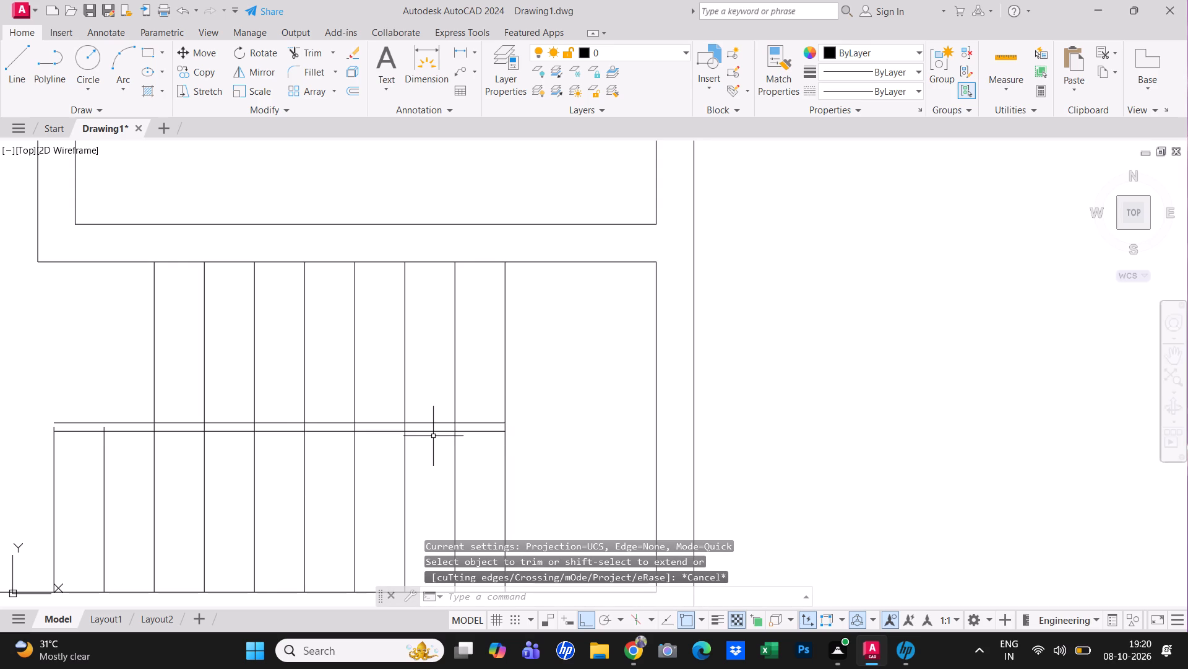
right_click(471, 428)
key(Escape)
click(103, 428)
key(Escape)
Fillet the westernmost tread line with the northern of the two middle lines to close the stair's west corner.
scroll(107, 435, up, 1)
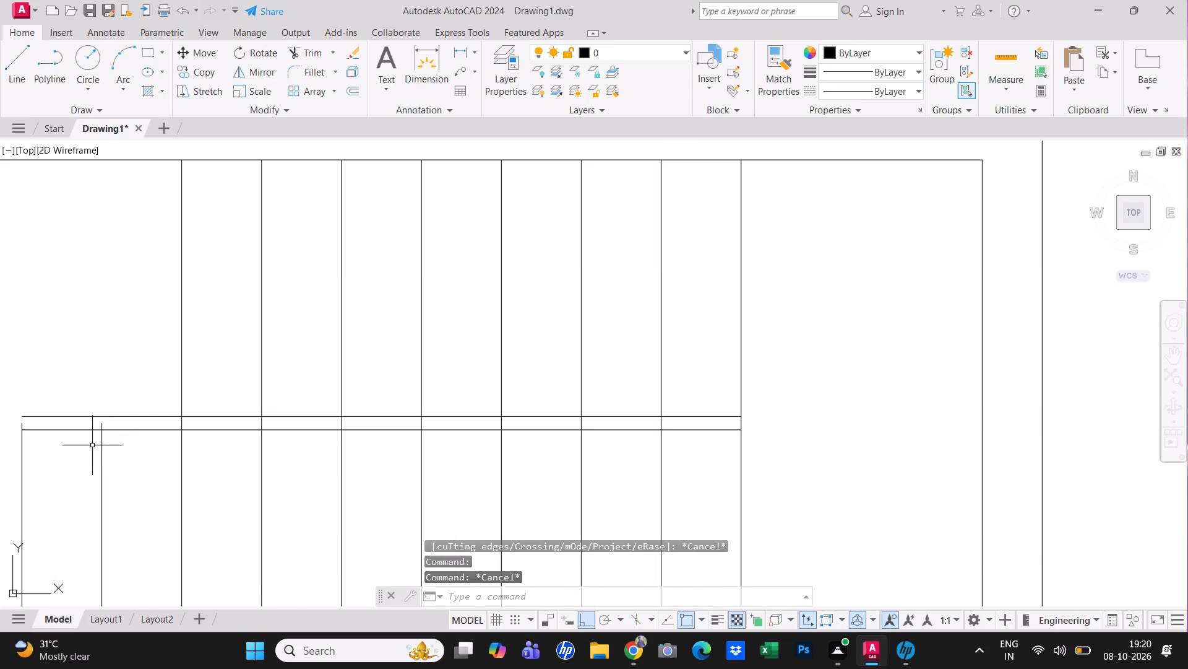
middle_drag(65, 452, 121, 460)
key(Escape)
key(f)
key(space)
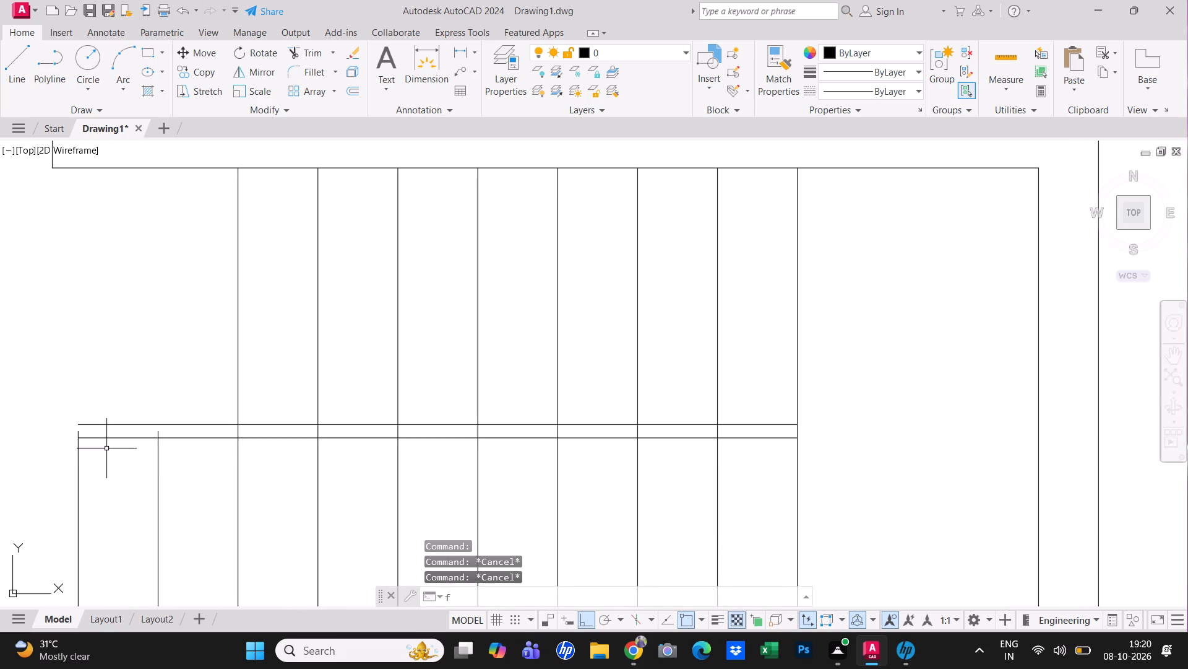
click(77, 440)
click(99, 426)
key(Escape)
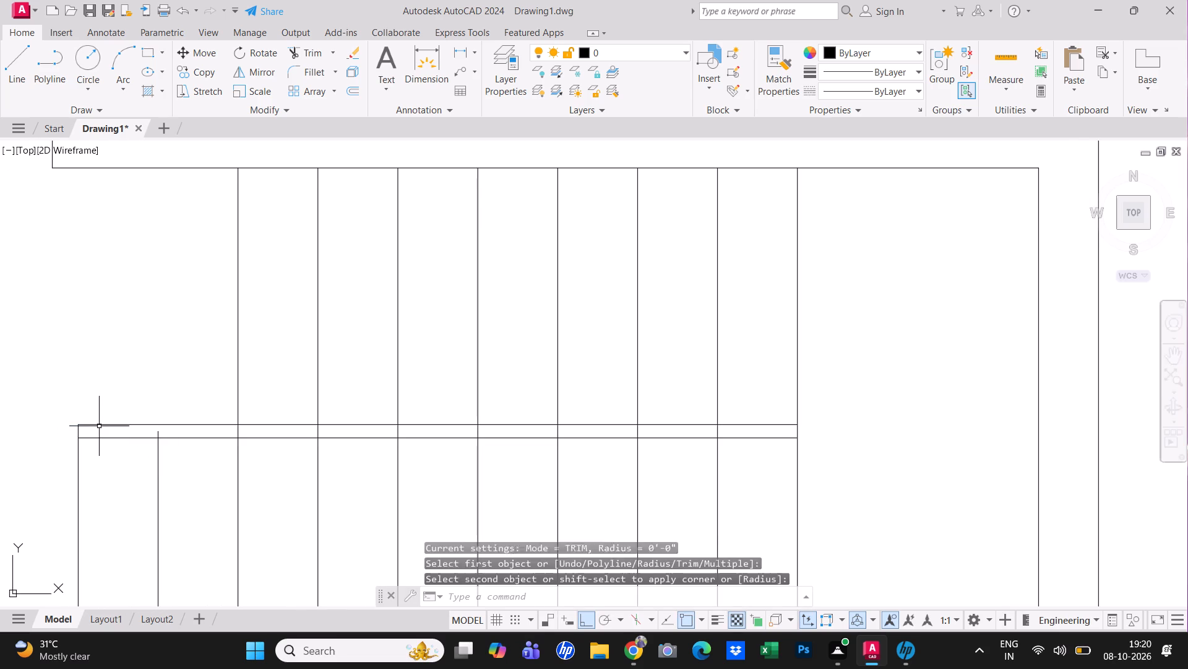
Trim the tread line segments lying between the stair's two parallel middle lines.
click(296, 55)
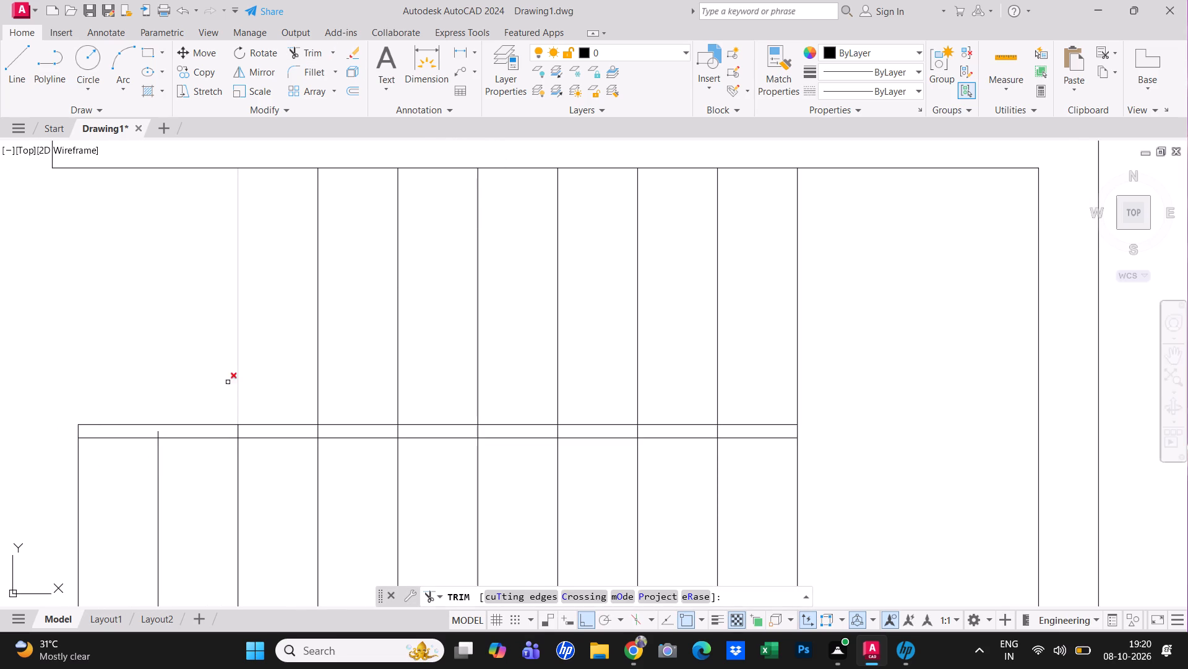
click(141, 431)
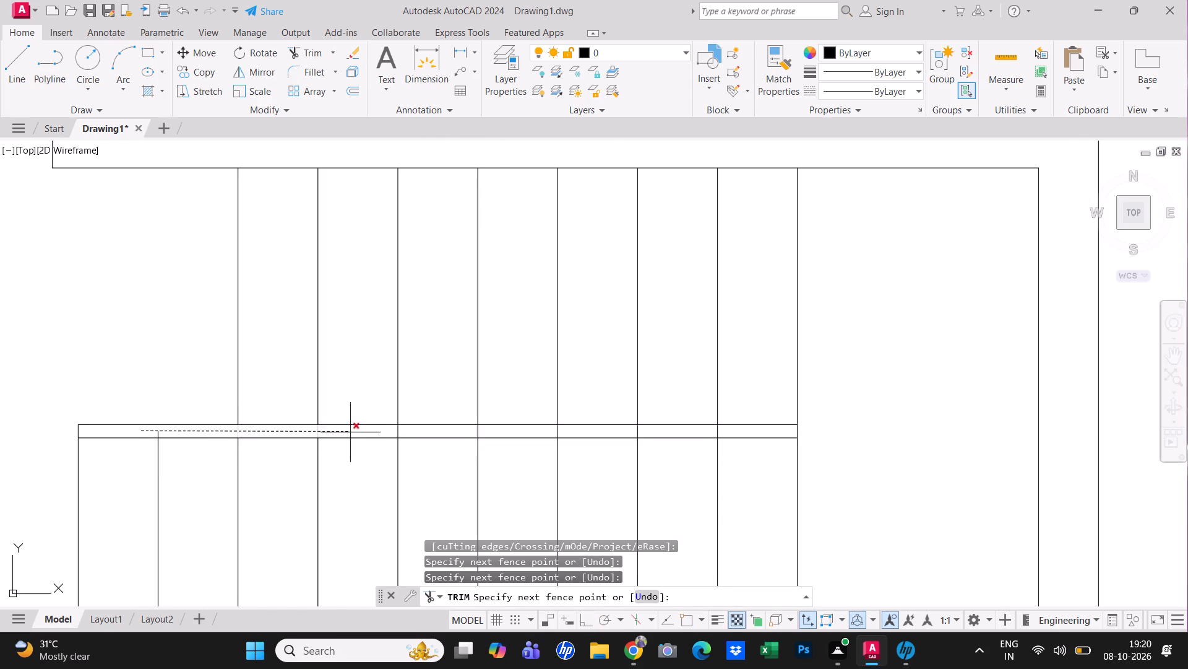
click(354, 436)
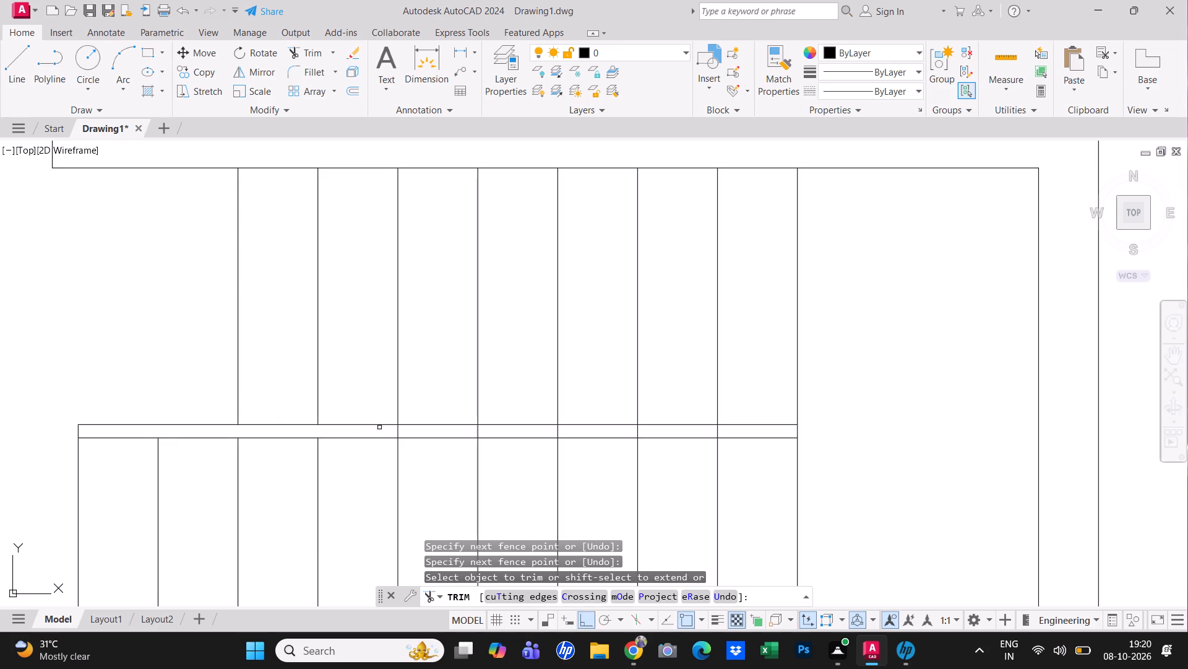
click(381, 432)
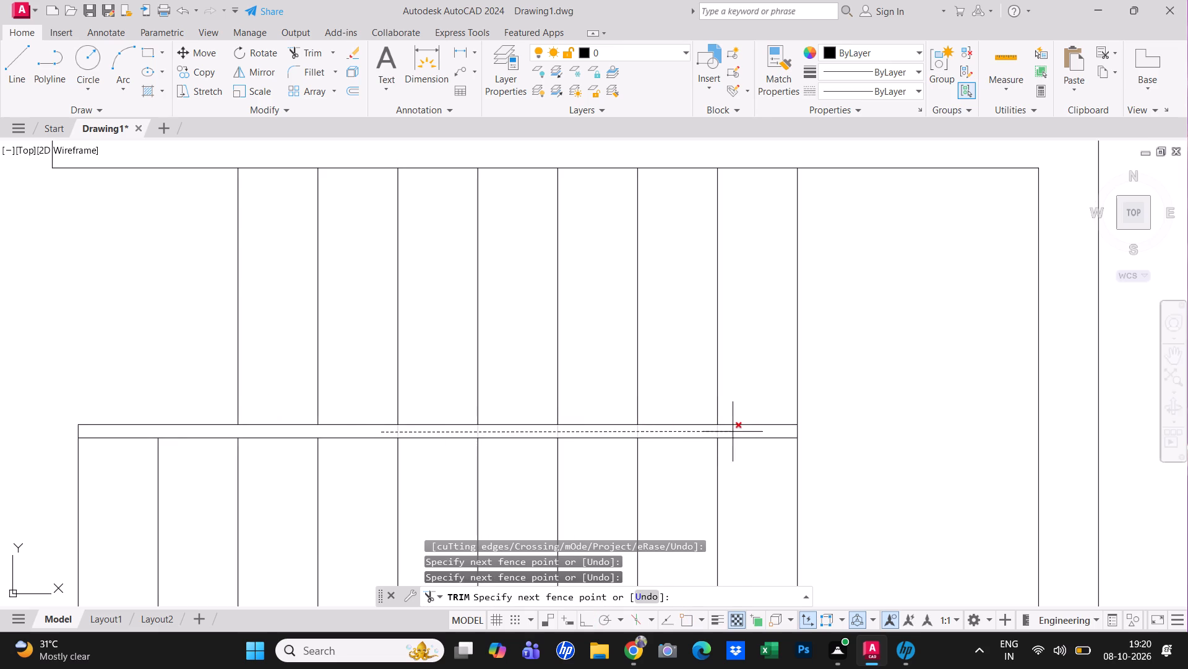
click(734, 432)
key(Escape)
scroll(717, 434, down, 2)
middle_drag(772, 432, 713, 397)
key(Escape)
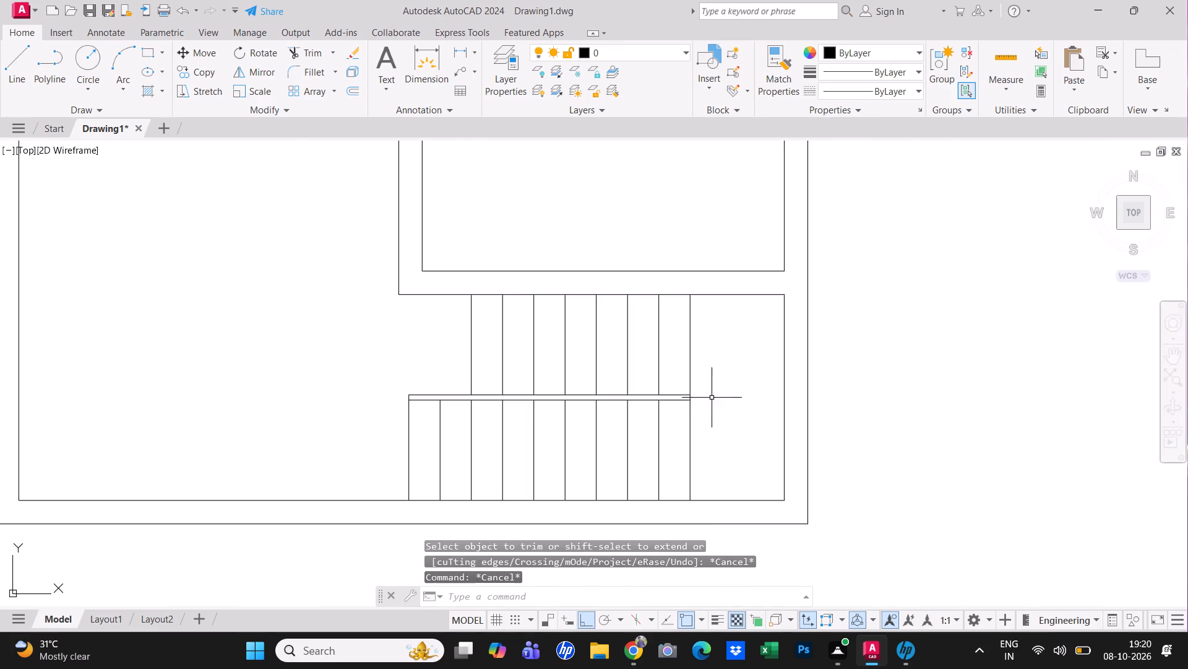
key(Escape)
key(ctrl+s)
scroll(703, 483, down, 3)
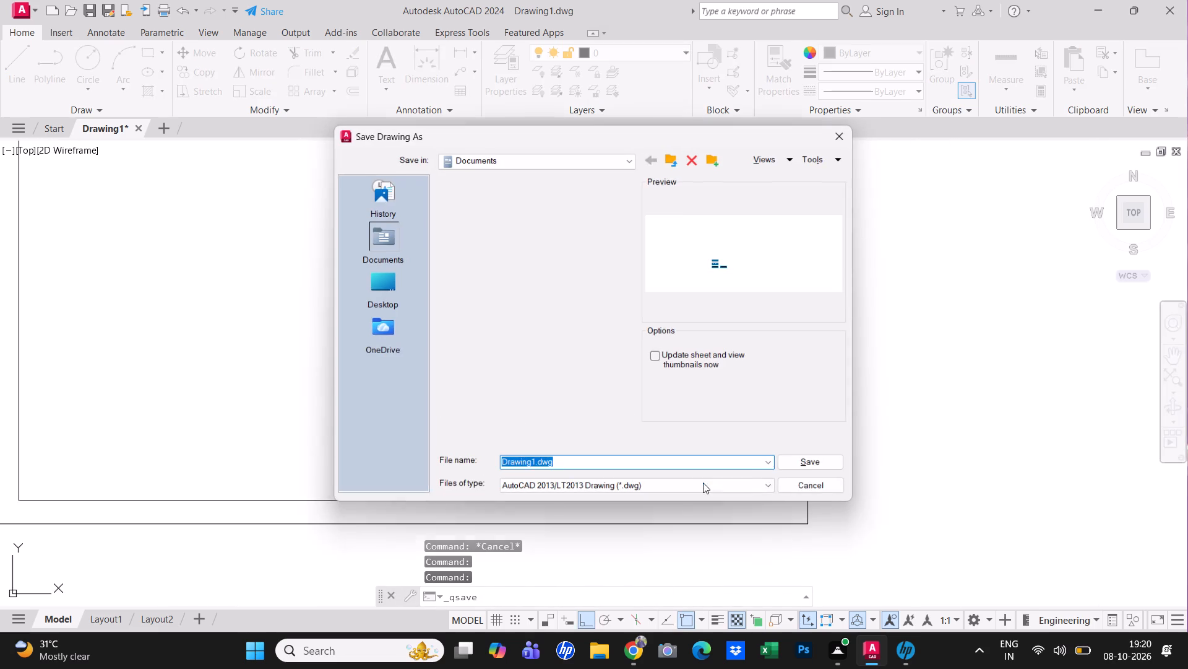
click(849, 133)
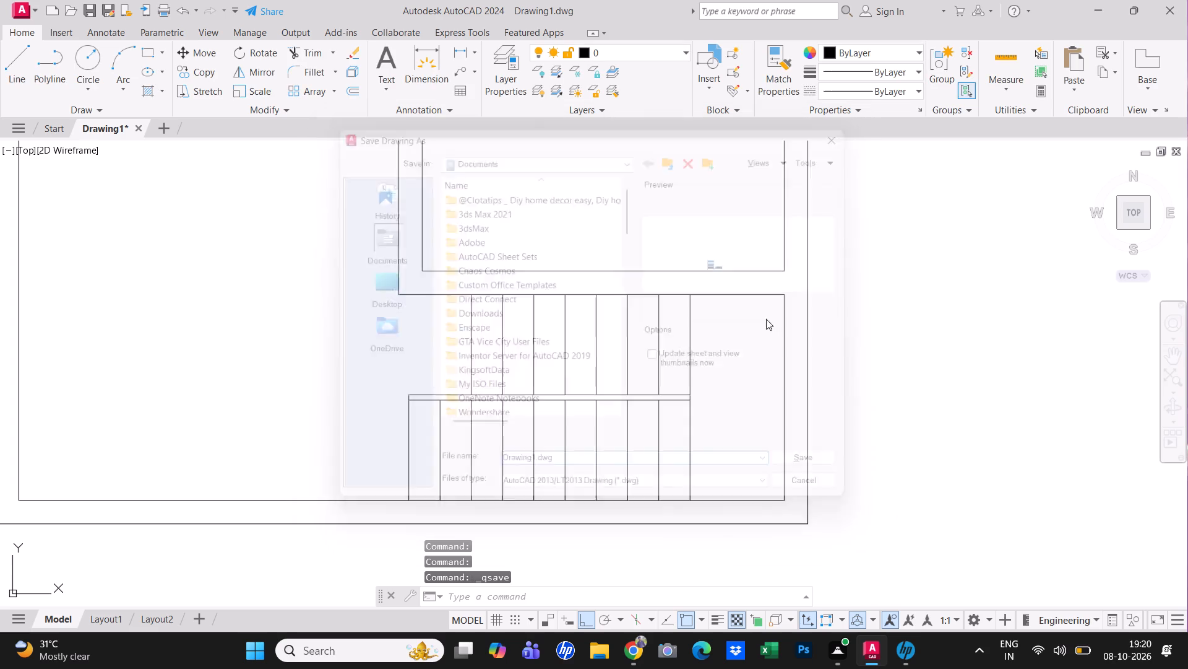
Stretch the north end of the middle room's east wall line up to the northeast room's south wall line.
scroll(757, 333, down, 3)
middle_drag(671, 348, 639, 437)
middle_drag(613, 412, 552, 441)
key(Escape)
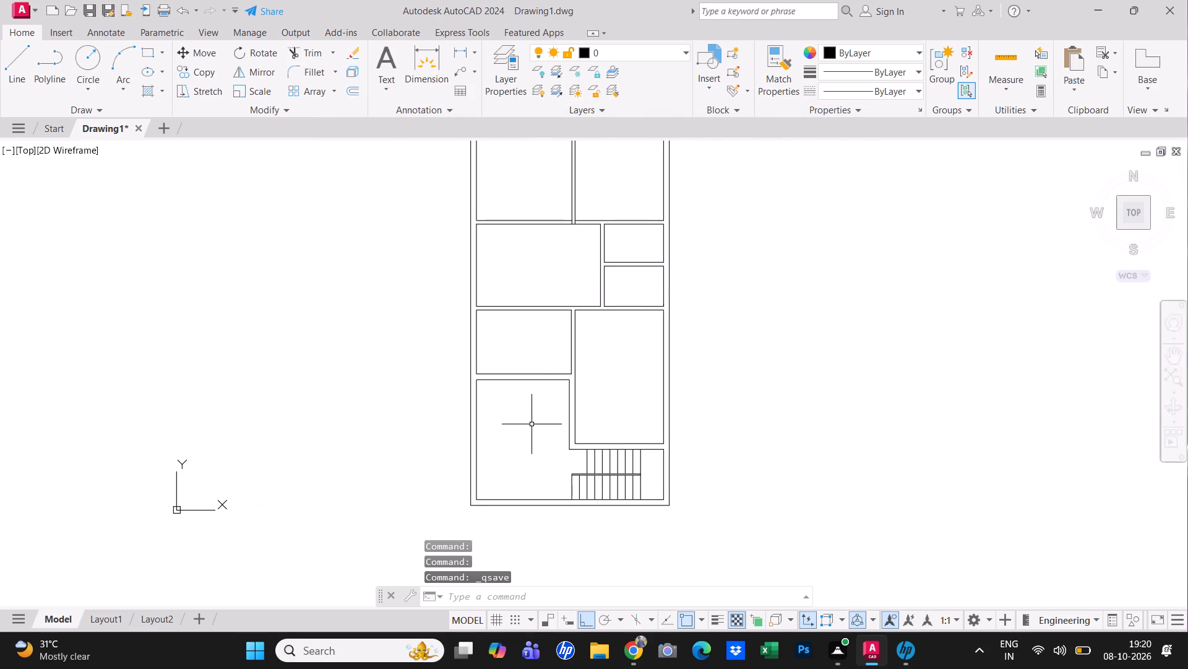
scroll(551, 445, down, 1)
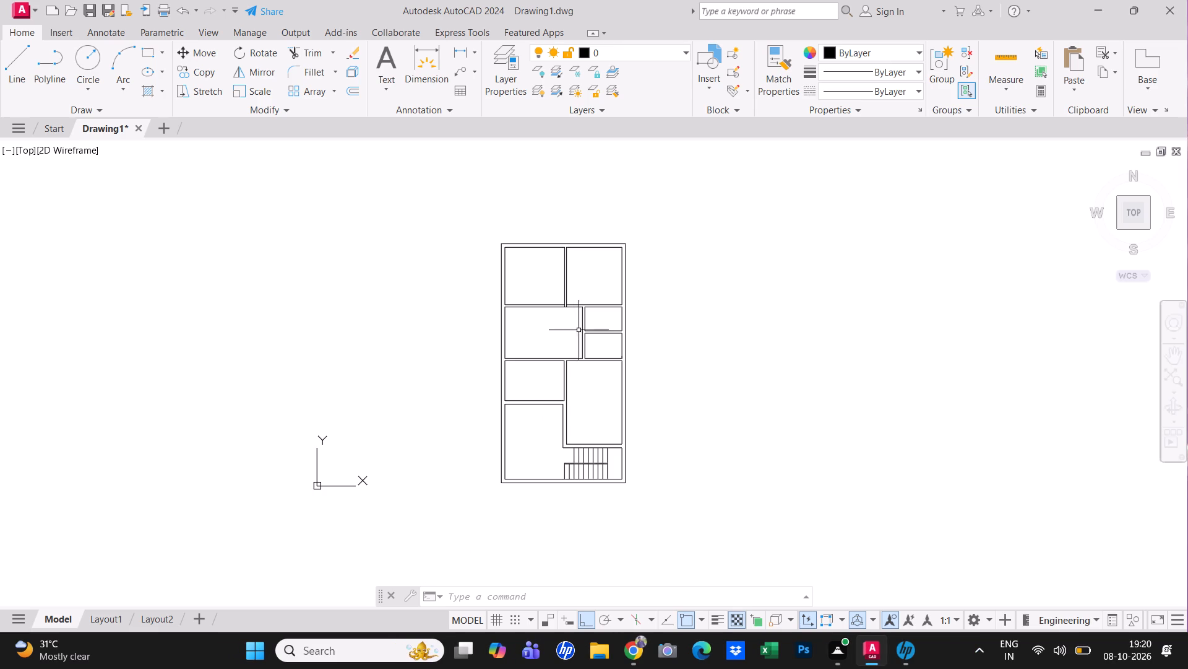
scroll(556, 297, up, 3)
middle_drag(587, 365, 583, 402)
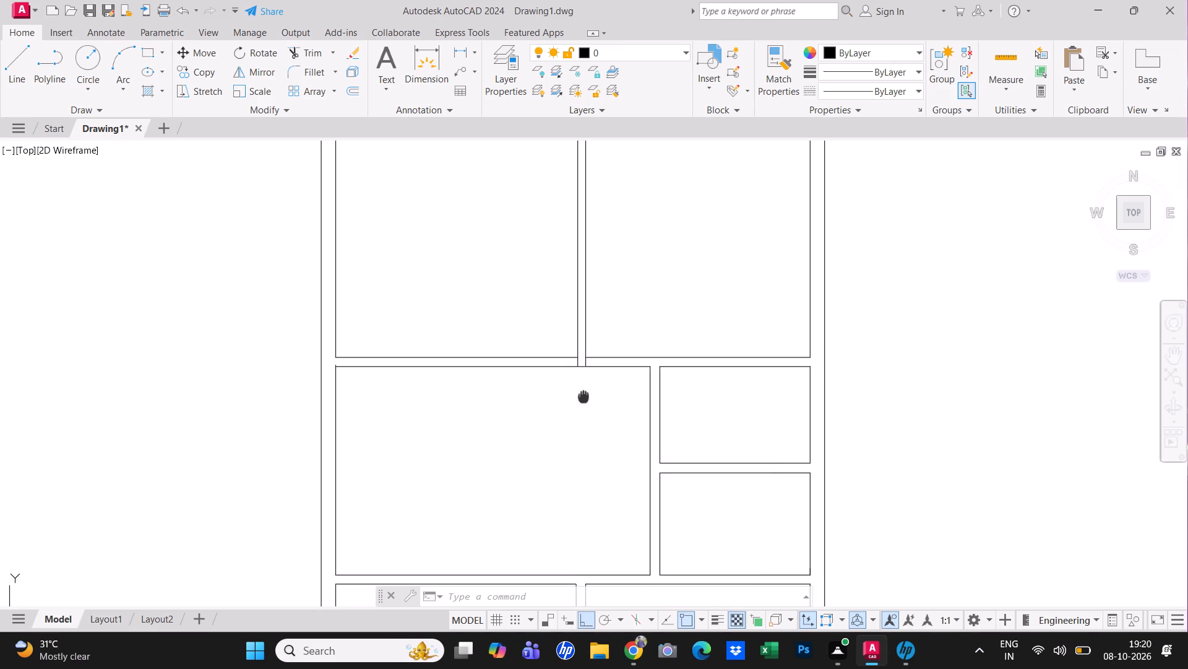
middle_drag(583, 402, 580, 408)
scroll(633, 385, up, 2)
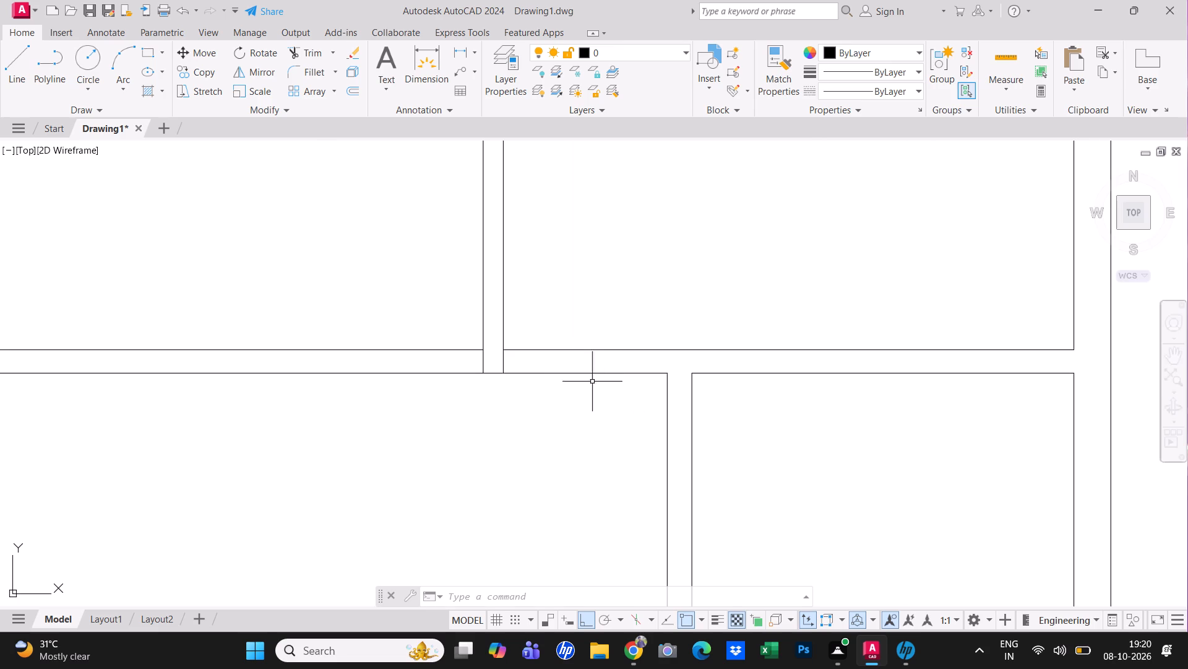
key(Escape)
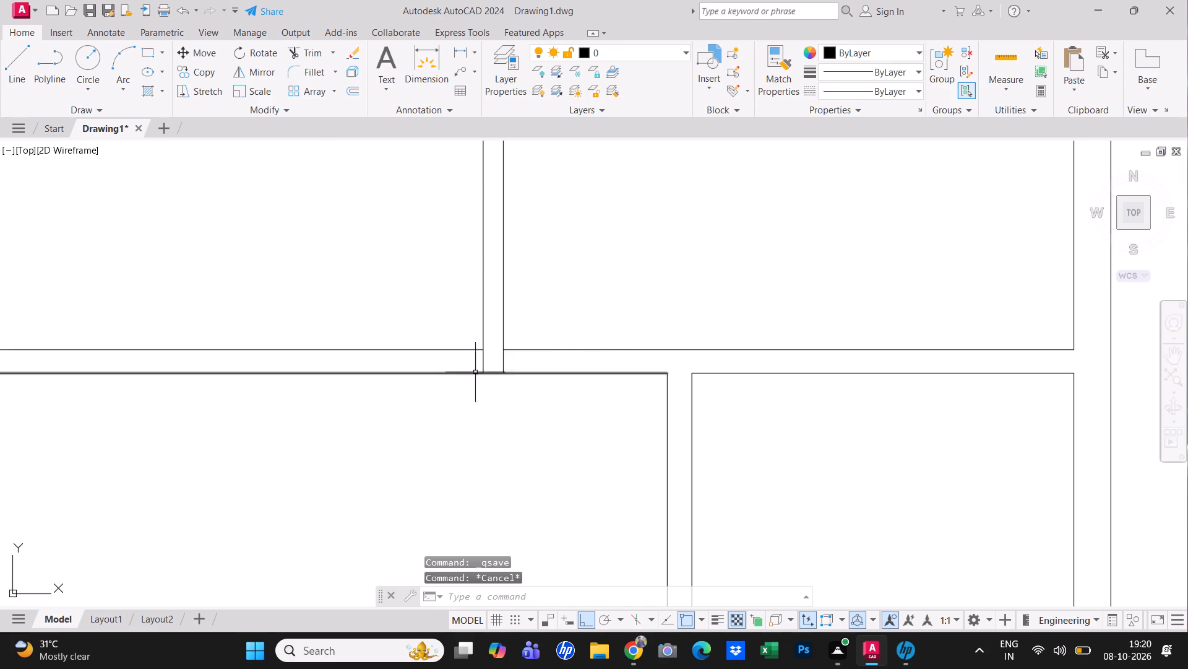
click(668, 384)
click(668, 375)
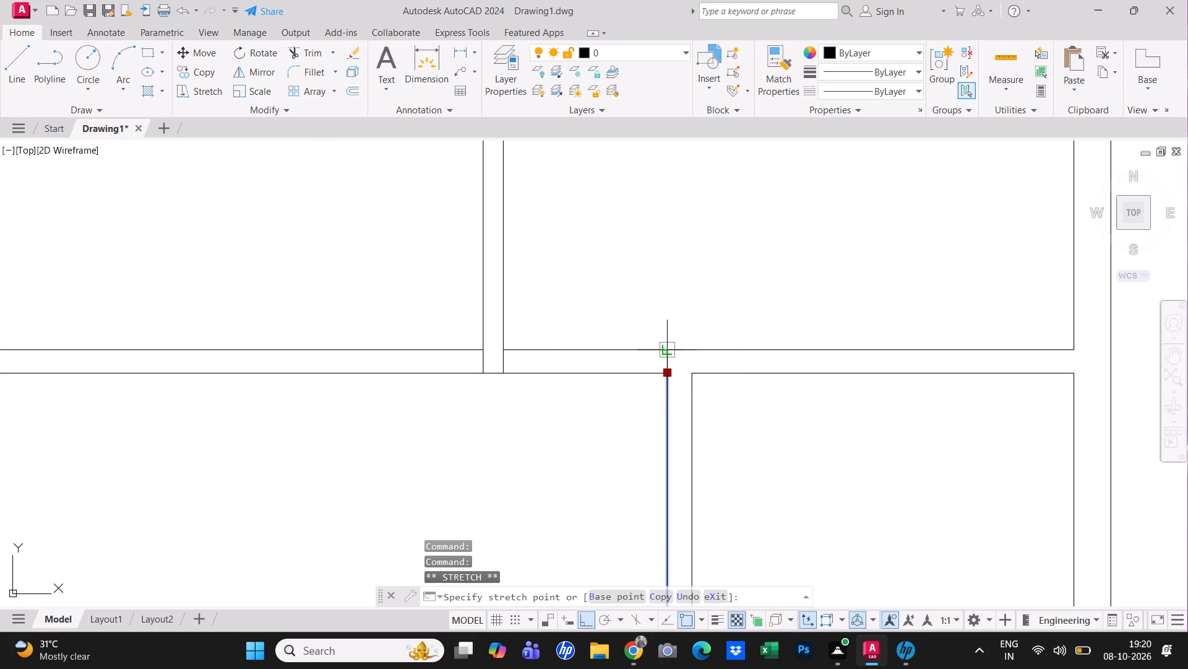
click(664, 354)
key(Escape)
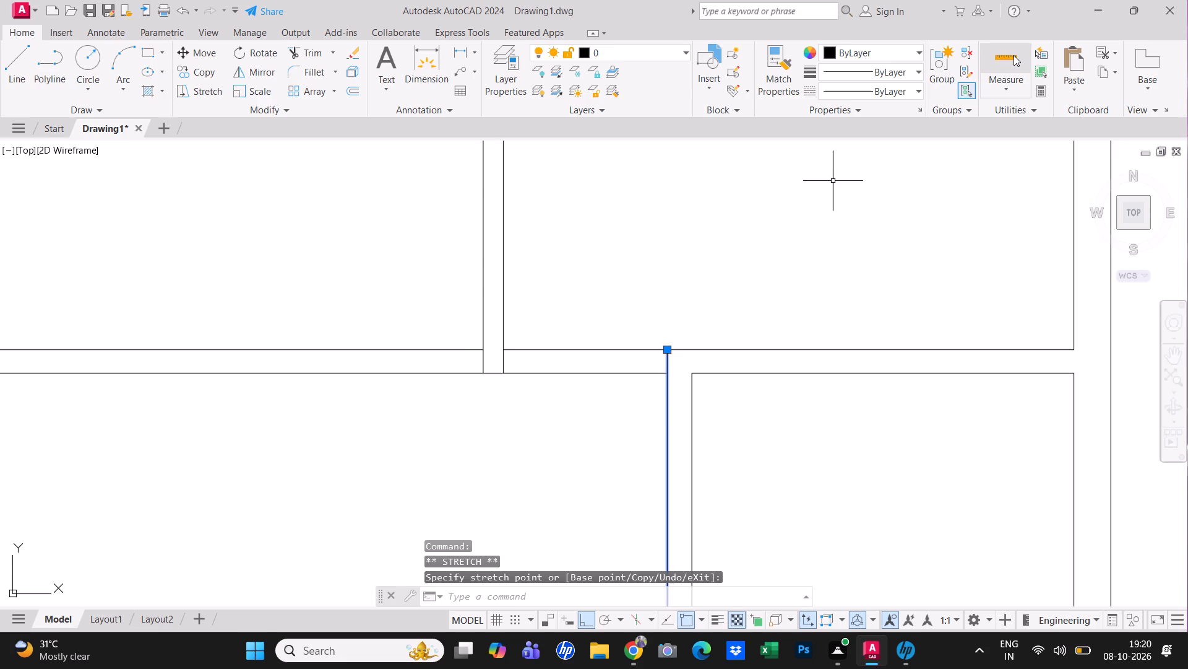
Measure the wall stretch between the northern rooms' partition and the middle room's east wall line with quick measurement.
click(1014, 59)
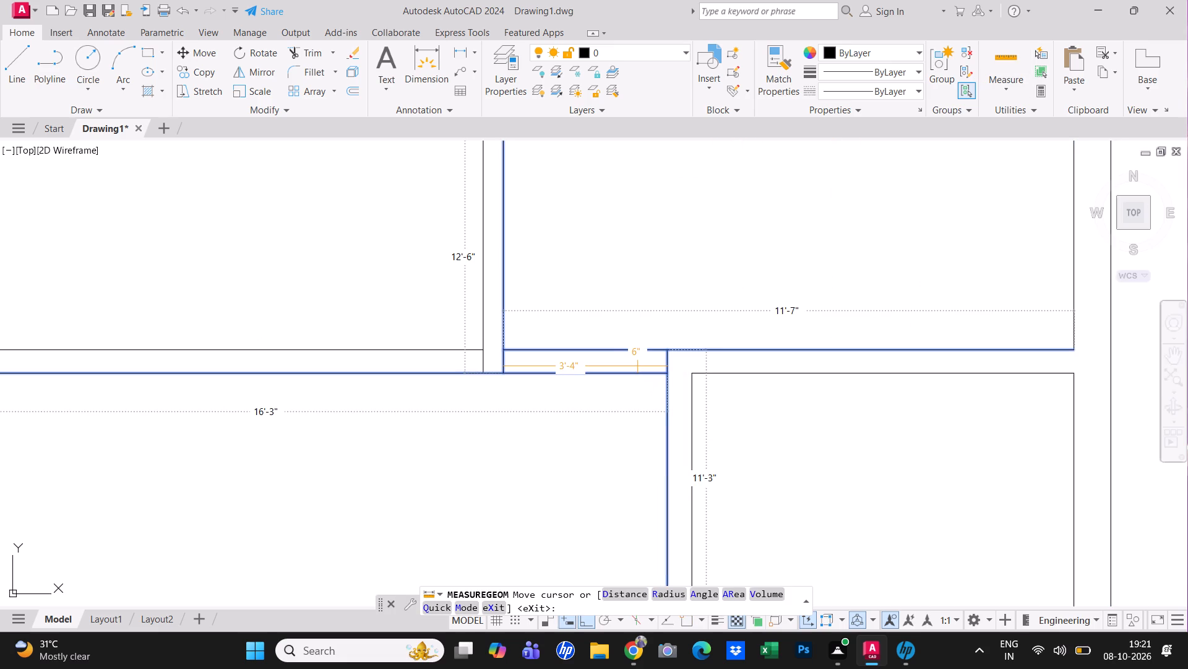
key(Escape)
key(Escape)
key(Escape)
key(Escape)
scroll(628, 391, down, 1)
key(Escape)
key(Escape)
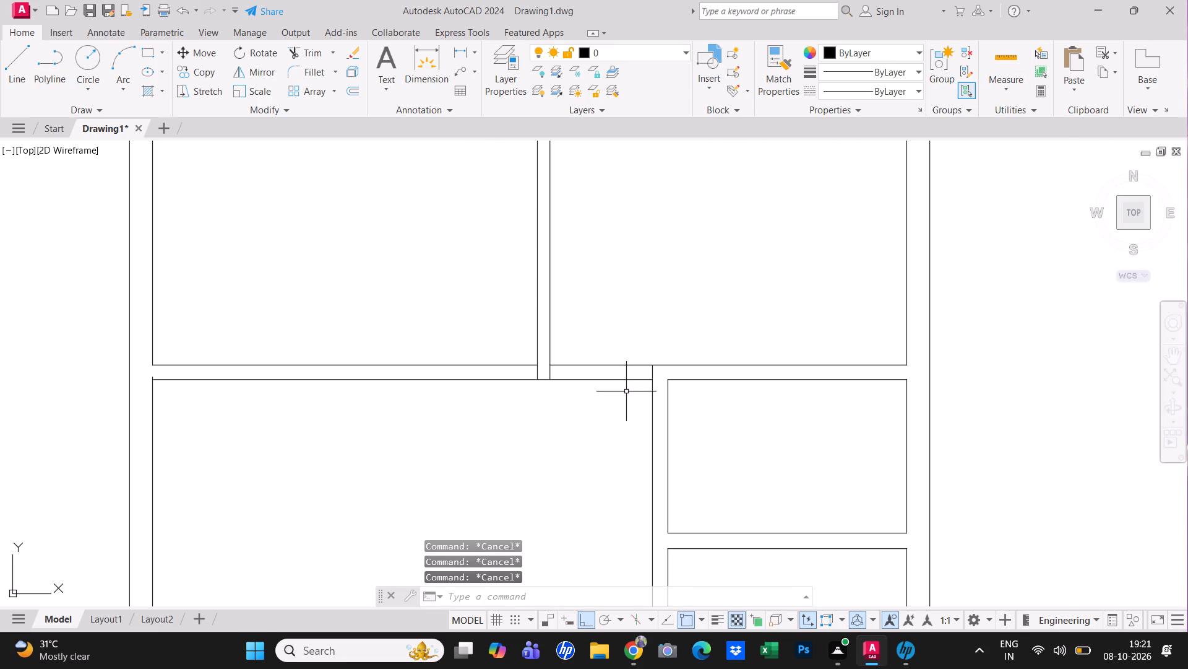
key(Escape)
key(Escape)
Offset both lines of the partition between the two northern rooms 2" outward, one west and one east.
scroll(561, 385, up, 1)
key(Escape)
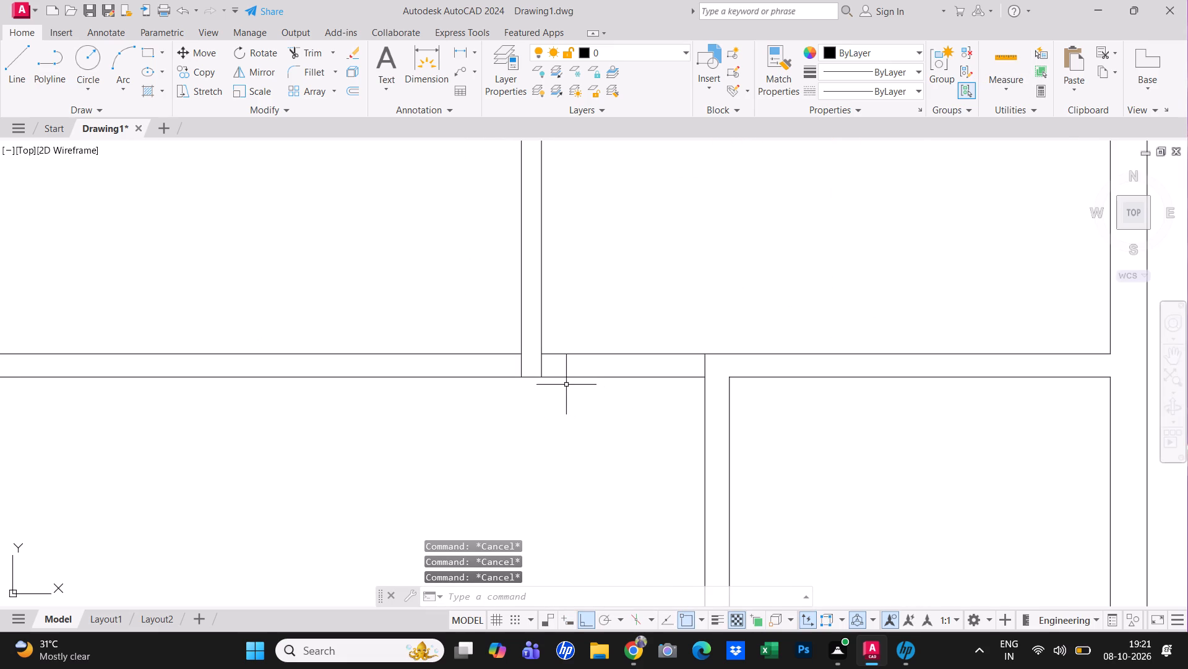
click(543, 374)
key(Escape)
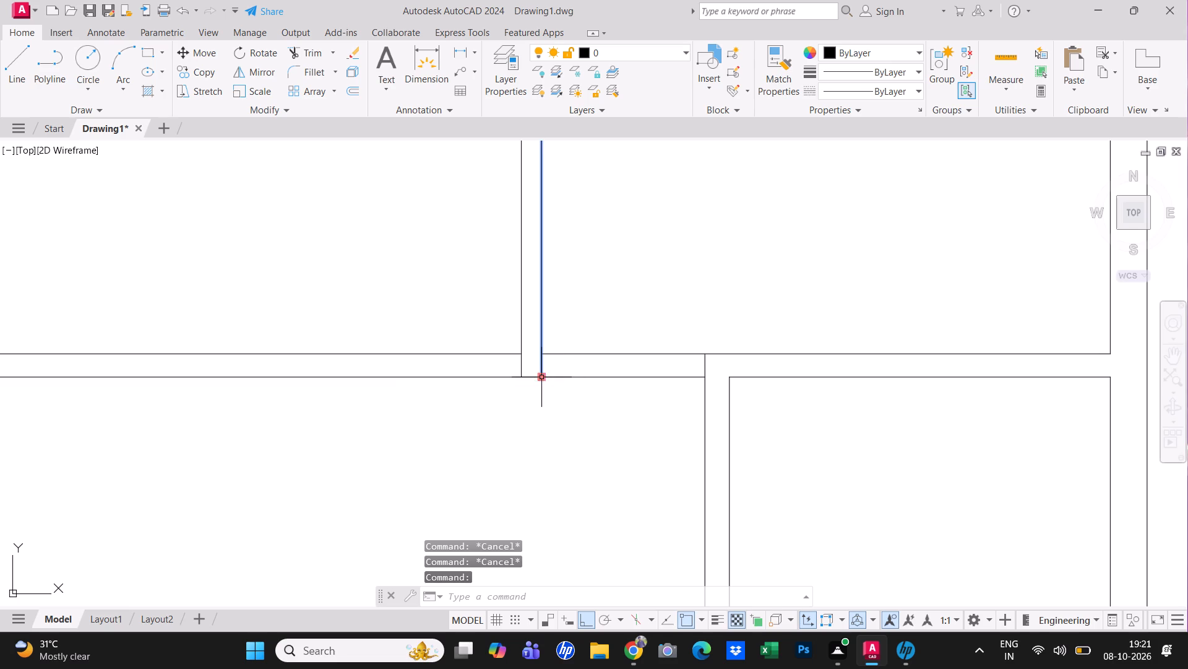
key(Escape)
key(o)
key(space)
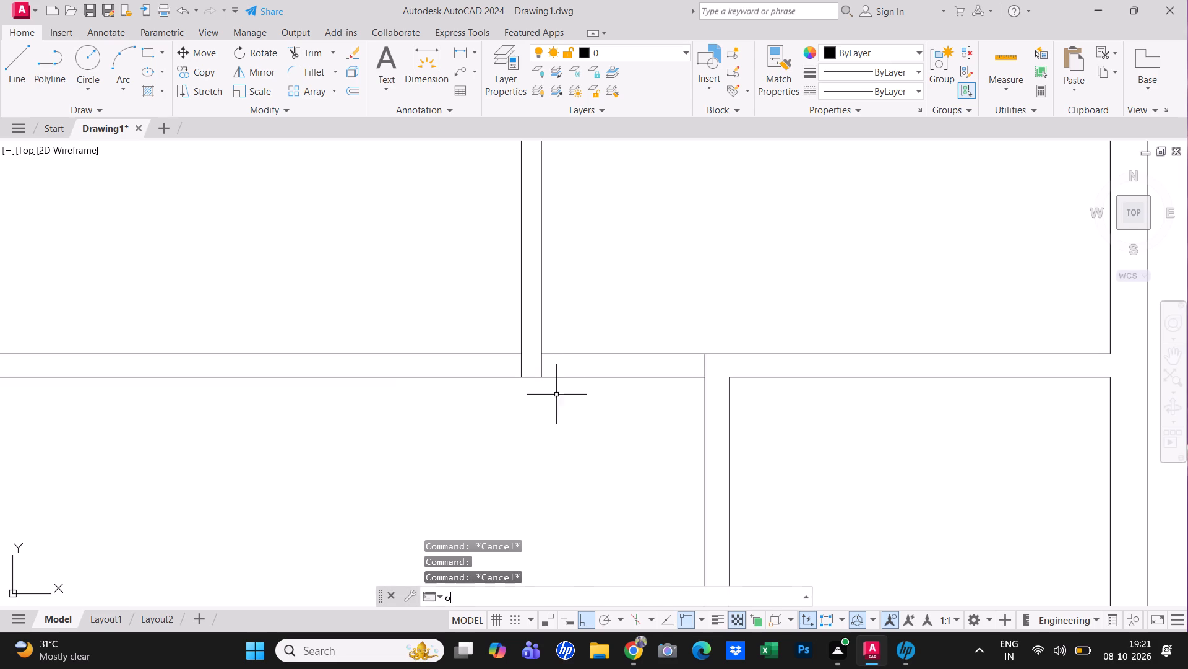
text(2")
key(Return)
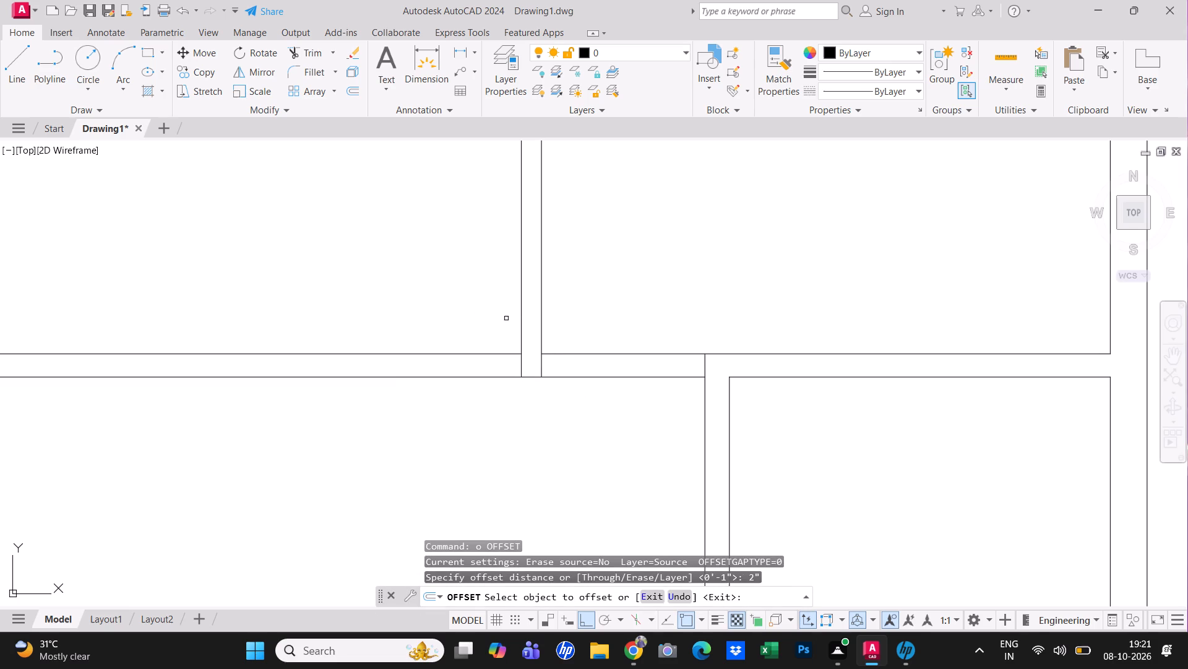
click(522, 323)
click(462, 335)
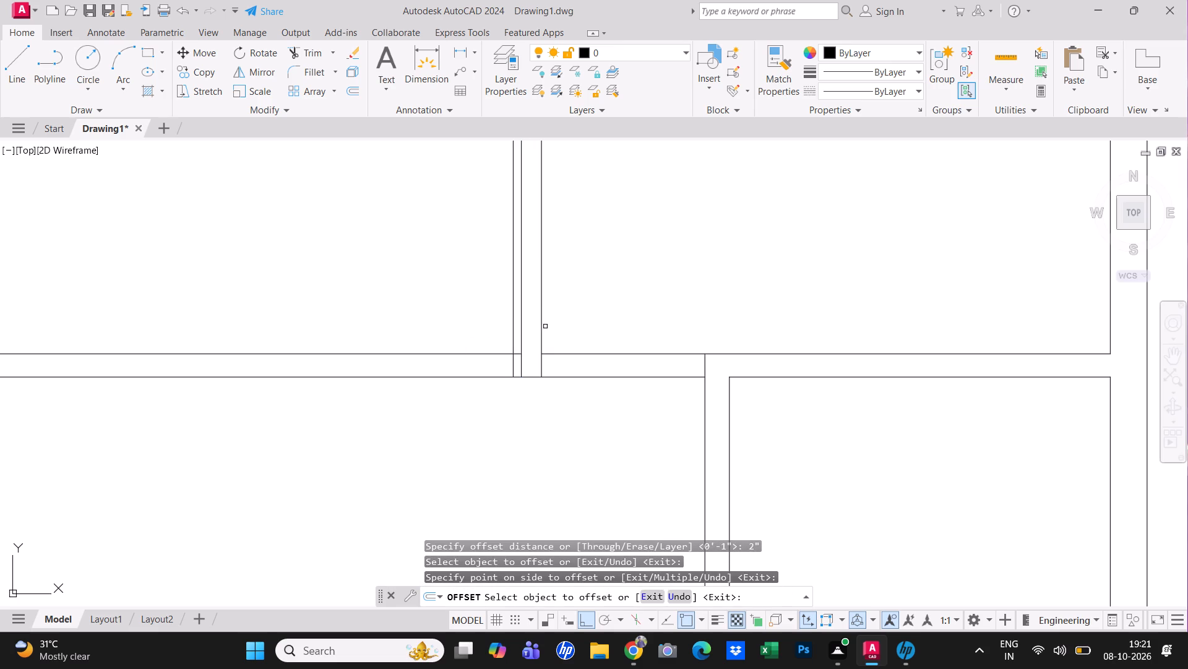
drag(541, 328, 550, 327)
click(572, 322)
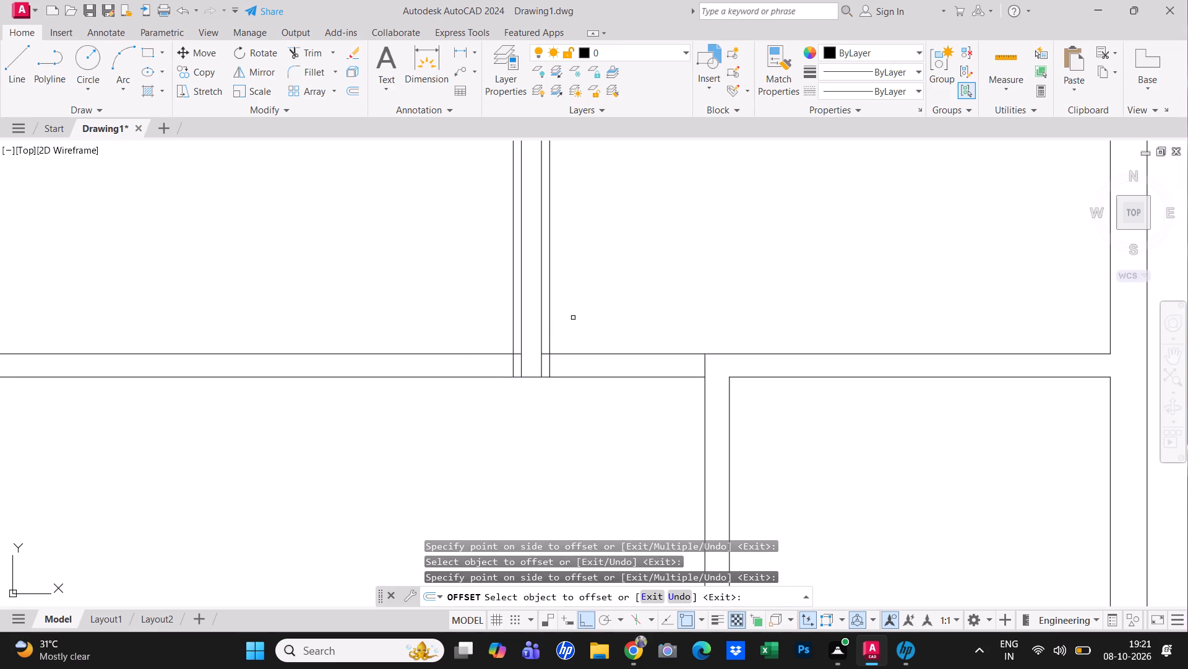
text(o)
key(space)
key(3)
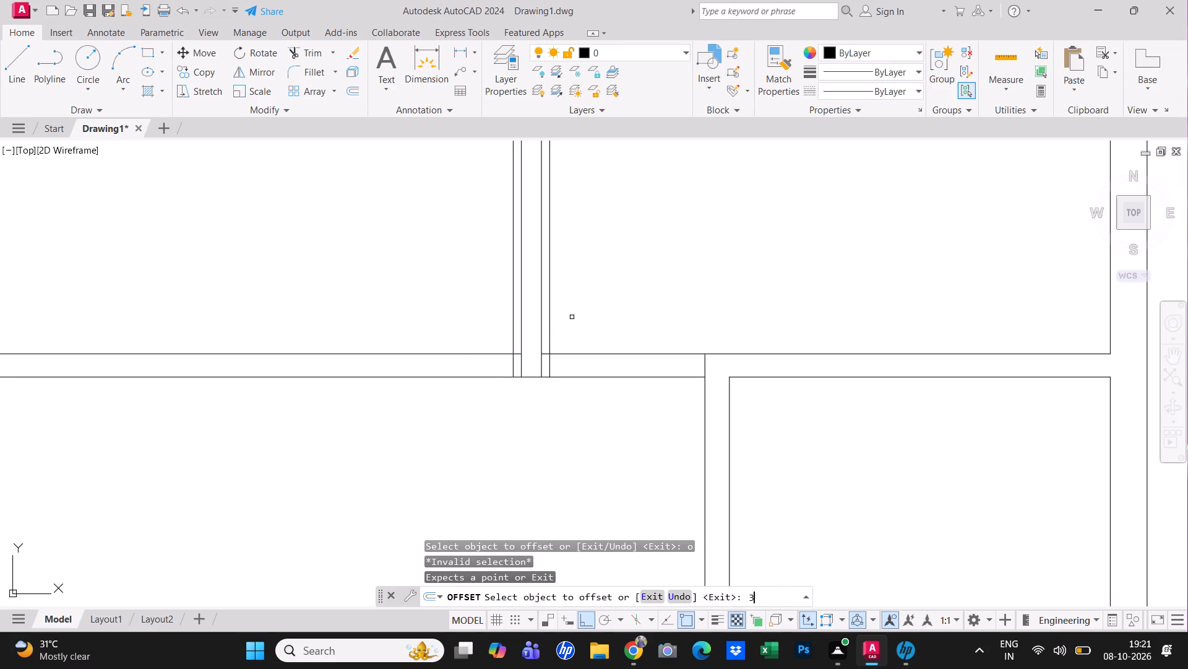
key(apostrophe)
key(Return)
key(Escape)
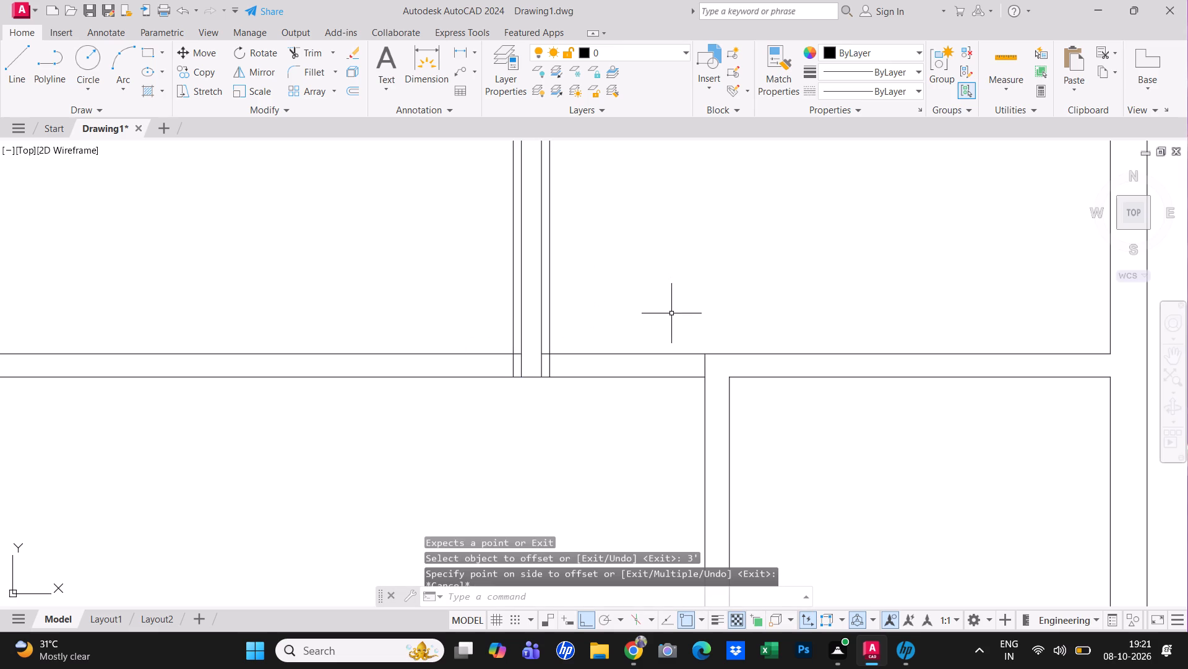
Offset the two outer jamb lines beside the partition 3' outward, one east and one west, to mark door widths.
text(o 3')
key(Return)
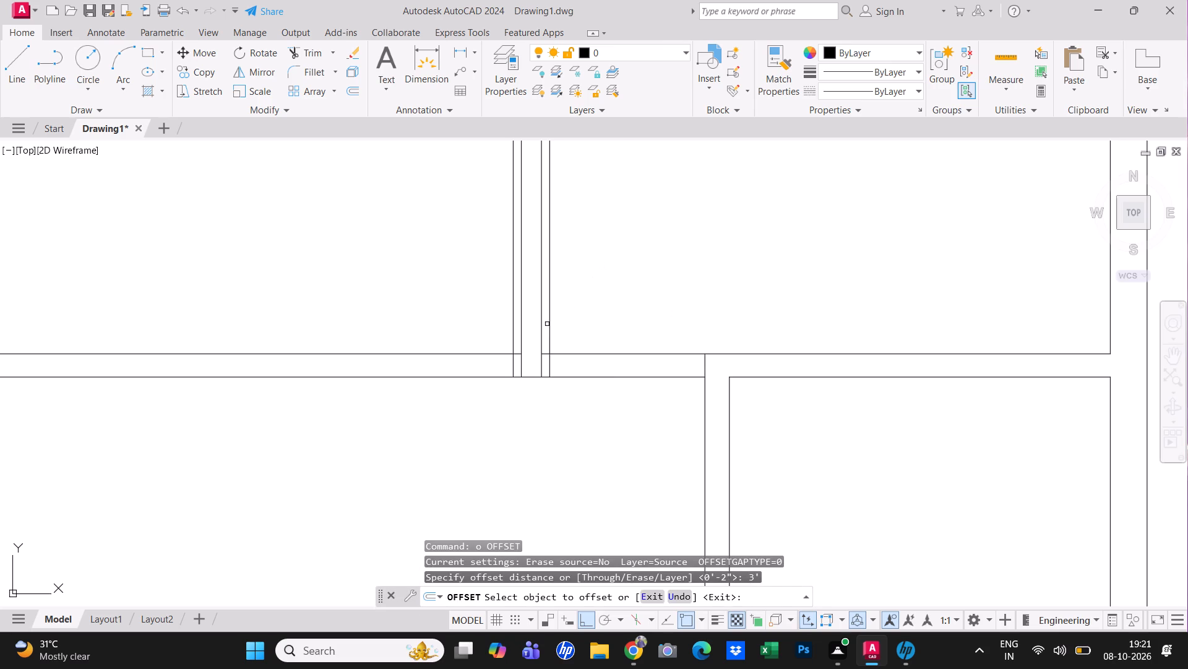
drag(550, 318, 562, 315)
drag(640, 302, 639, 308)
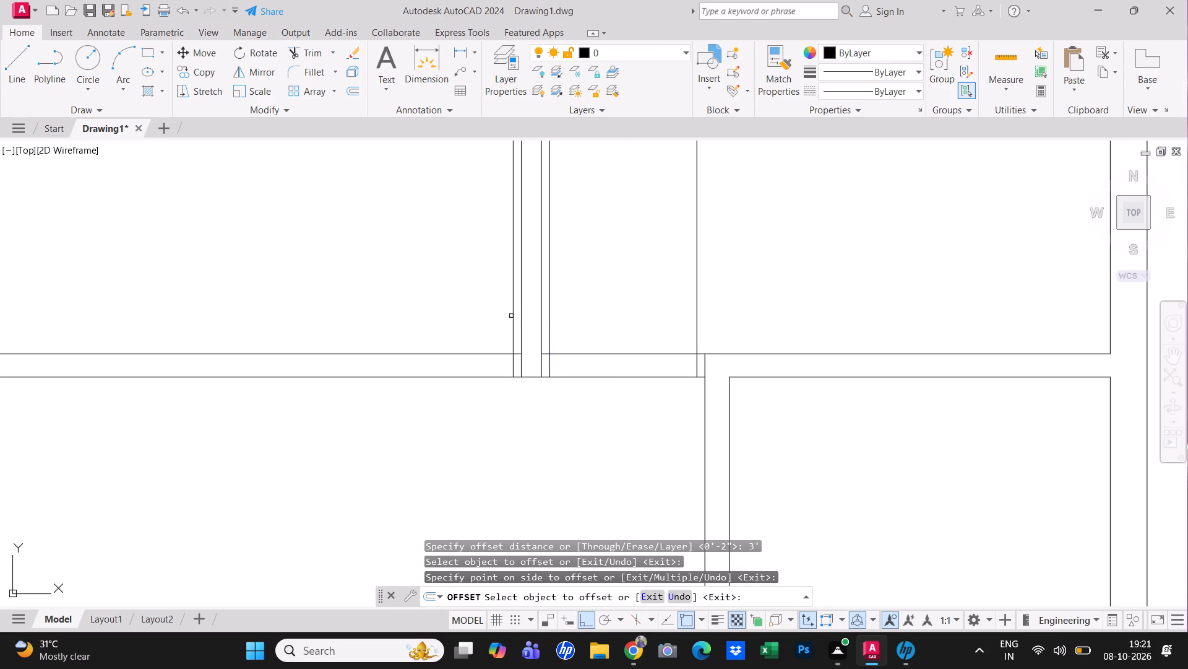
click(513, 315)
click(405, 314)
key(Escape)
Trim the northeast room's excess vertical lines, the wall line stub and the wall between the jambs to open its door.
text(tr)
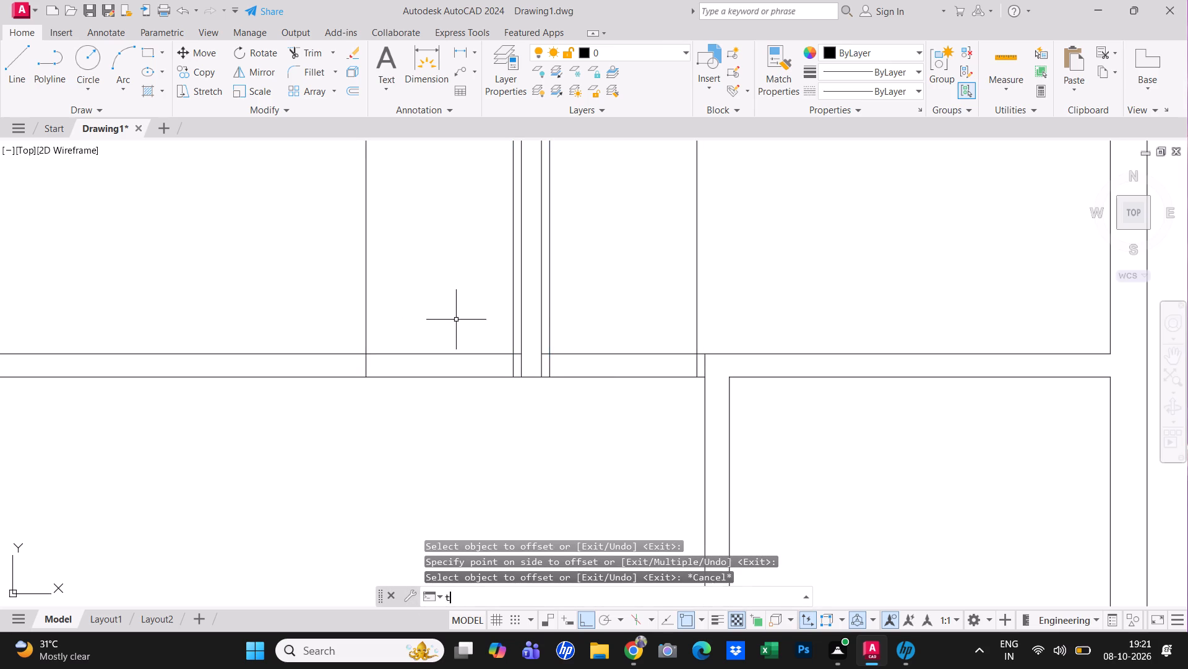
key(space)
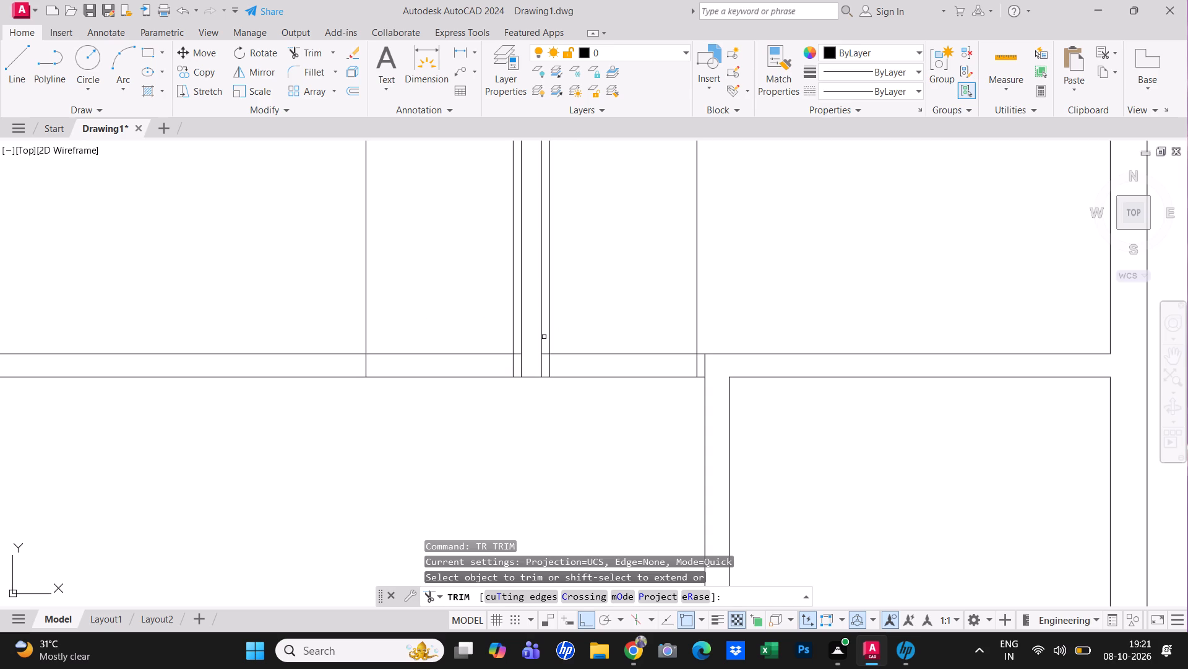
click(547, 333)
click(775, 294)
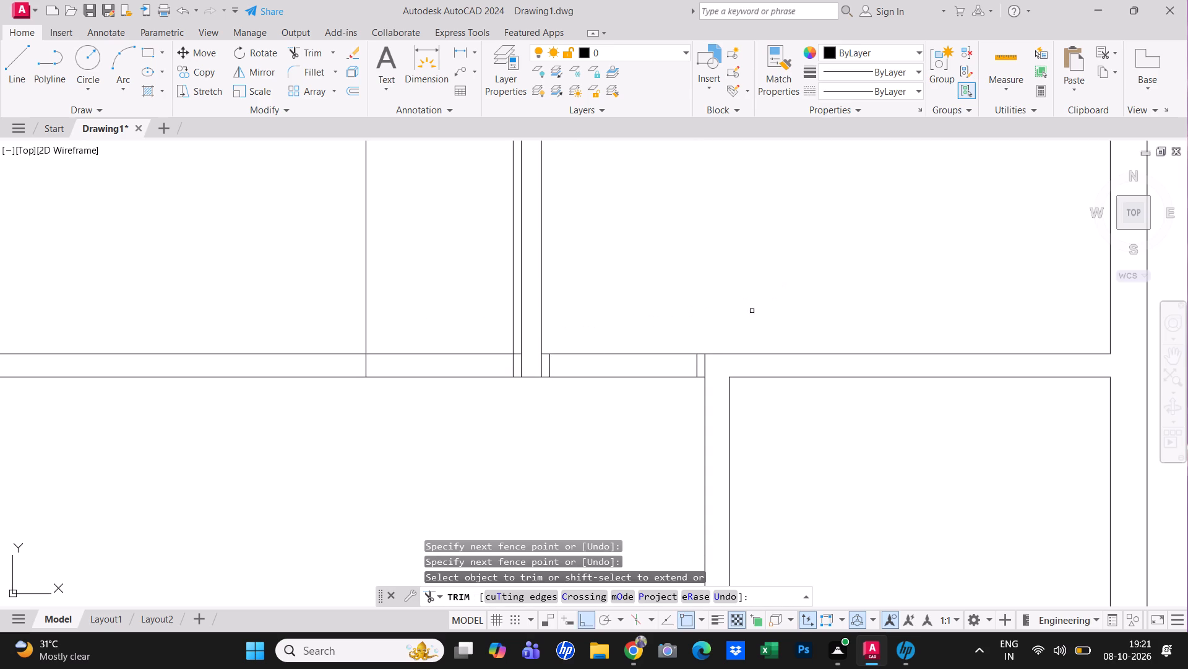
click(705, 360)
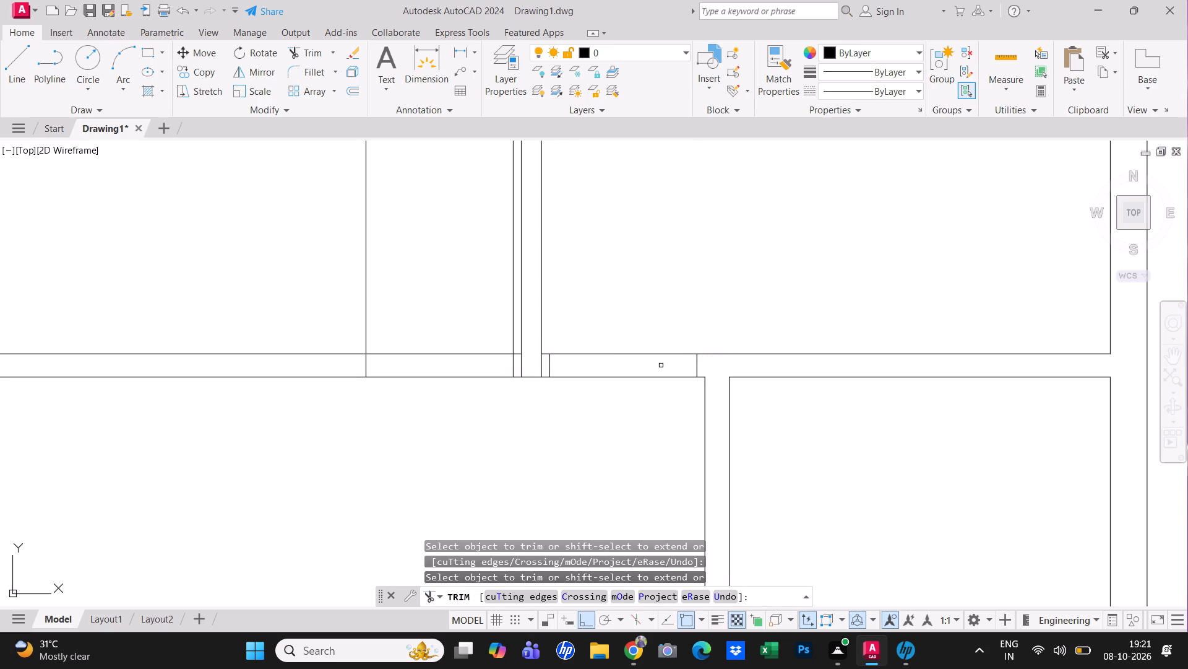
click(642, 330)
click(656, 413)
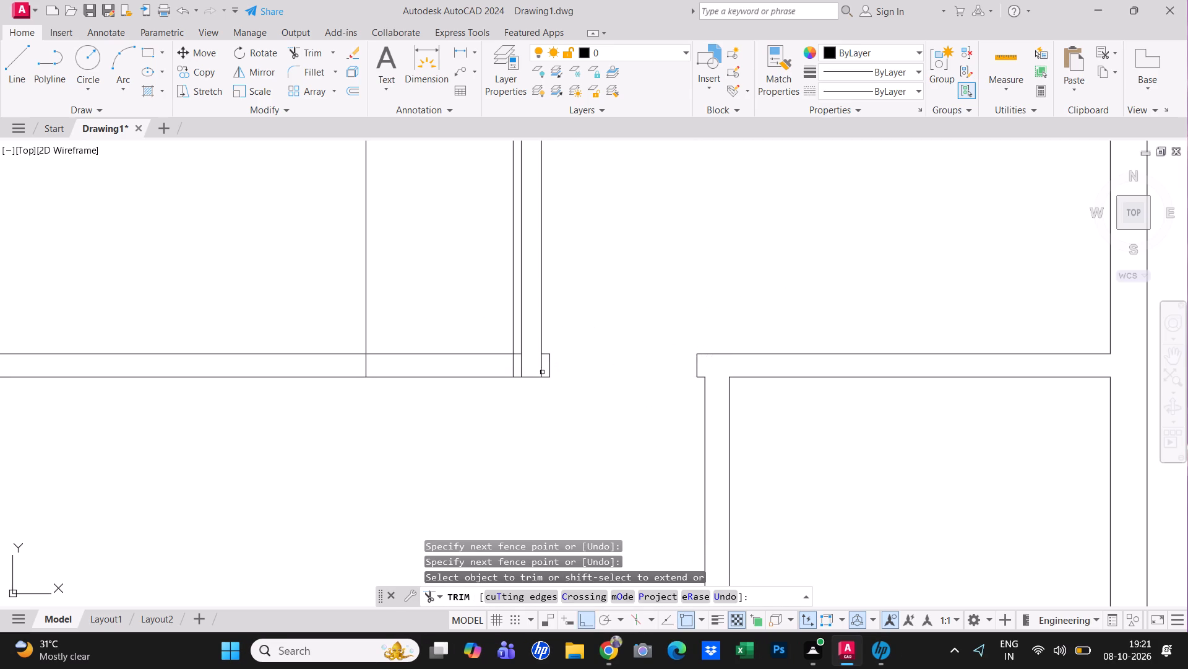
Trim the partition ends within the wall, the northwest room's excess jamb lines and the wall between its jambs to open its door.
click(543, 369)
click(522, 368)
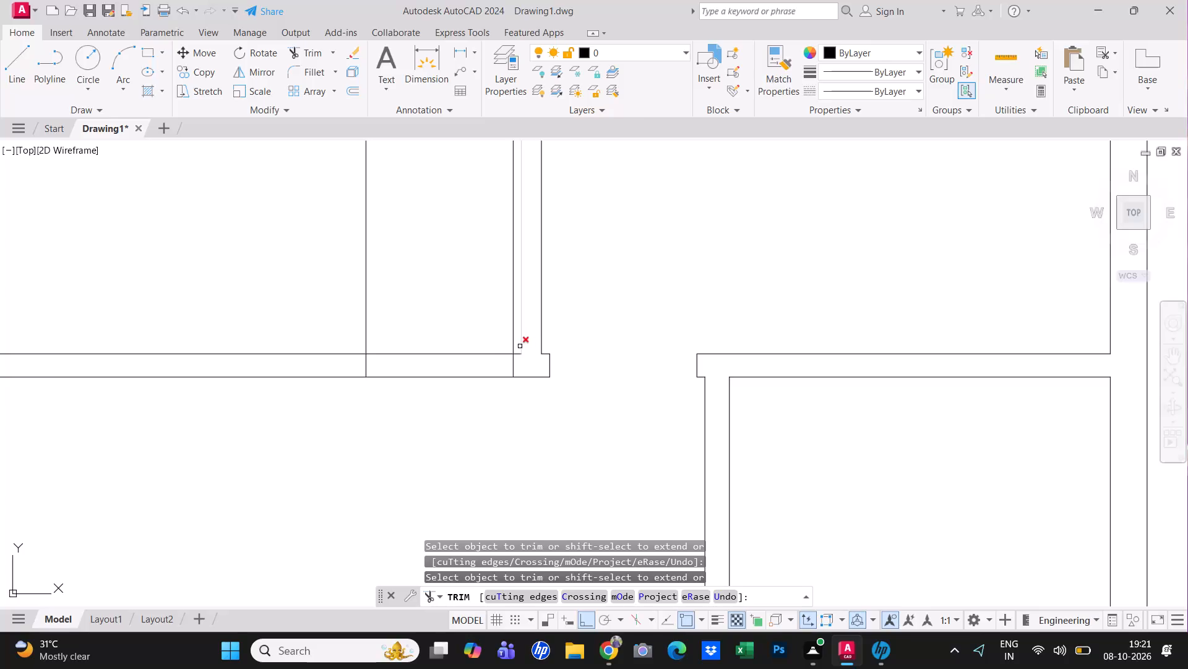
click(515, 346)
click(367, 331)
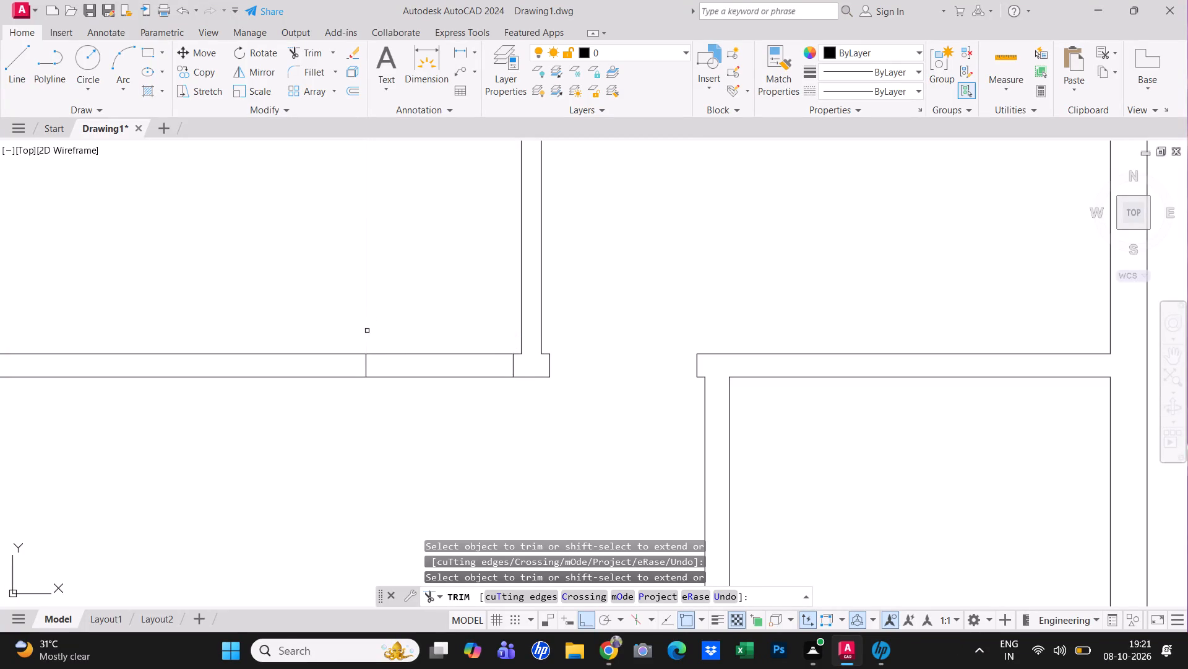
drag(398, 341, 402, 350)
click(424, 422)
scroll(424, 419, down, 3)
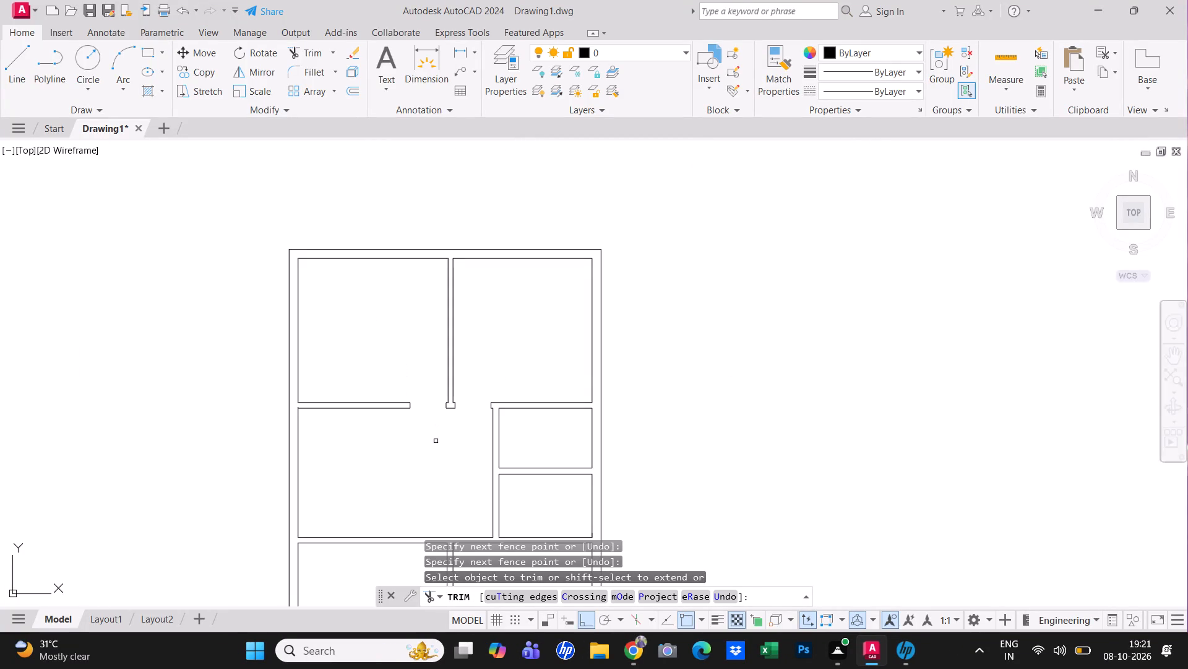
middle_drag(445, 443, 469, 356)
scroll(509, 367, up, 1)
scroll(489, 405, down, 3)
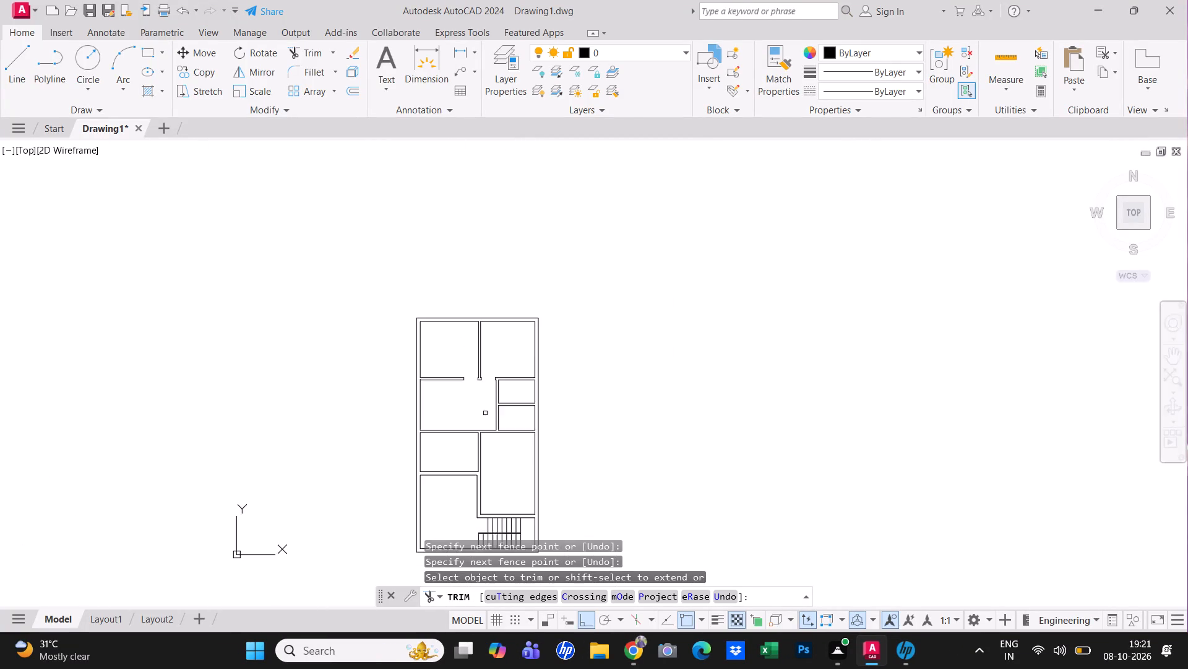
scroll(483, 420, up, 2)
key(Escape)
key(Escape)
Extend both jamb lines of the northeast room's door south across the central room to the far face of its southern wall.
middle_drag(489, 421, 490, 409)
scroll(493, 328, up, 1)
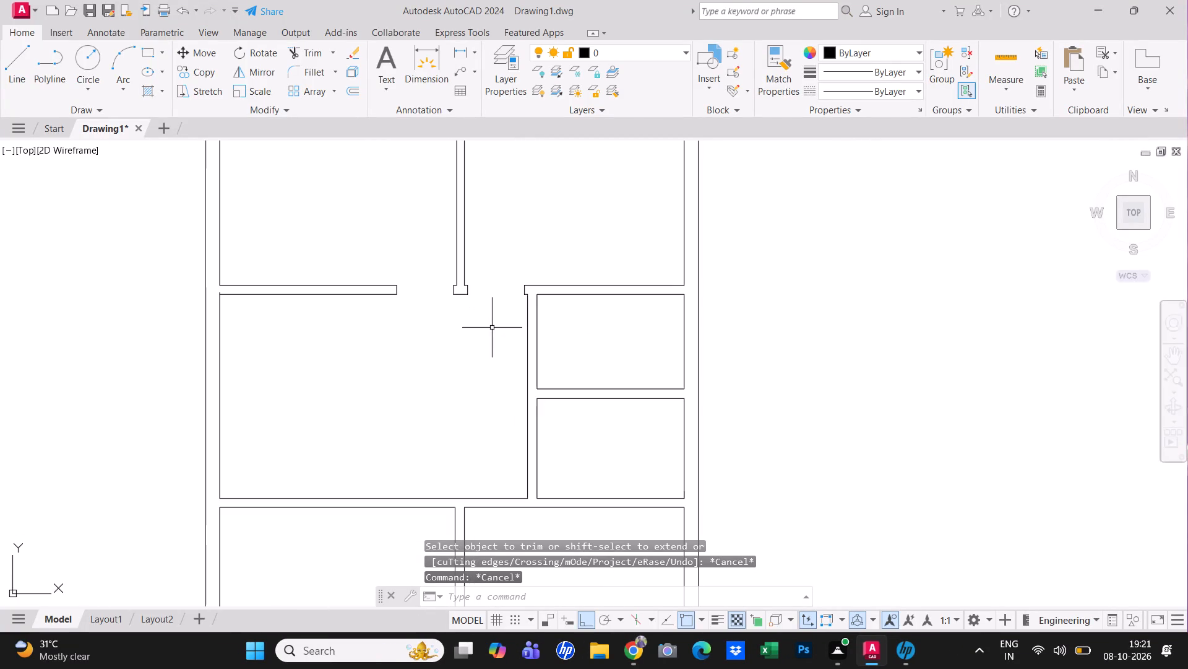
click(465, 289)
scroll(473, 298, up, 1)
key(Escape)
middle_drag(484, 316, 485, 310)
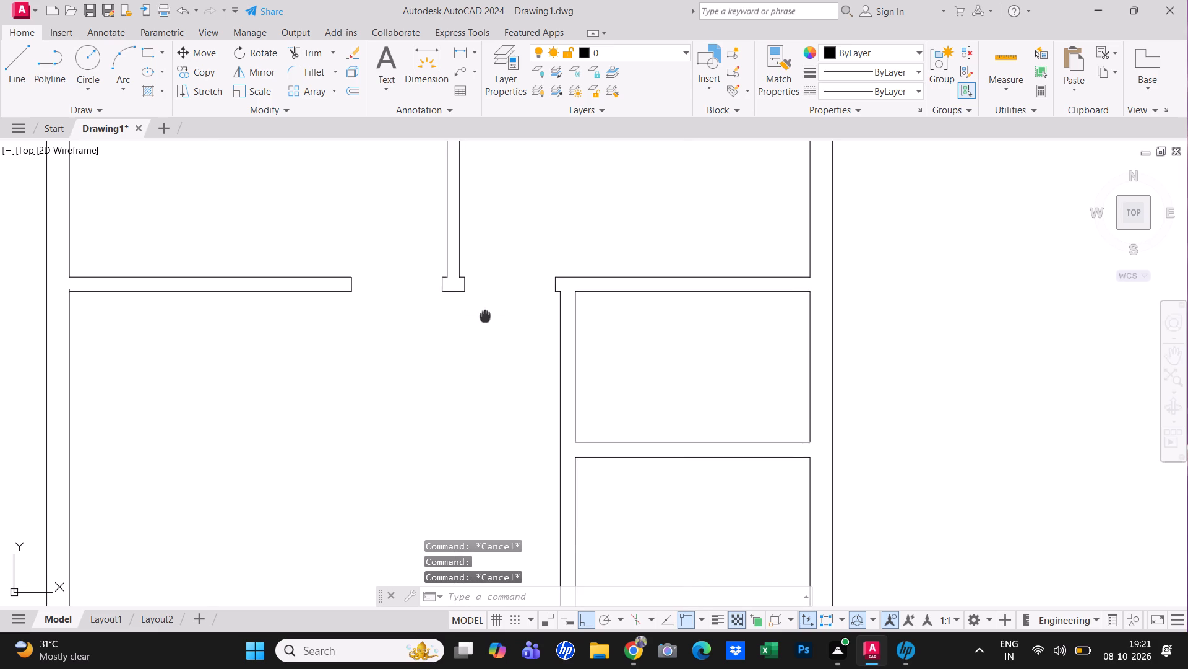
middle_drag(485, 310, 485, 293)
scroll(485, 300, down, 1)
middle_drag(504, 345, 494, 334)
text(ex)
key(space)
click(463, 268)
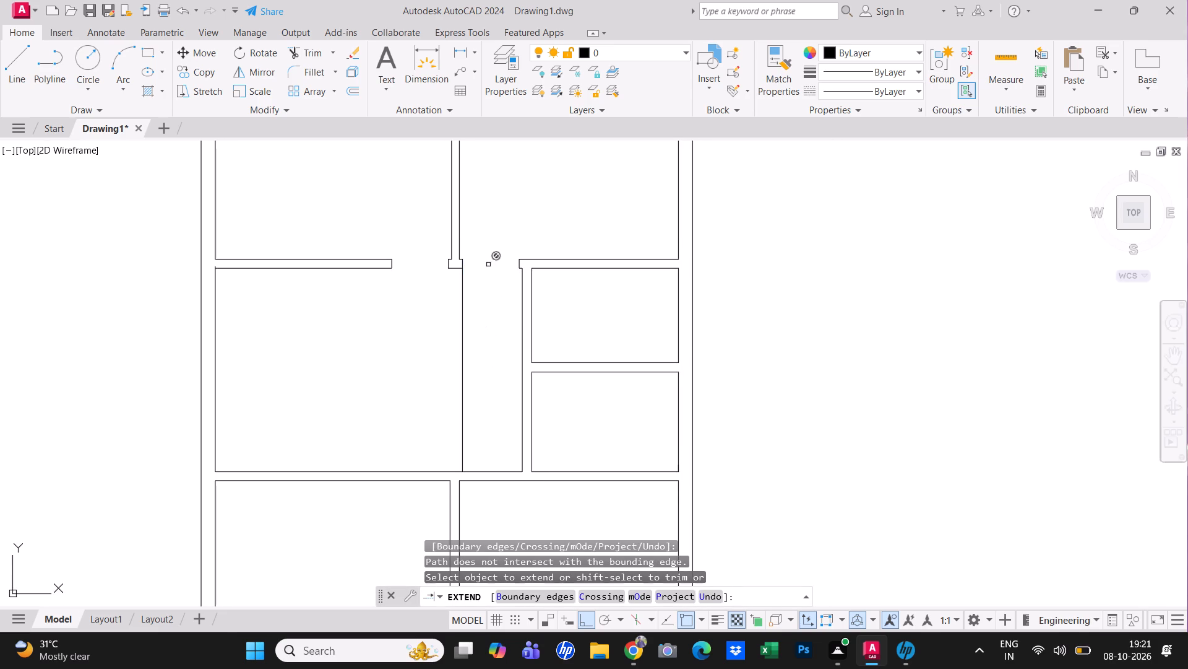
click(462, 367)
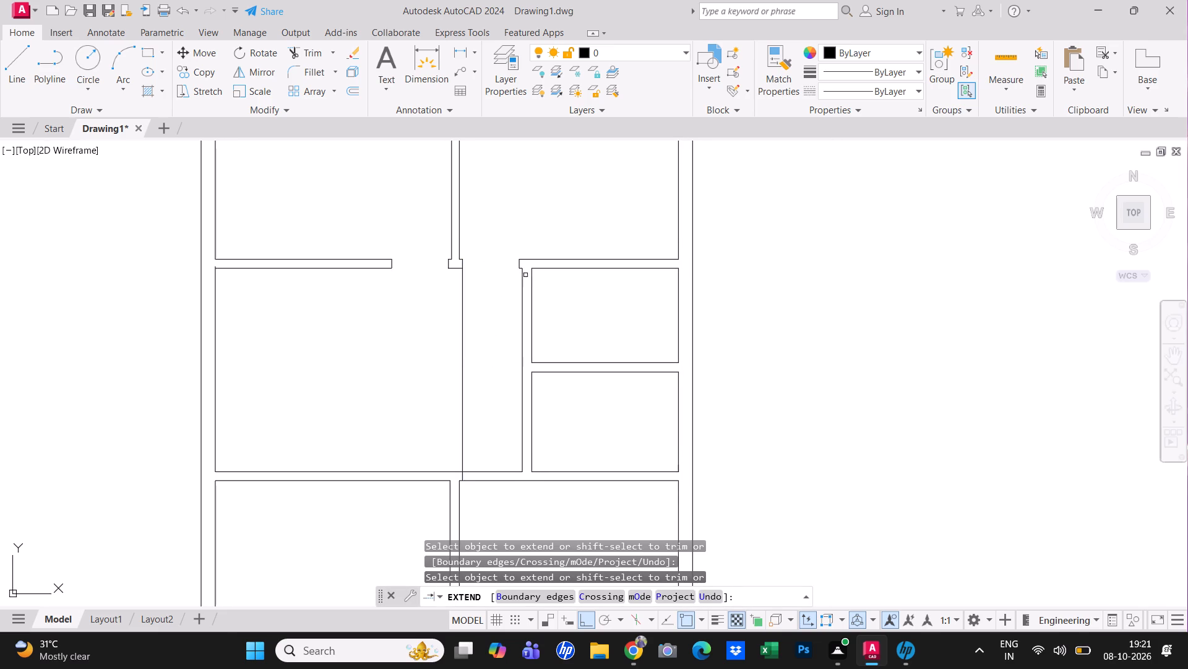
click(520, 264)
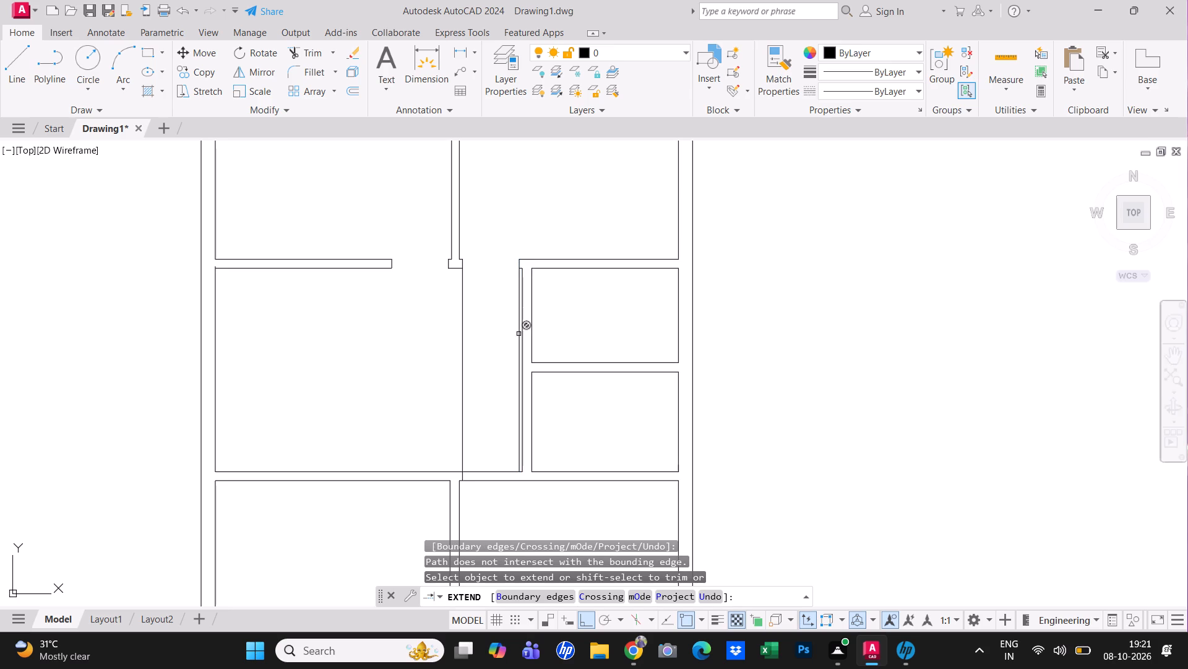
click(518, 451)
key(Escape)
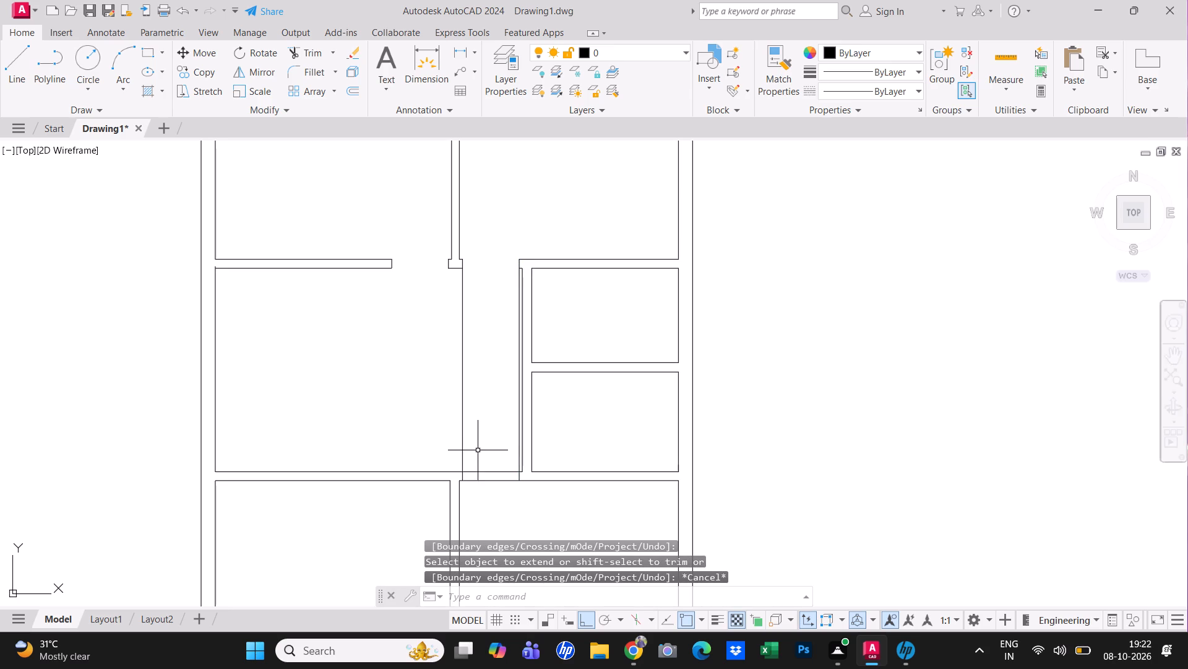
Trim both extended jamb lines within the central room and the southern wall between them to open a door into the southeast room.
text(tr)
key(space)
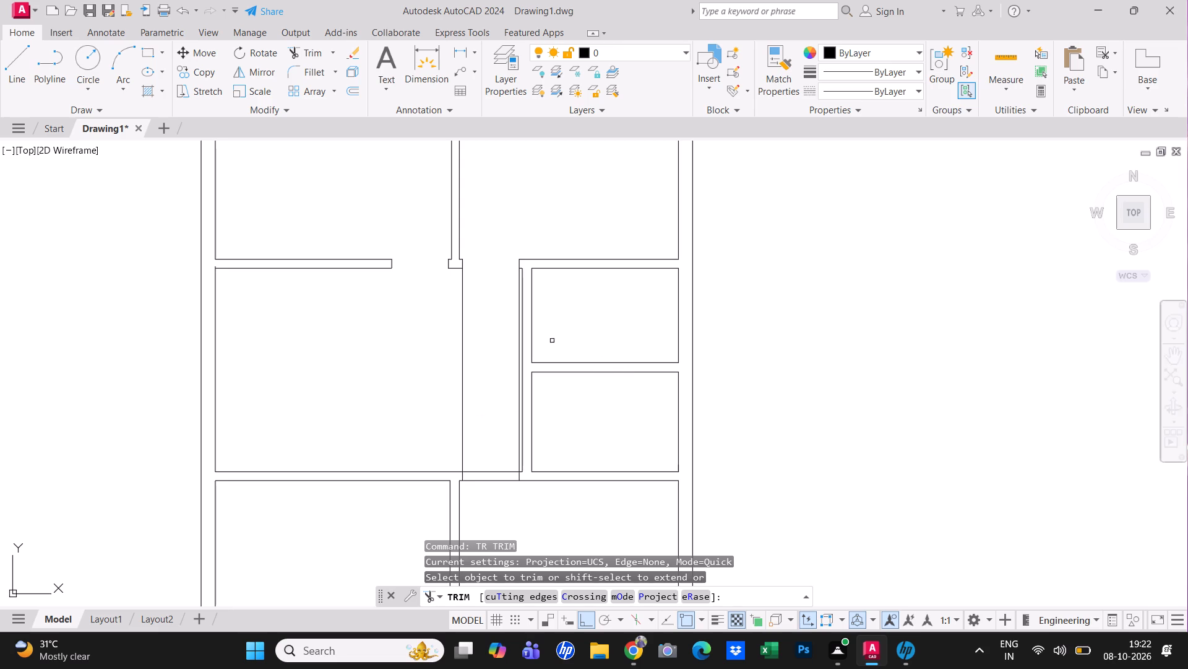
scroll(514, 323, up, 1)
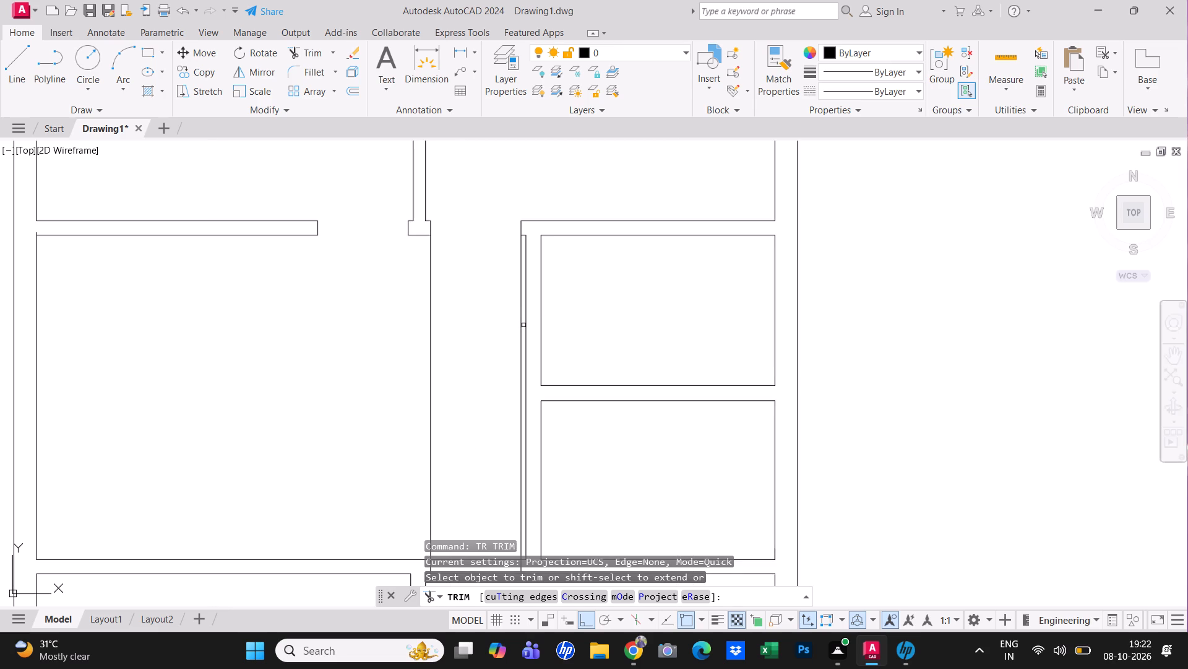
click(522, 326)
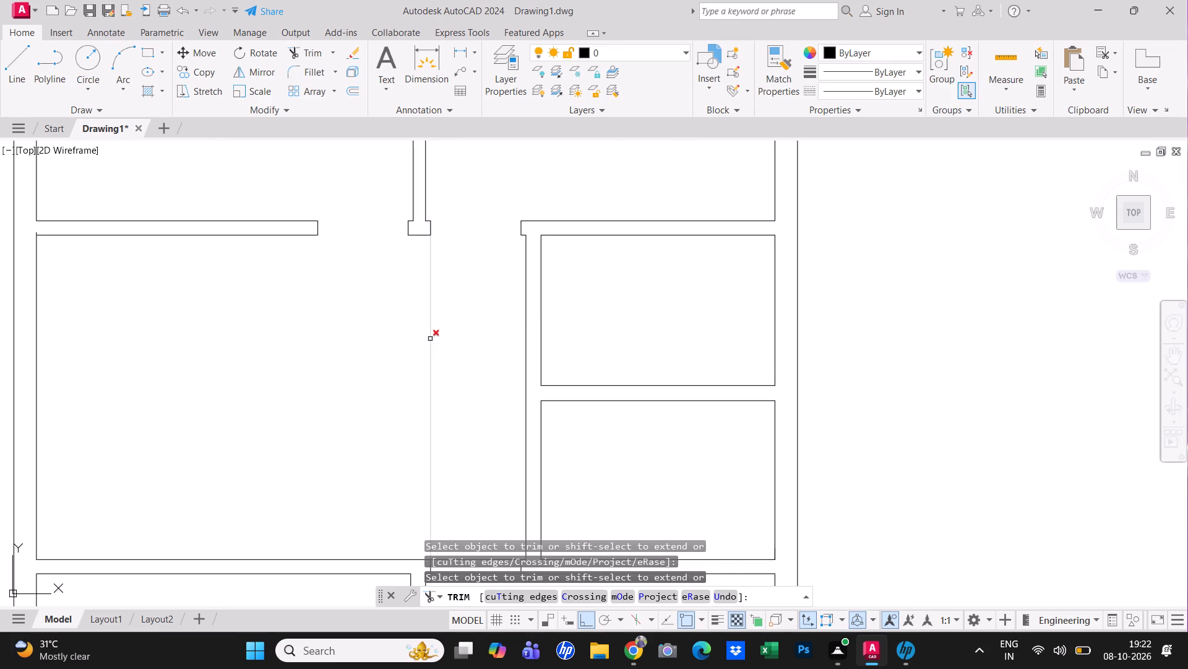
click(430, 339)
scroll(450, 334, down, 2)
scroll(467, 377, up, 1)
middle_drag(455, 412, 434, 376)
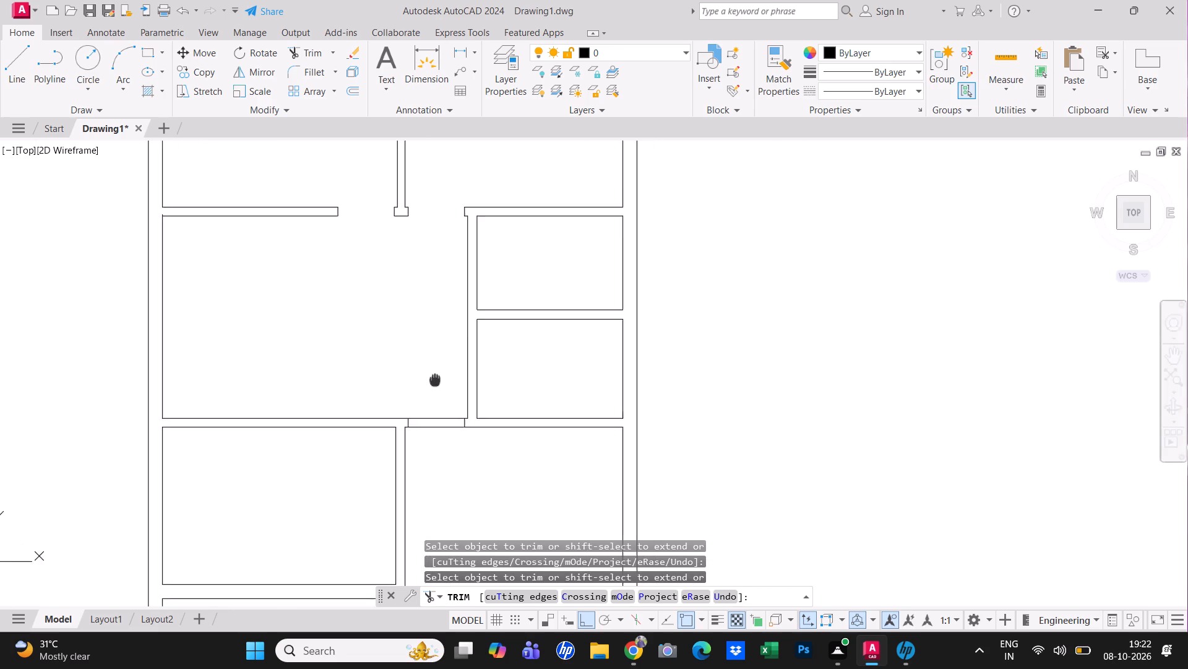
middle_drag(434, 376, 431, 369)
scroll(428, 374, up, 1)
click(429, 375)
click(450, 514)
scroll(441, 484, down, 1)
middle_click(439, 481)
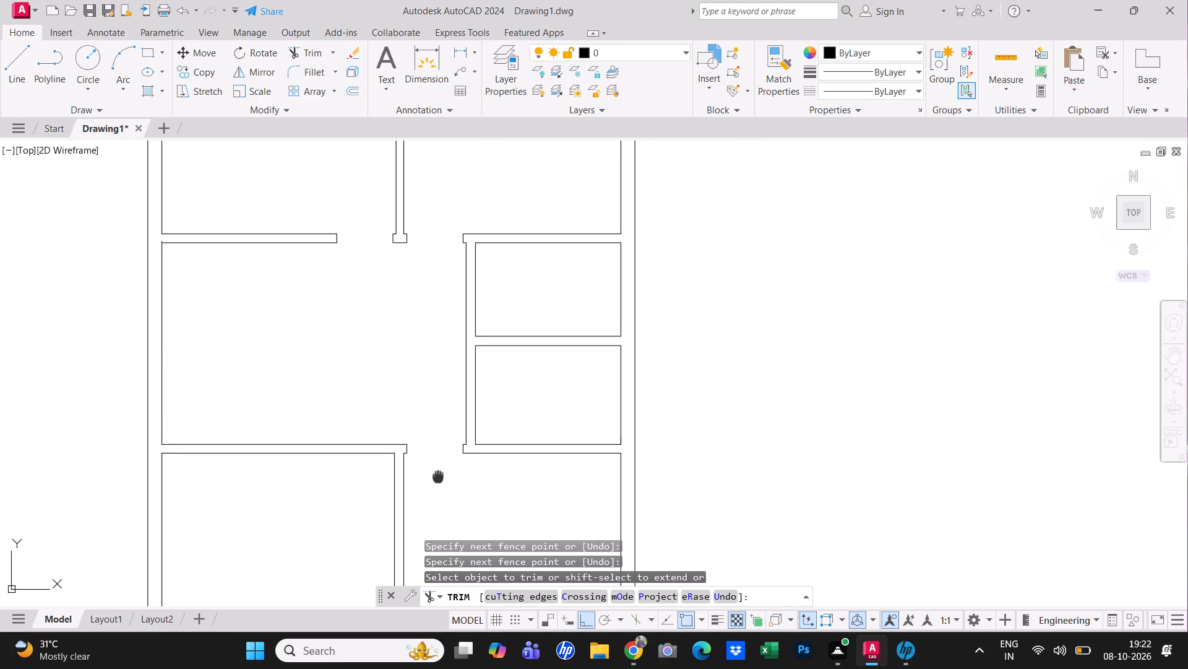
scroll(438, 476, down, 1)
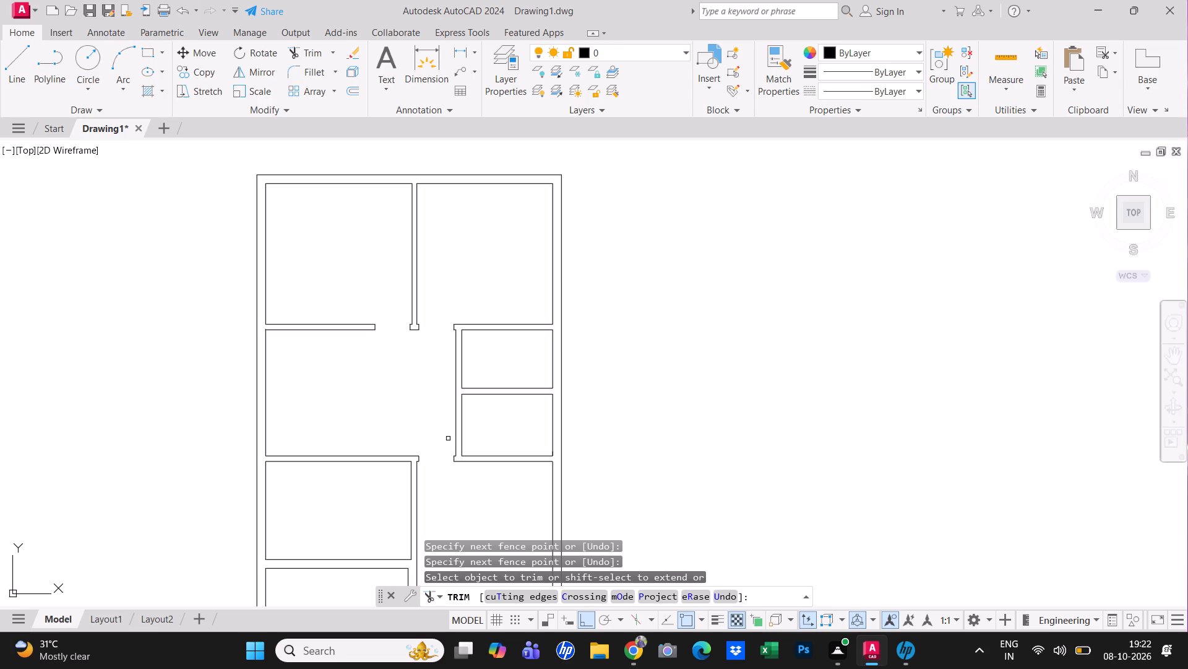
key(Escape)
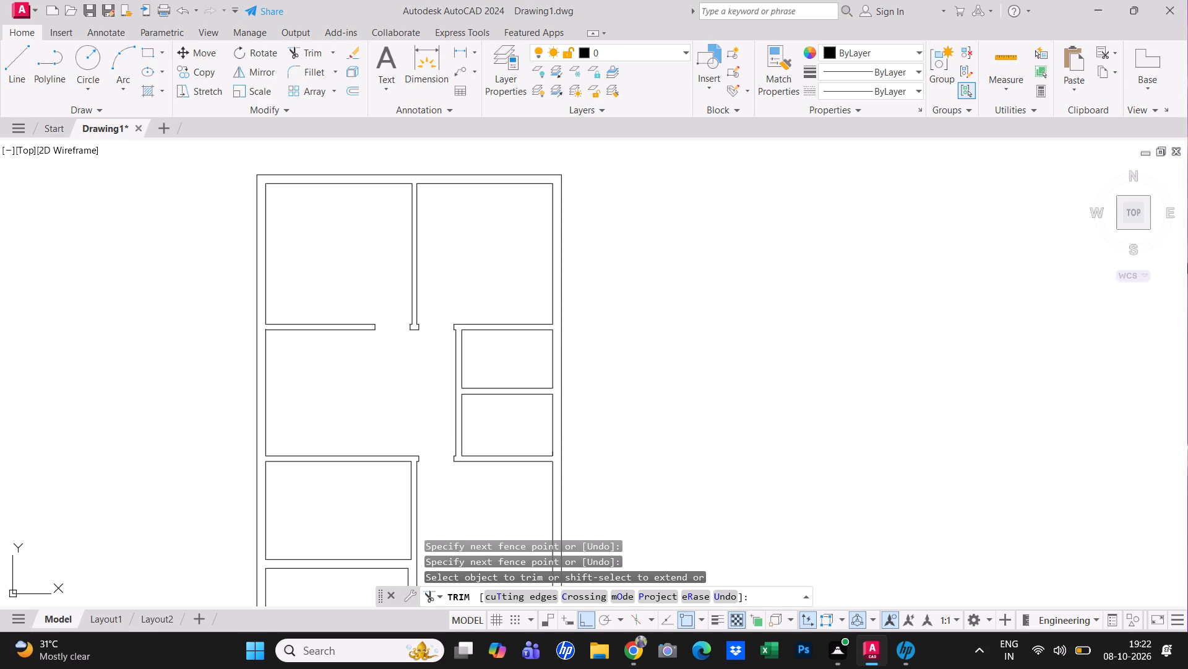
key(Escape)
Stretch both jamb lines of the northwest room's door south past the central room's southern wall.
scroll(356, 336, up, 2)
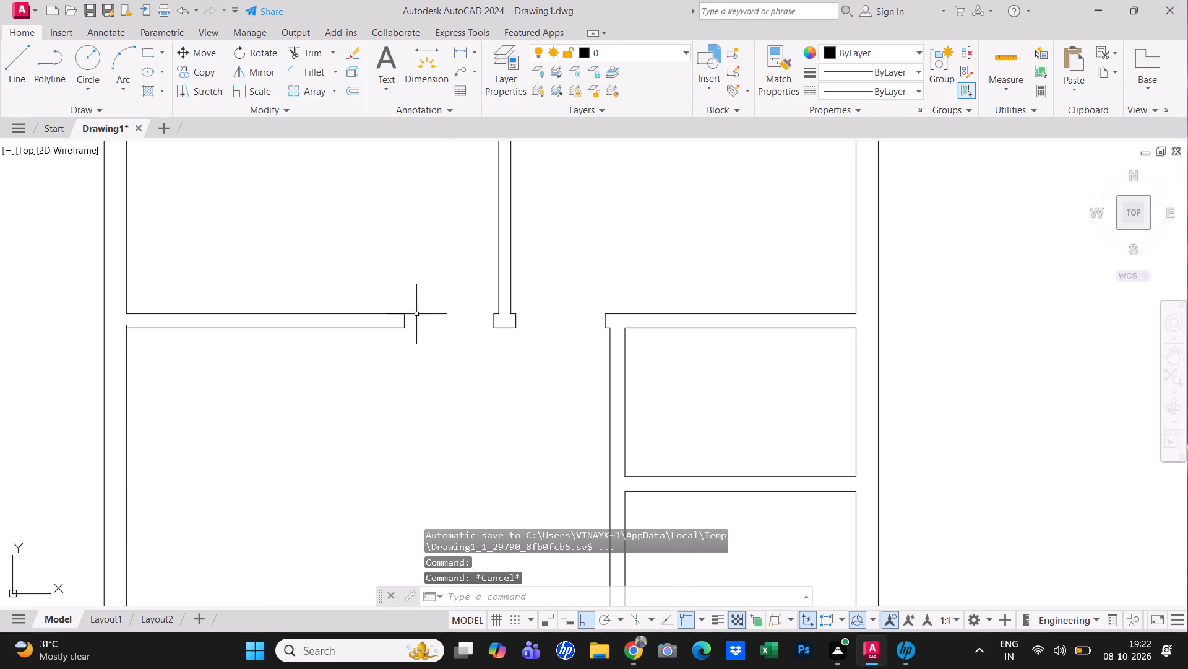
scroll(374, 193, down, 3)
scroll(384, 225, up, 2)
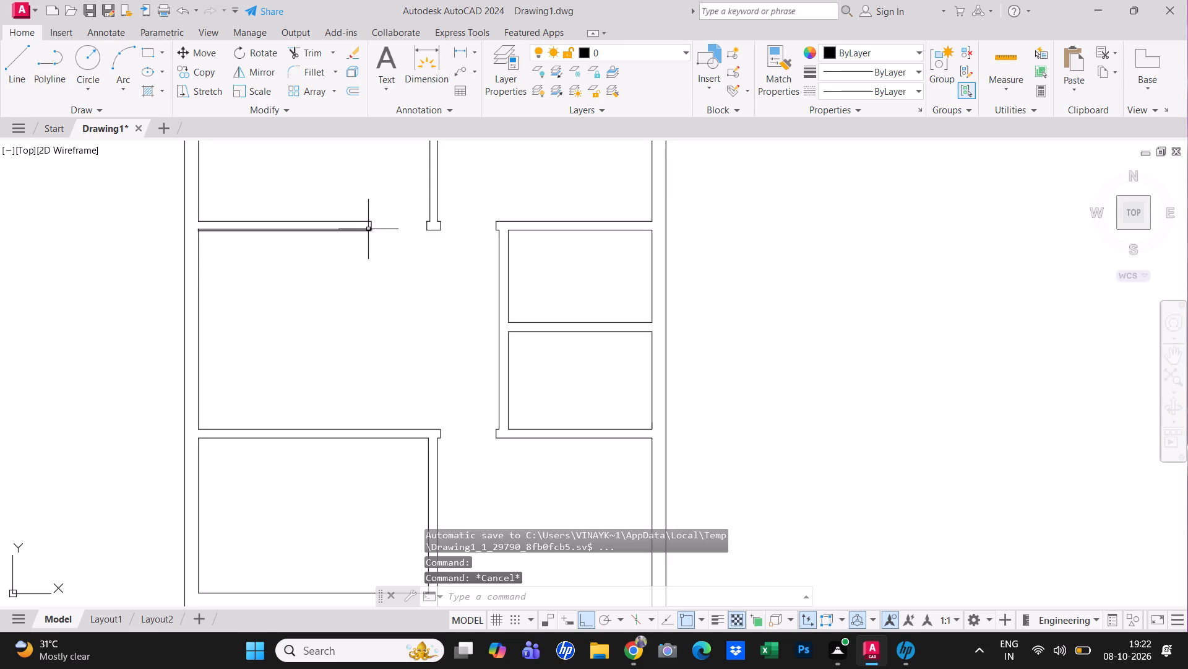
click(371, 227)
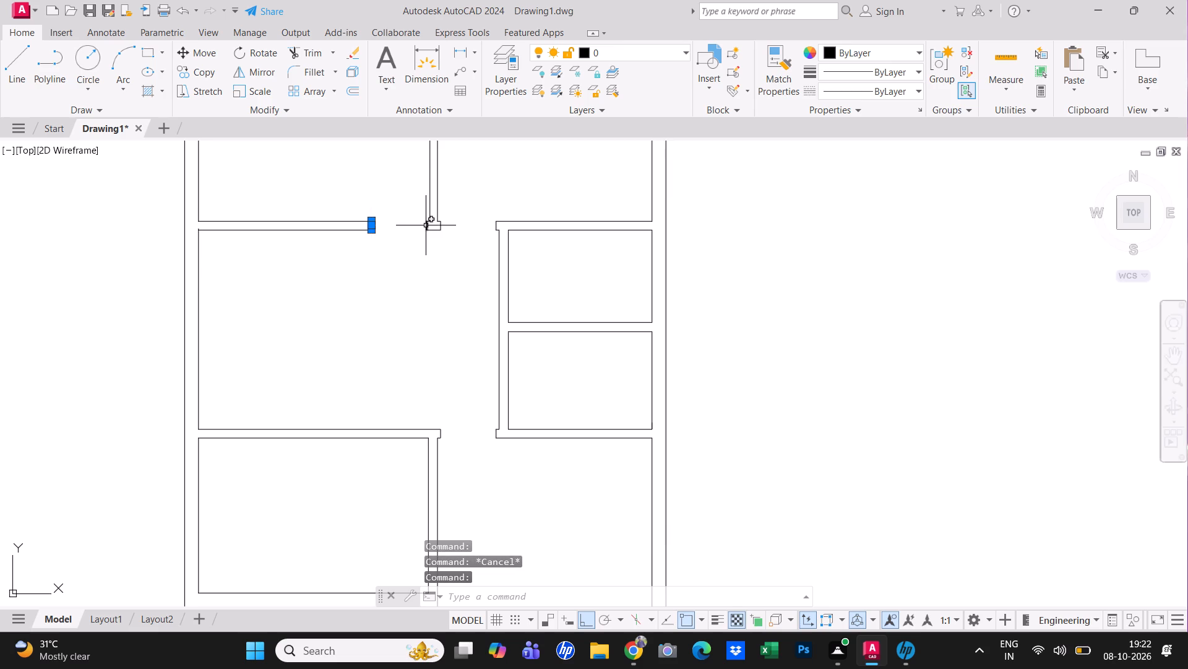
click(426, 225)
scroll(427, 229, up, 2)
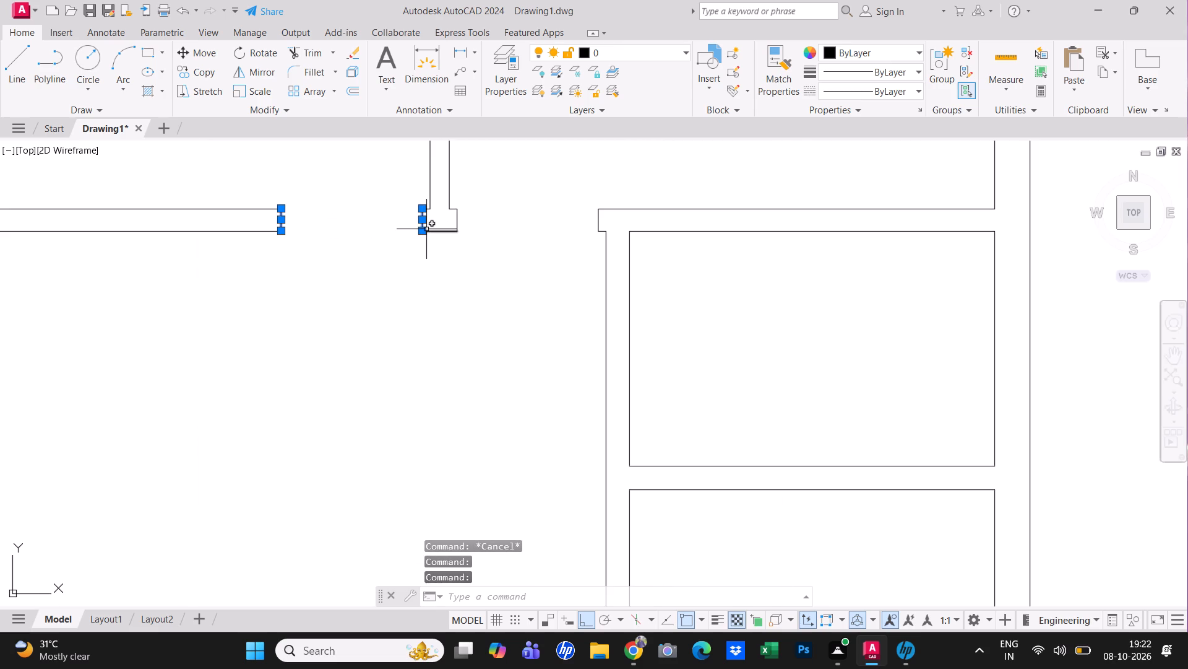
click(419, 233)
scroll(418, 310, down, 2)
middle_drag(418, 304, 410, 237)
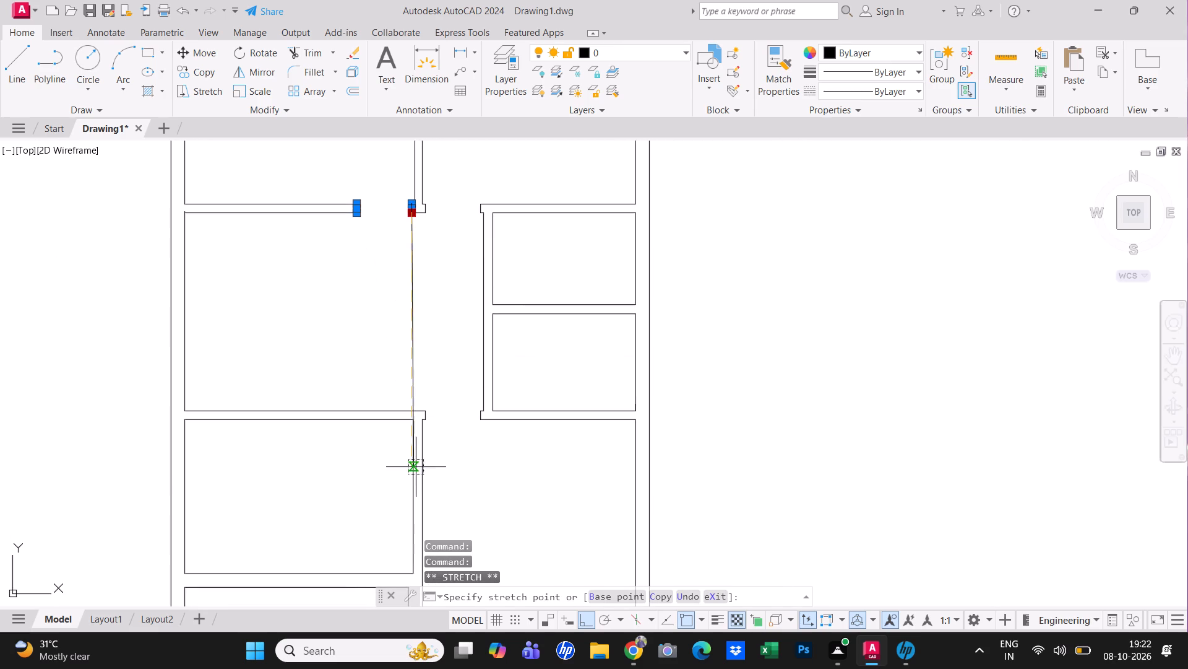
click(403, 478)
key(Escape)
scroll(372, 427, up, 1)
middle_drag(374, 430, 402, 479)
scroll(408, 432, down, 1)
scroll(385, 245, up, 1)
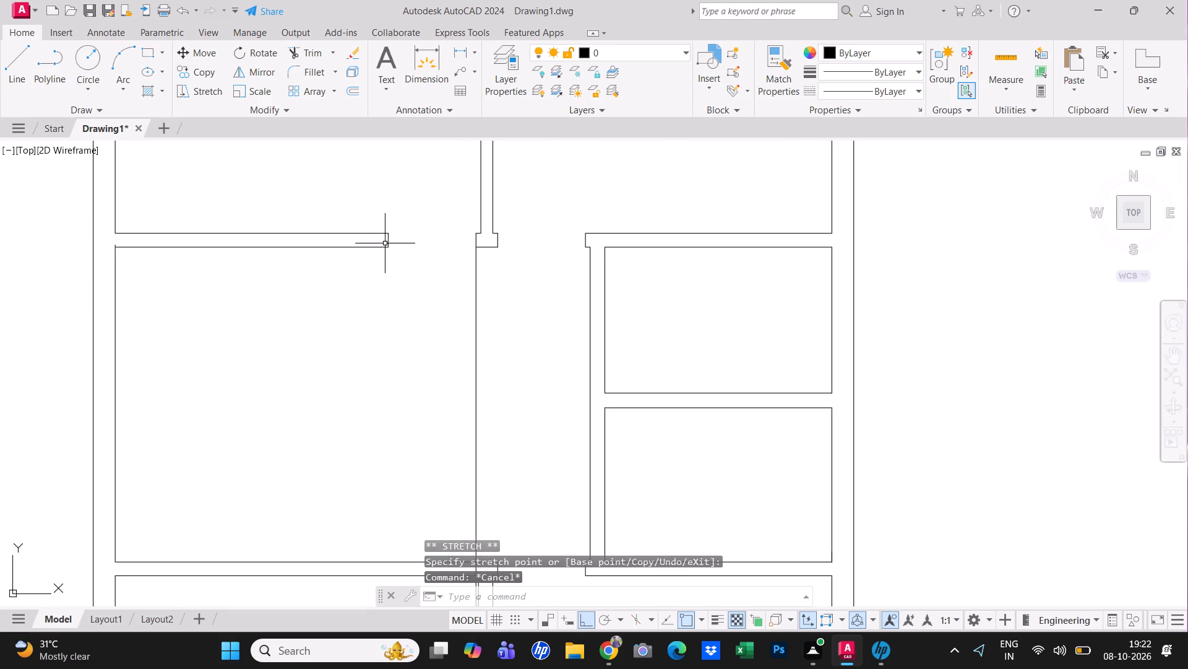
click(386, 243)
click(388, 251)
middle_drag(383, 383, 370, 227)
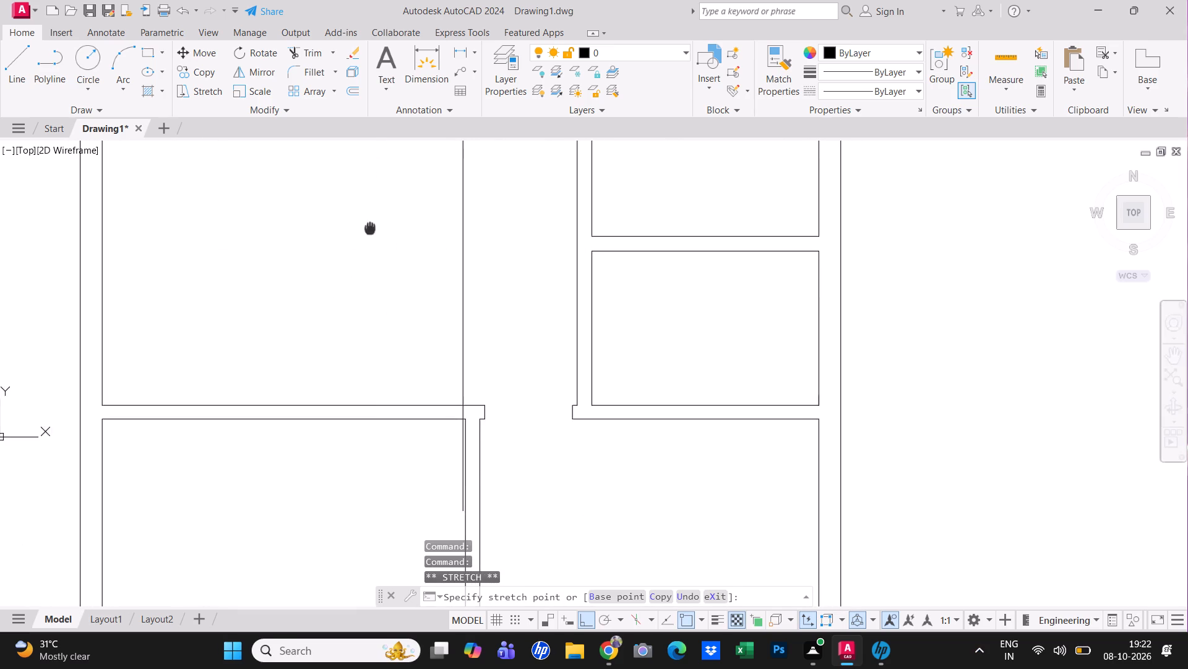
middle_drag(370, 227, 370, 231)
click(382, 457)
key(Escape)
Trim the stretched jamb lines' lower ends, the southern wall between them and their lengths across the central room to open the west room's door.
key(t)
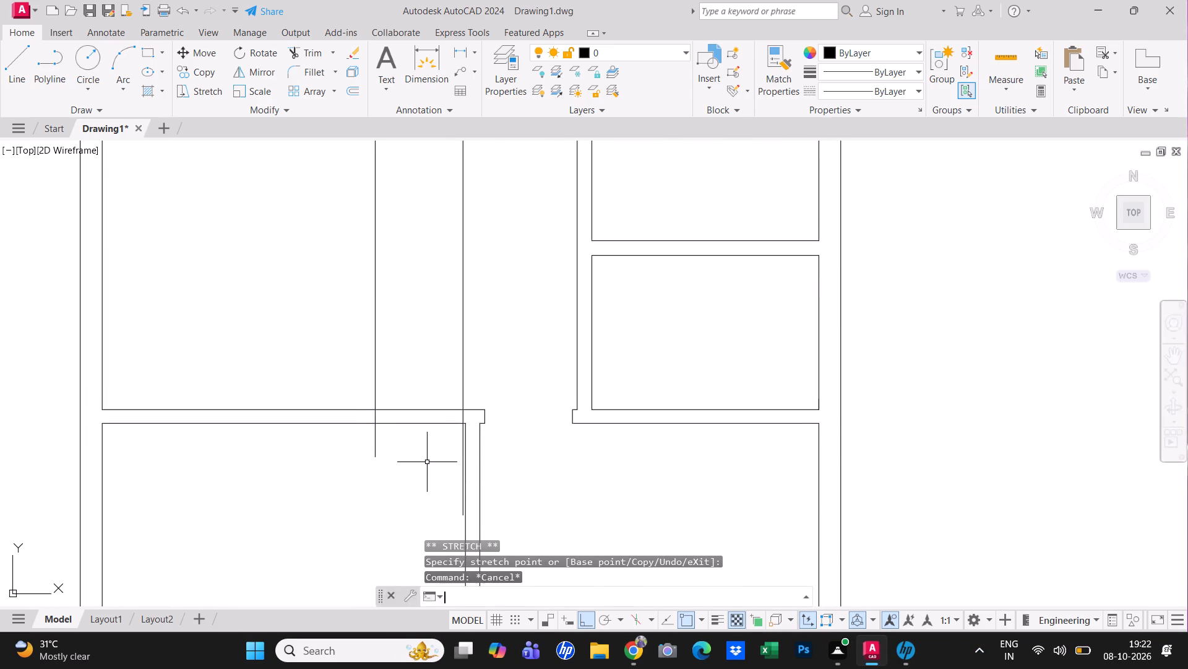
text(r)
key(space)
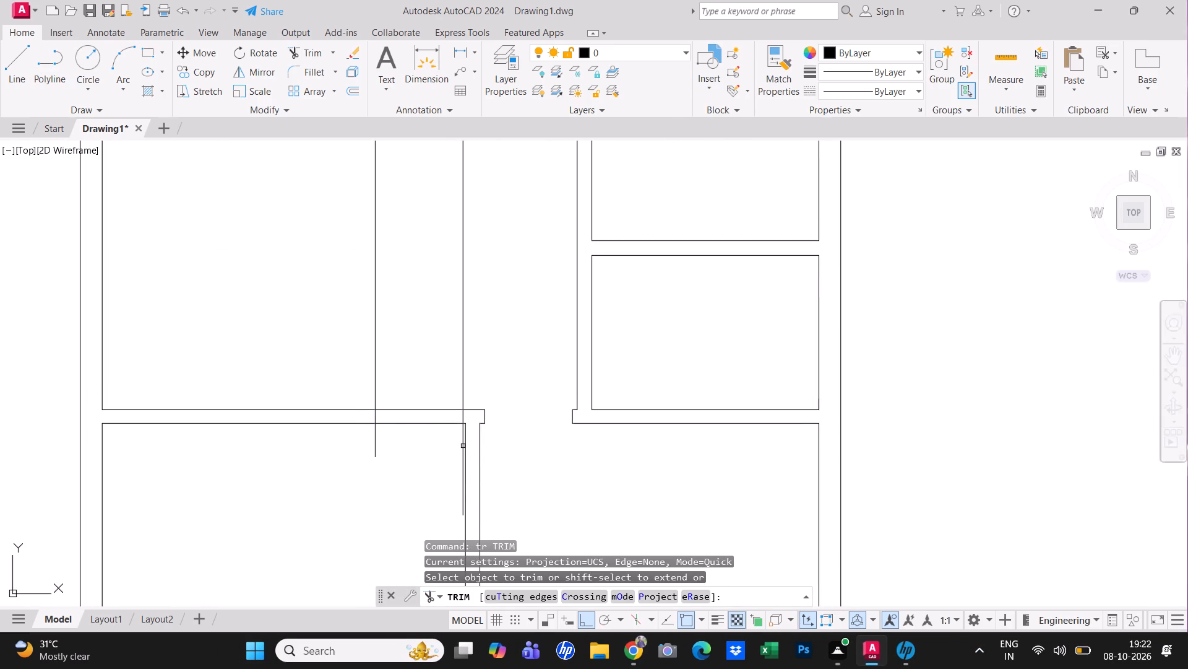
click(463, 446)
click(383, 449)
click(338, 441)
click(416, 453)
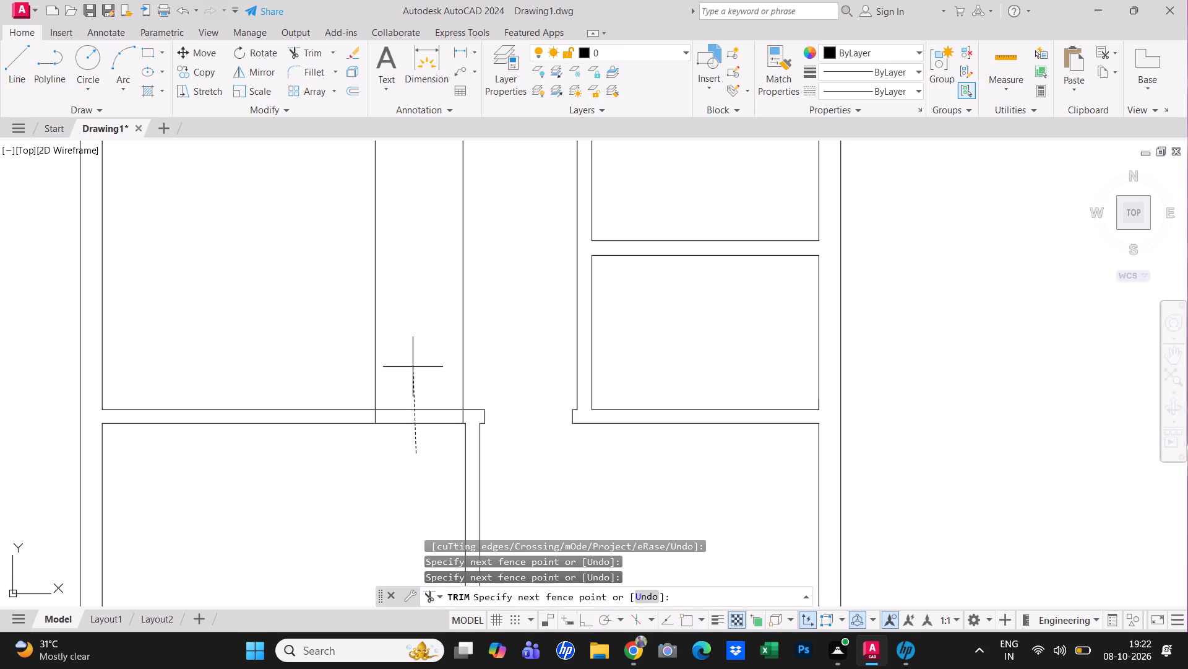
click(413, 361)
drag(304, 347, 331, 344)
drag(471, 334, 465, 337)
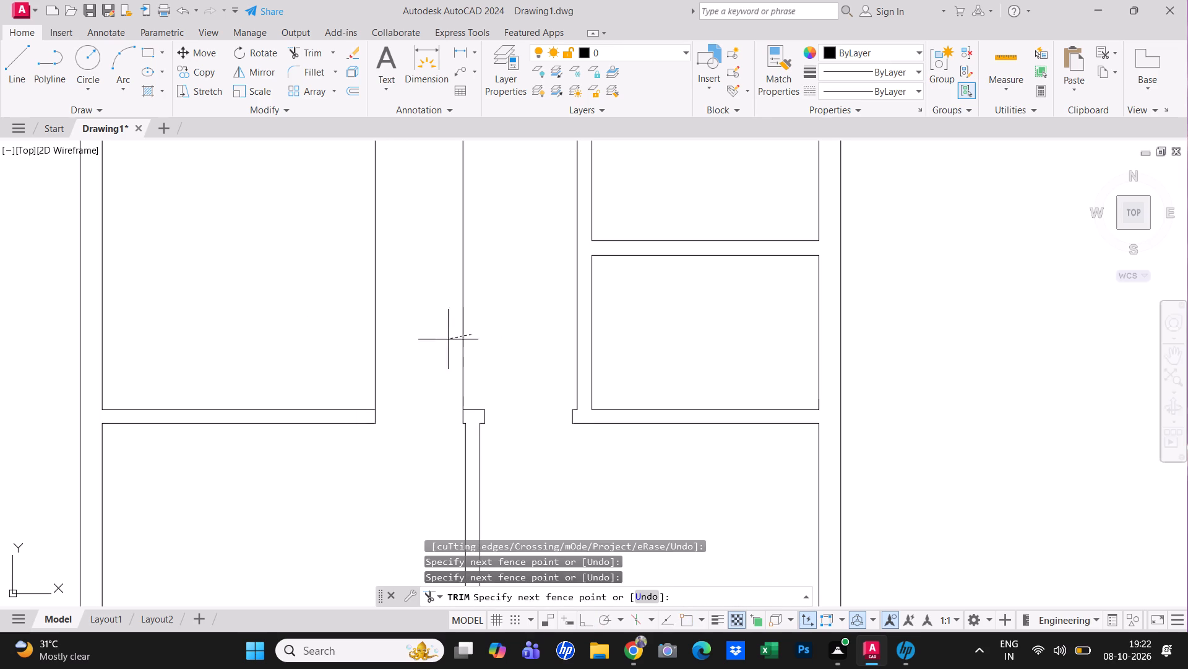
click(323, 345)
scroll(330, 348, down, 4)
scroll(343, 339, up, 2)
middle_drag(343, 336, 395, 352)
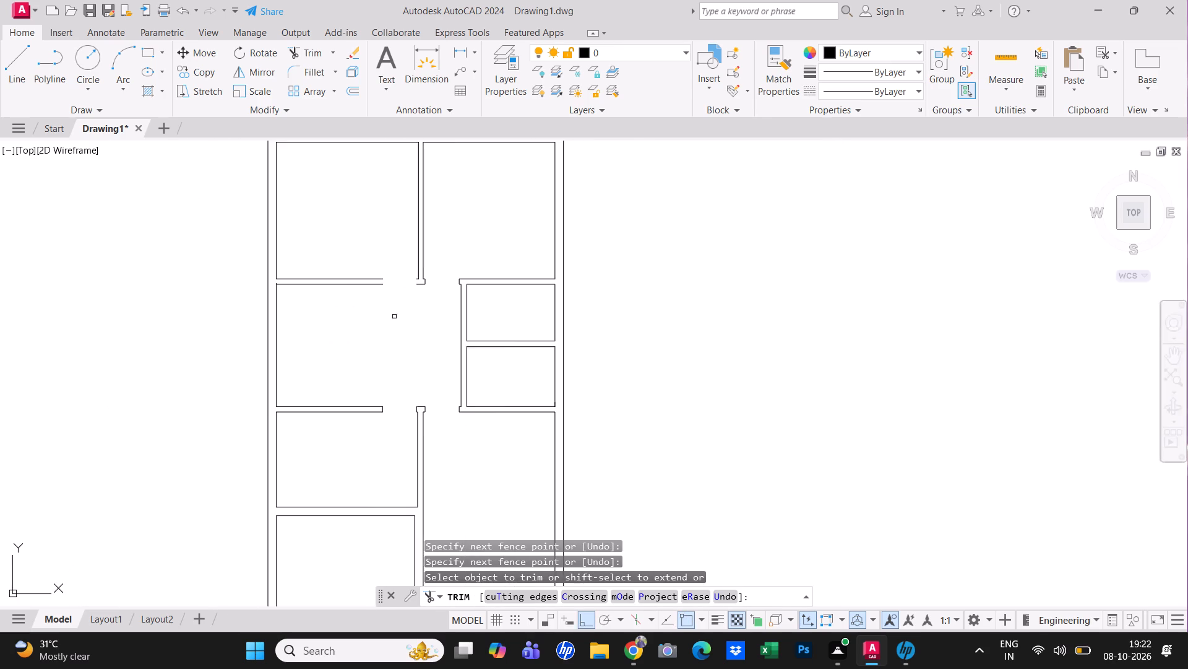
key(Escape)
Draw a connected line closing the northwest door's west jamb, running along the wall's south face across the opening, and closing its east jamb.
scroll(390, 281, up, 1)
key(ctrl+z)
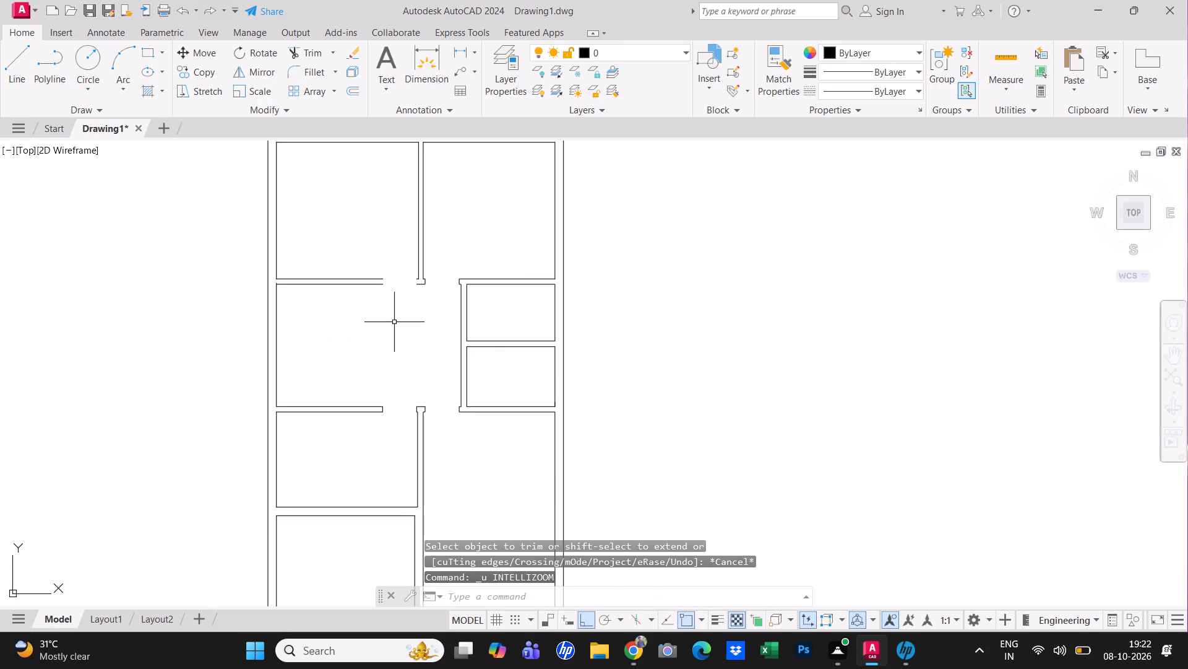
scroll(403, 308, up, 1)
key(grave)
key(Escape)
key(Escape)
scroll(418, 284, up, 1)
key(Escape)
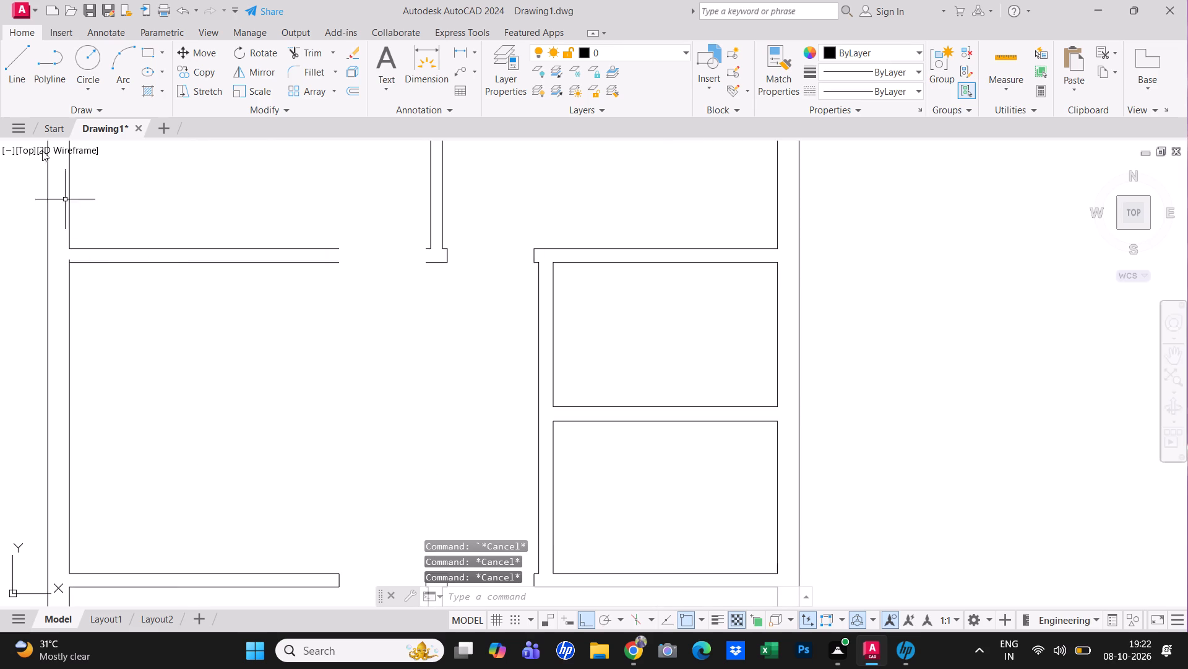
click(19, 51)
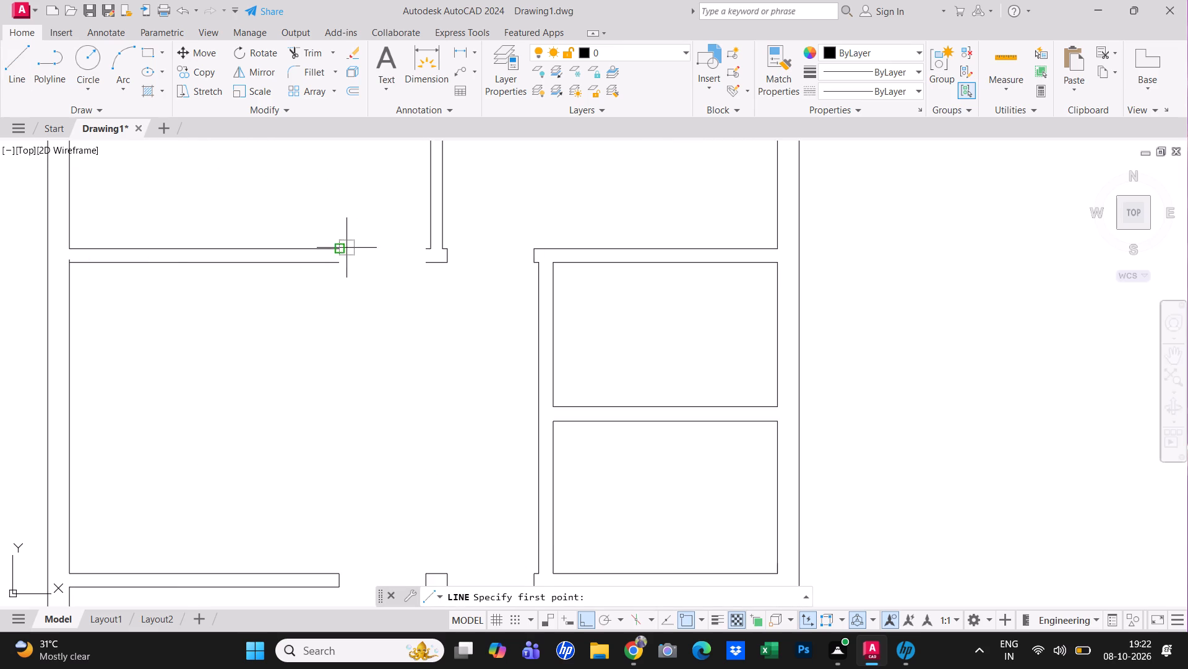
click(340, 245)
click(340, 260)
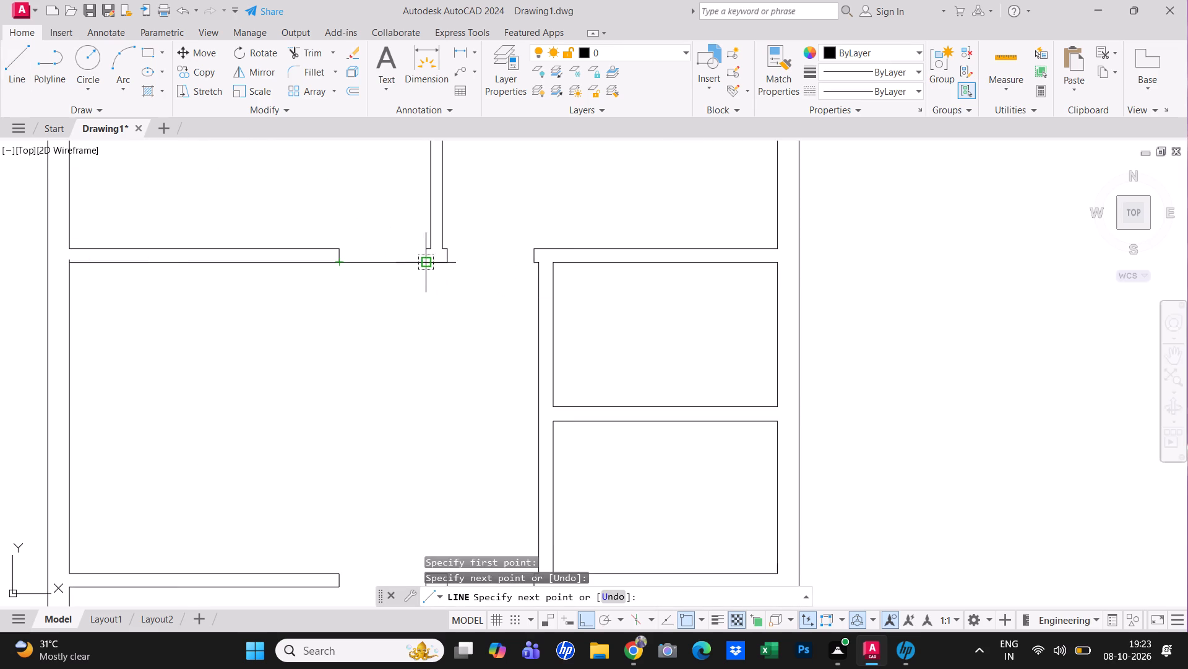
click(429, 264)
scroll(429, 250, up, 3)
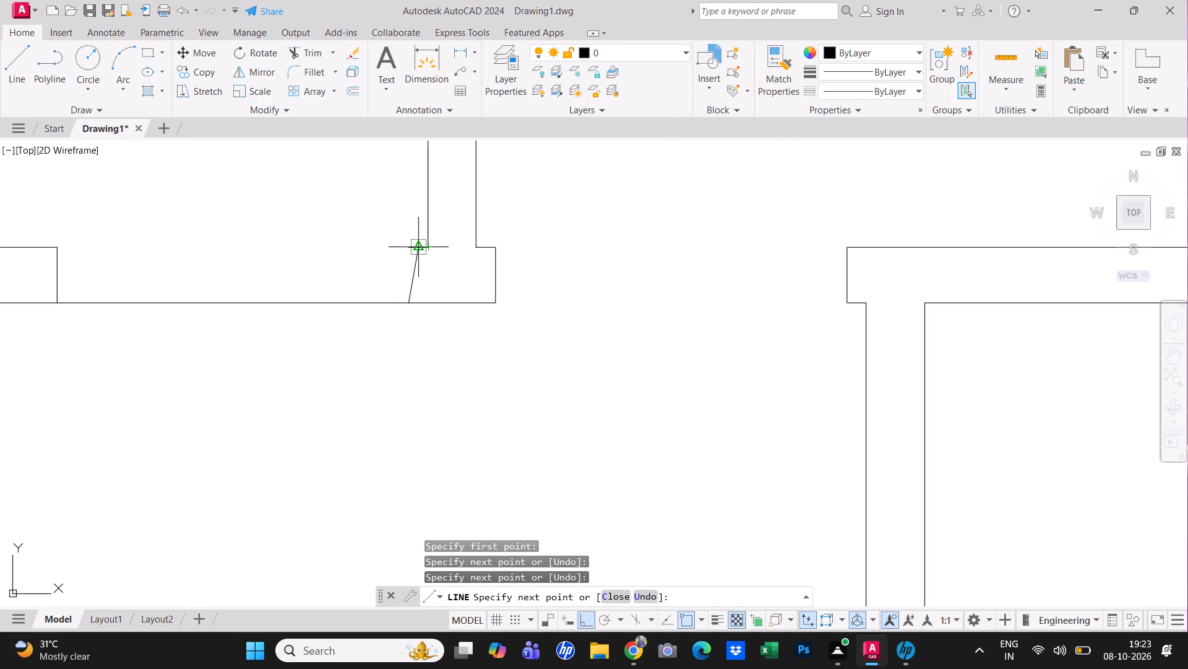
click(412, 251)
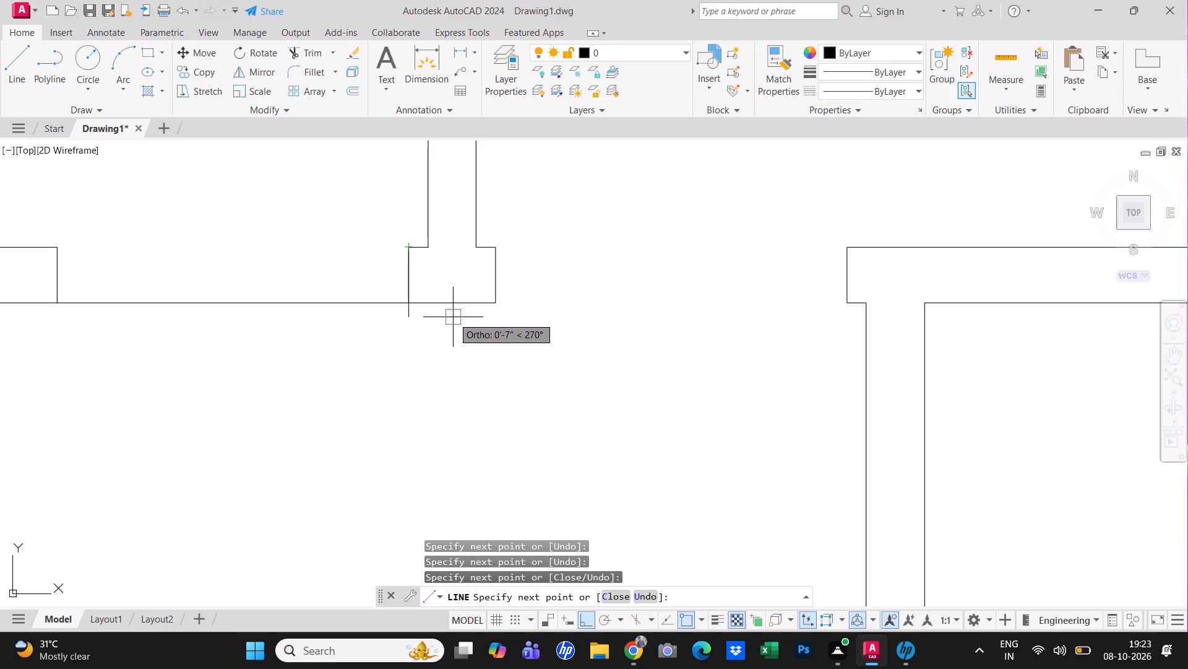
key(Escape)
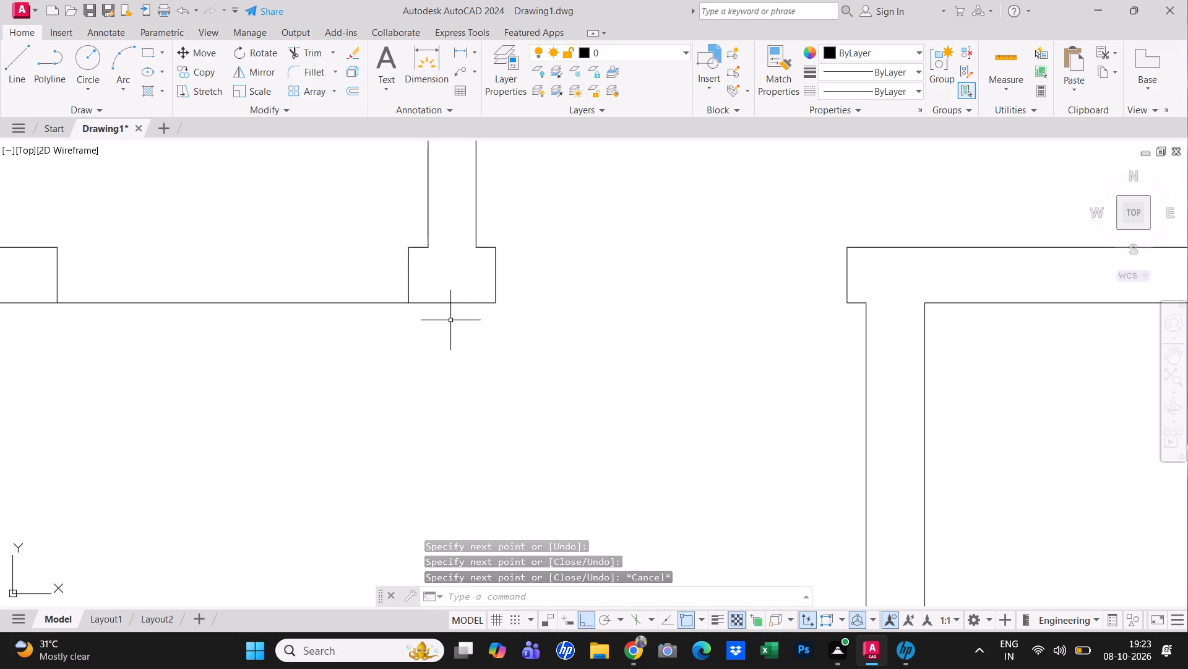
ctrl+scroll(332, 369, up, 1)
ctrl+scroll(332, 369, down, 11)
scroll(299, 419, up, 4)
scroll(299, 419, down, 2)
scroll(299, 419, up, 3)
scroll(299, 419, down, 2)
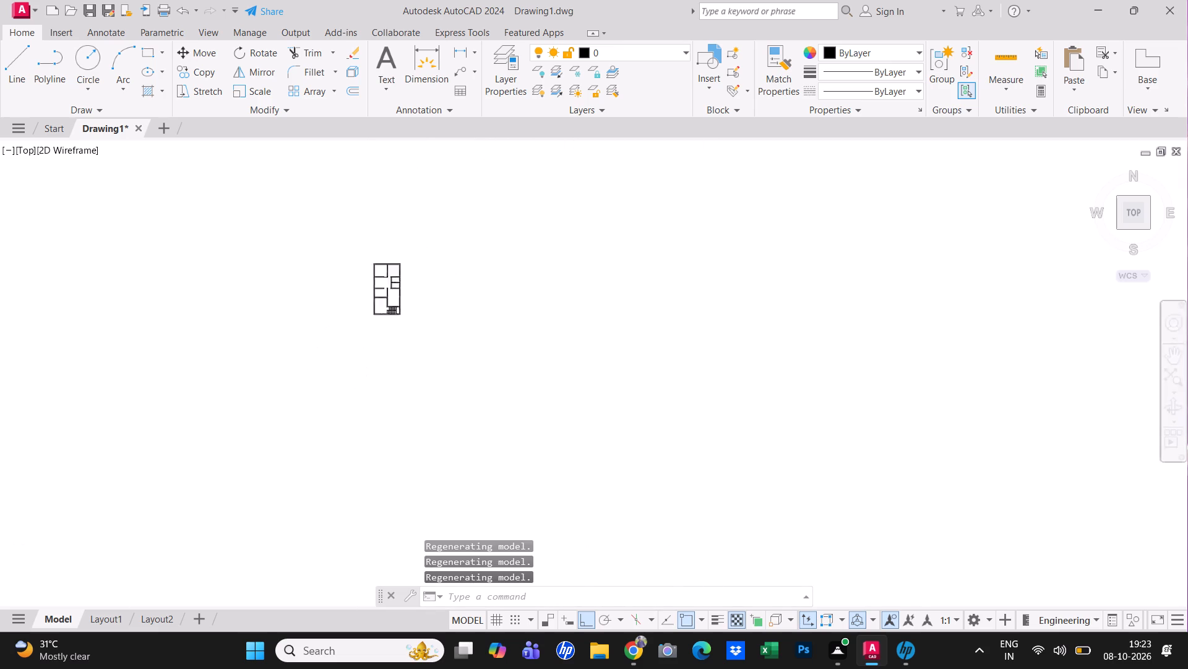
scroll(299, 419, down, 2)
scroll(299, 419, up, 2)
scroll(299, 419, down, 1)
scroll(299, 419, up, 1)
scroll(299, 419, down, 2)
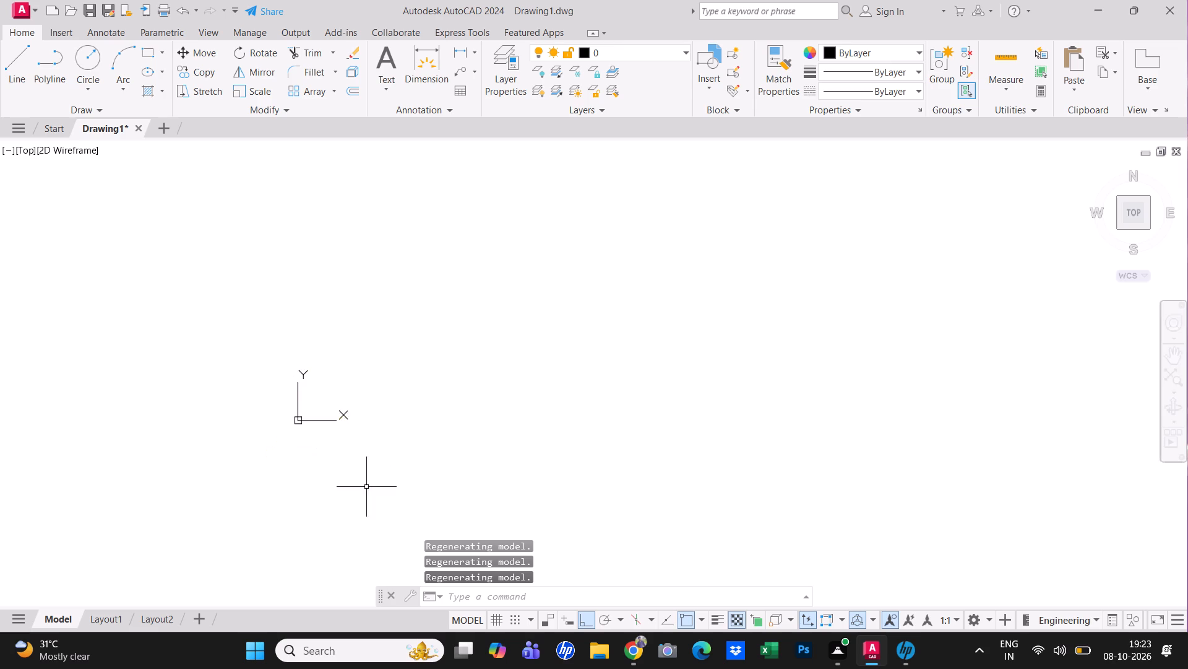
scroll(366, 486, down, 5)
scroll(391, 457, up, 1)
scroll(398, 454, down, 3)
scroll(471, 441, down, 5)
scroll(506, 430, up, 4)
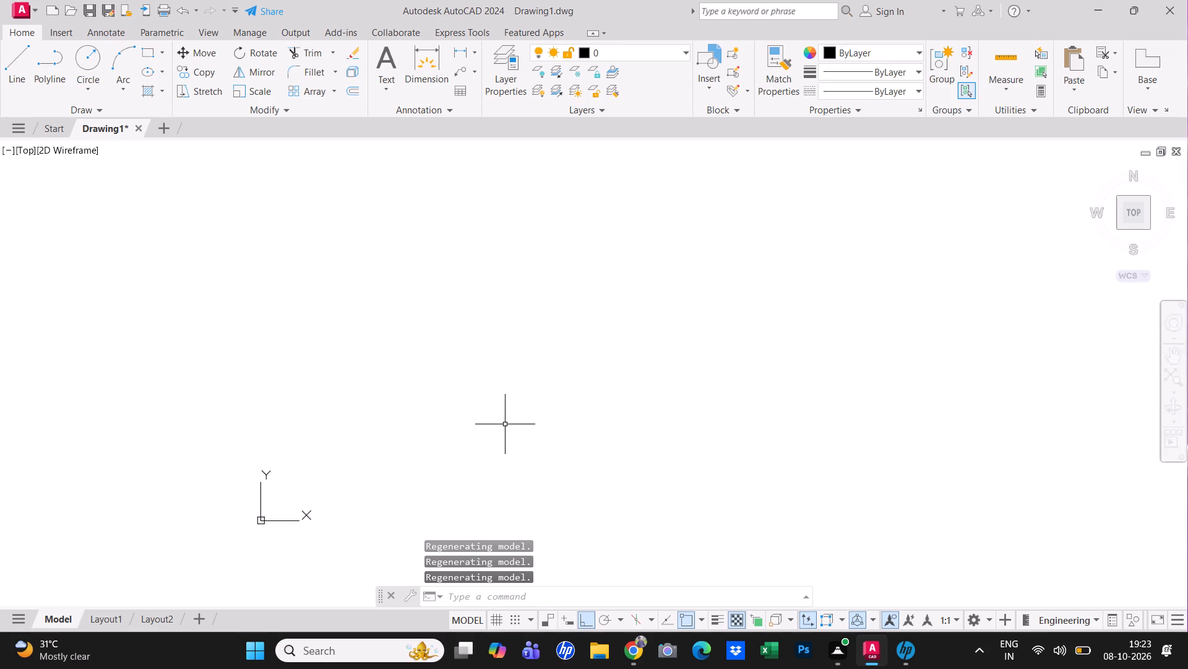
Undo the last zoom and pan changes to bring the floor plan back into view.
scroll(498, 418, down, 2)
scroll(497, 417, up, 1)
scroll(497, 417, down, 2)
scroll(491, 413, up, 2)
scroll(371, 463, up, 7)
middle_drag(533, 257, 555, 281)
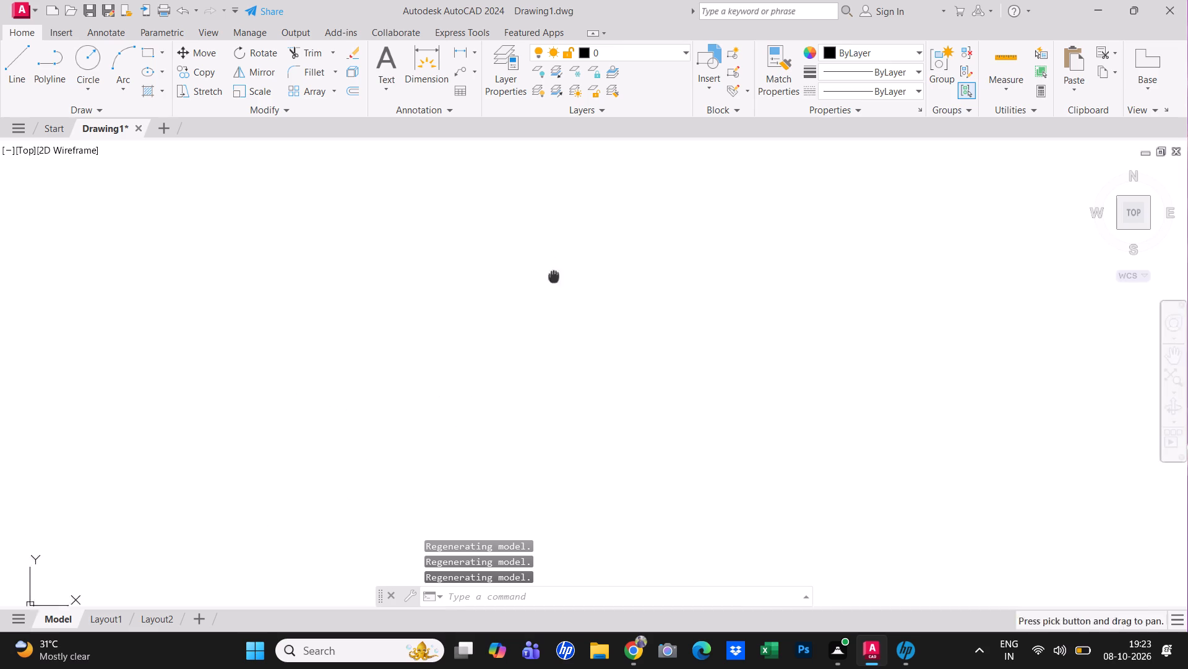
key(ctrl+z)
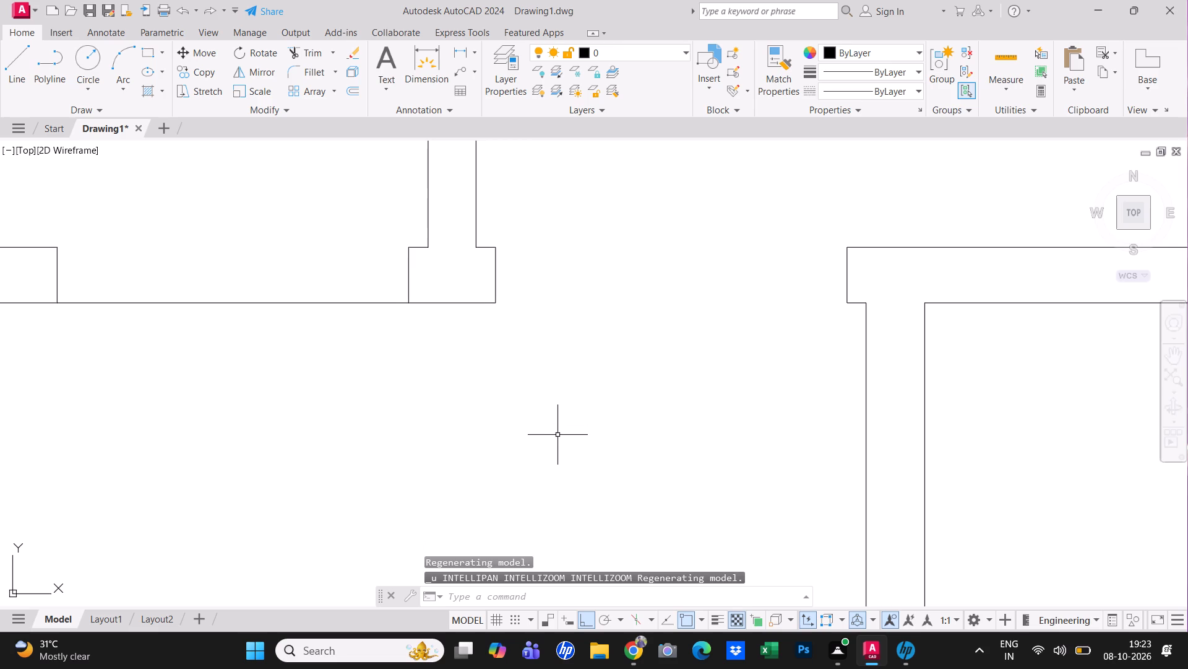
Examine the whole floor plan and the door openings around the central room.
scroll(570, 434, down, 7)
middle_drag(499, 328, 499, 326)
scroll(499, 328, down, 1)
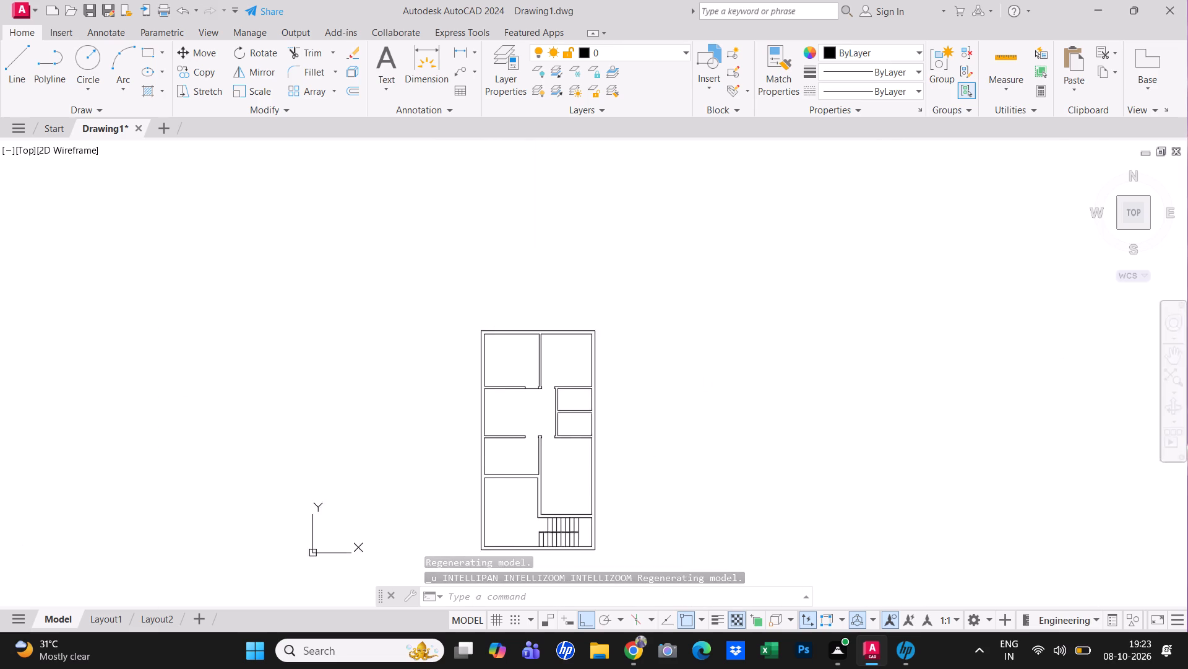
middle_drag(499, 326, 493, 265)
scroll(494, 300, up, 1)
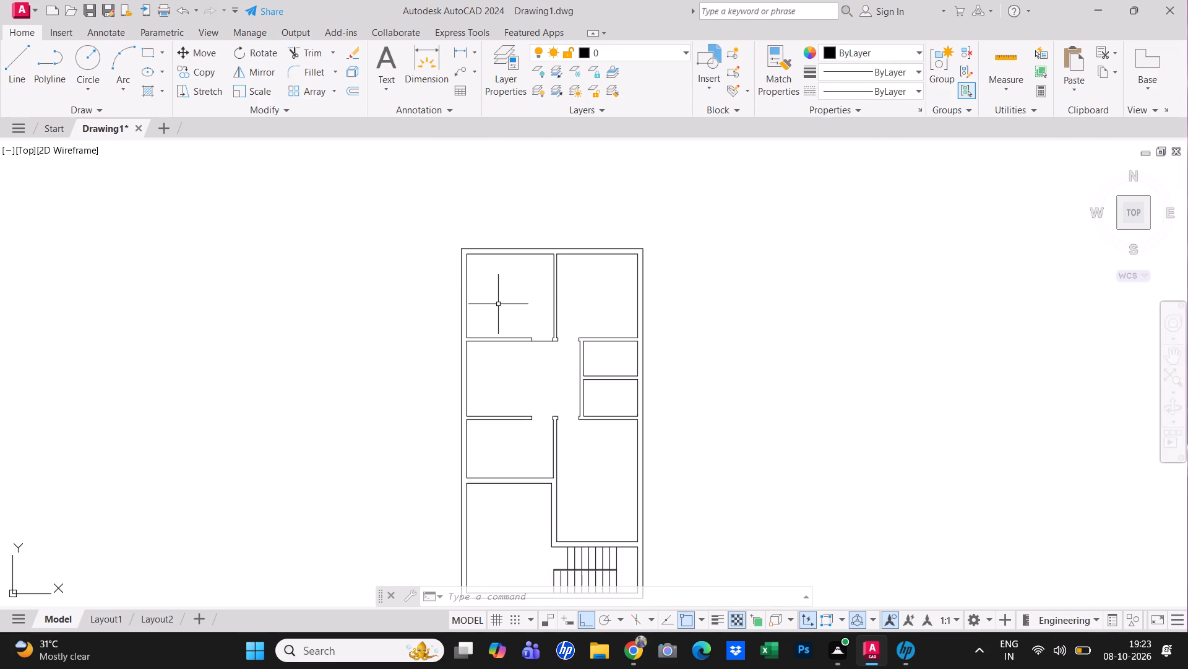
scroll(502, 316, down, 2)
scroll(494, 362, up, 2)
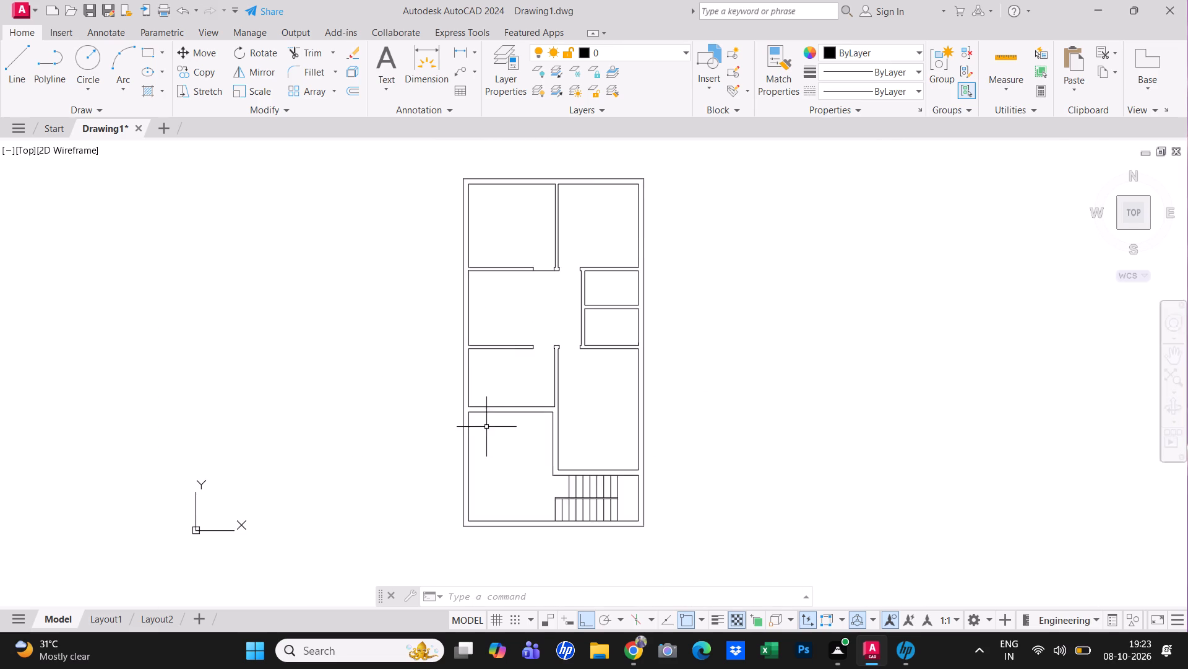
scroll(484, 429, up, 1)
middle_drag(482, 419, 486, 478)
scroll(482, 419, down, 1)
scroll(522, 361, up, 1)
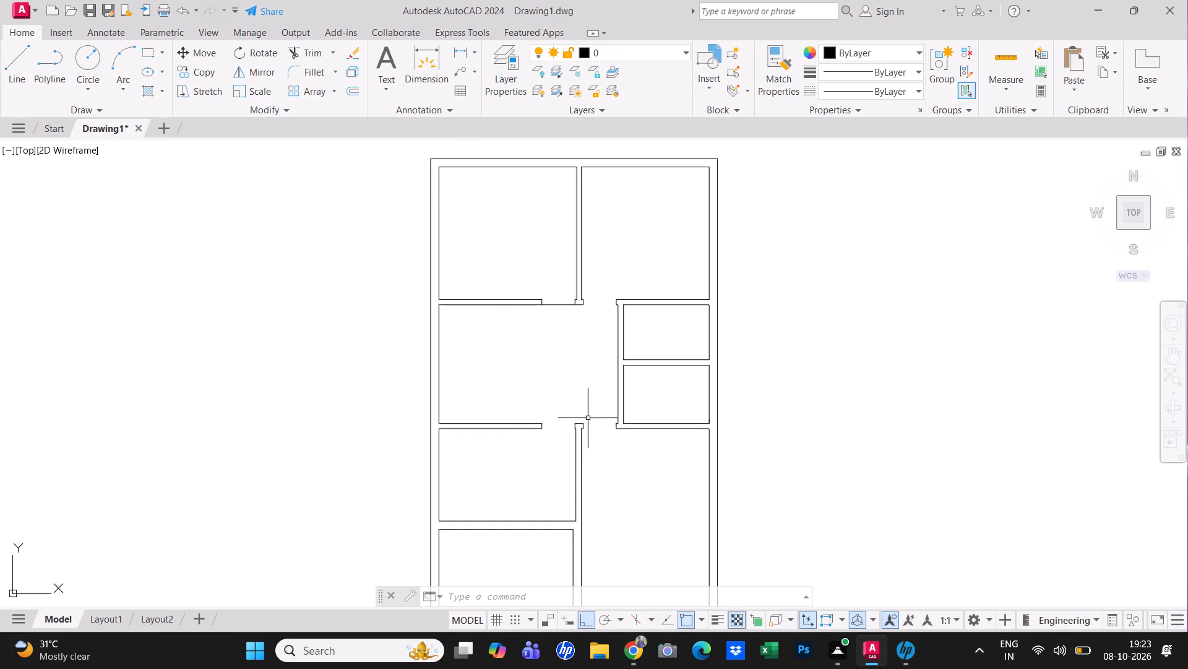
middle_drag(540, 478, 483, 469)
scroll(183, 383, up, 1)
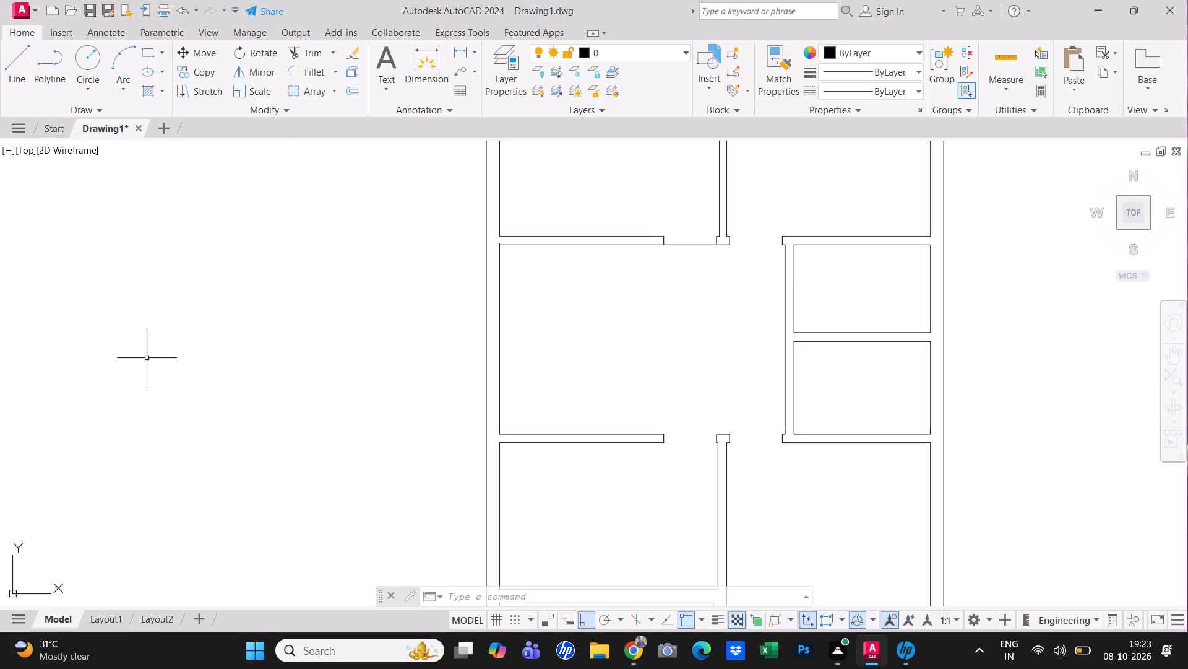
Move the inner line of the small west room's southern wall 2' north.
scroll(237, 290, down, 1)
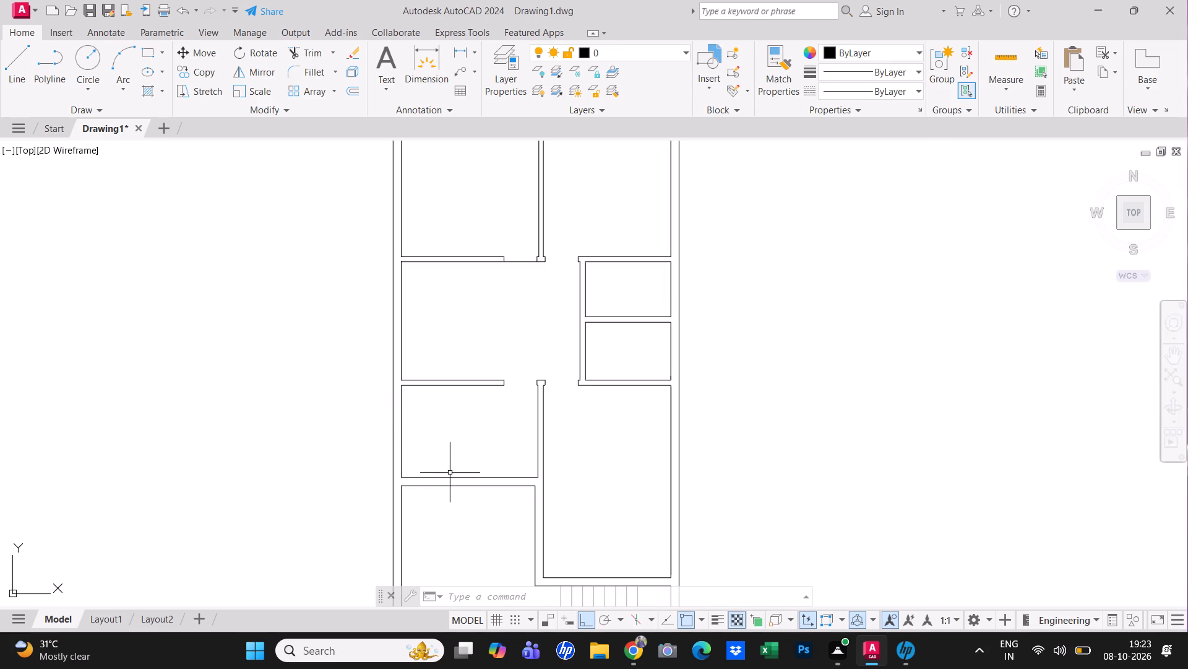
click(452, 478)
click(469, 476)
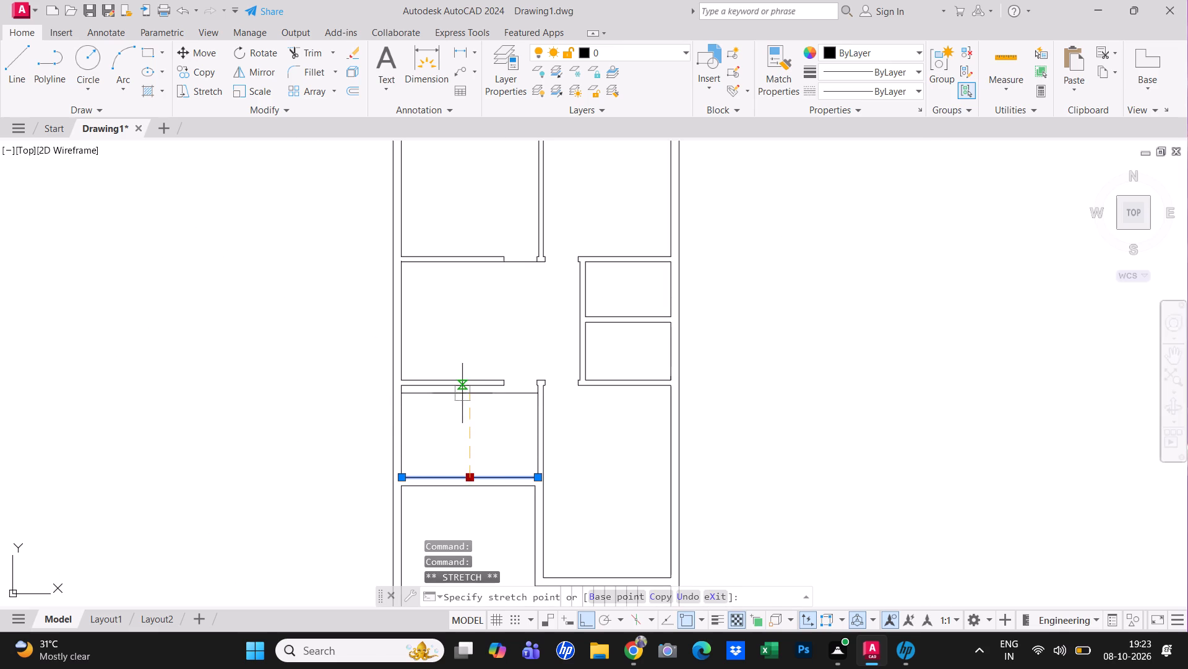
text(2')
key(Return)
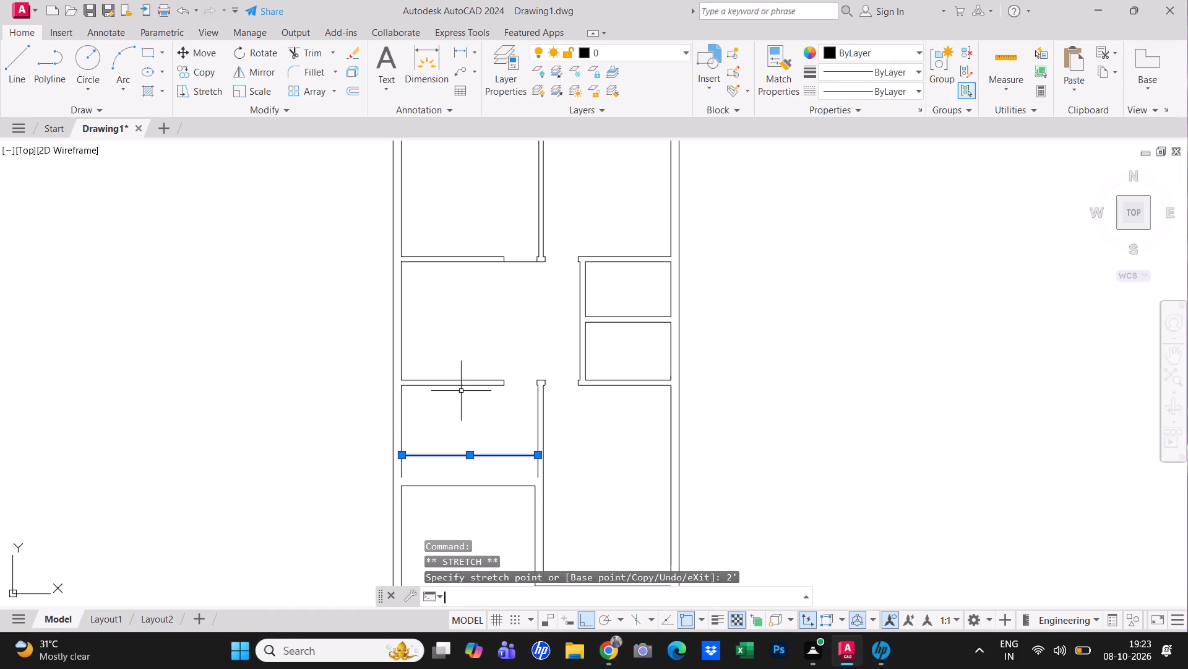
scroll(502, 515, down, 3)
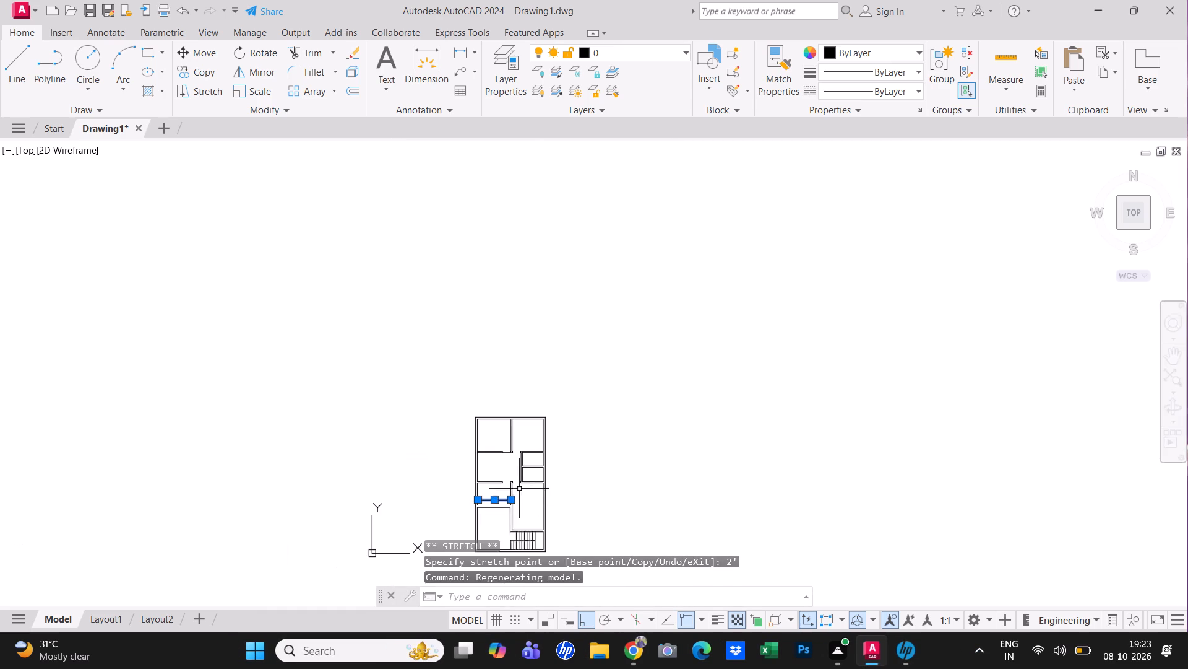
scroll(510, 468, up, 1)
click(645, 391)
click(571, 315)
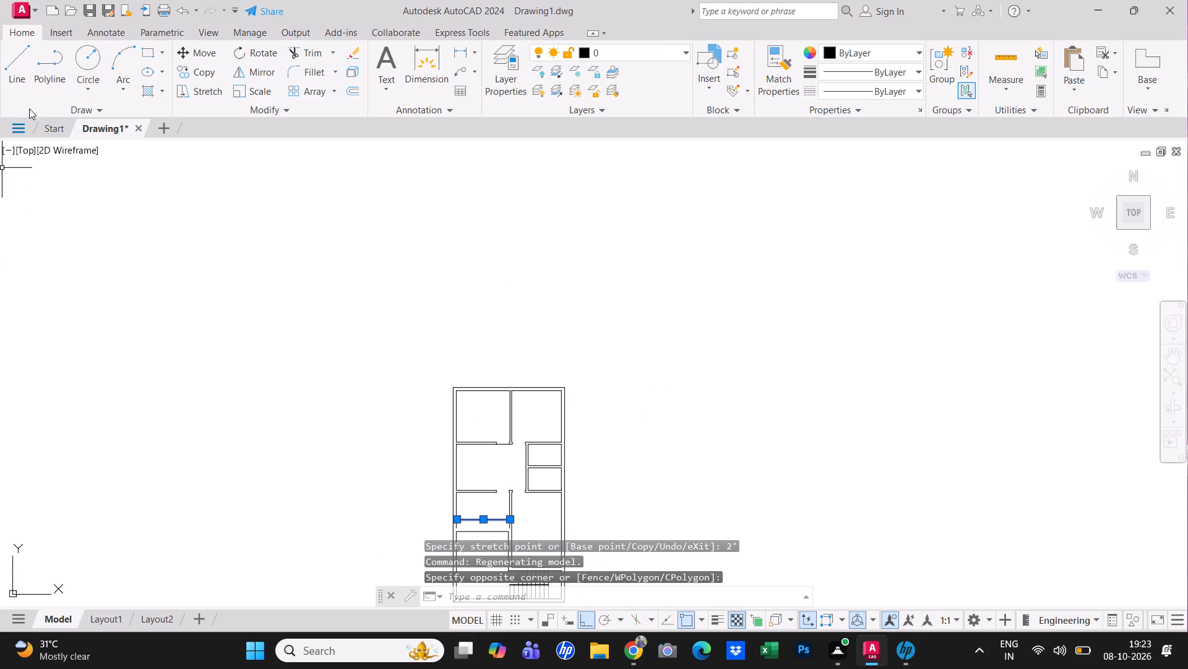
Draw a stepped chain of horizontal and vertical line segments from north of the floor plan out to its east.
click(4, 55)
drag(452, 286, 509, 300)
drag(675, 299, 681, 307)
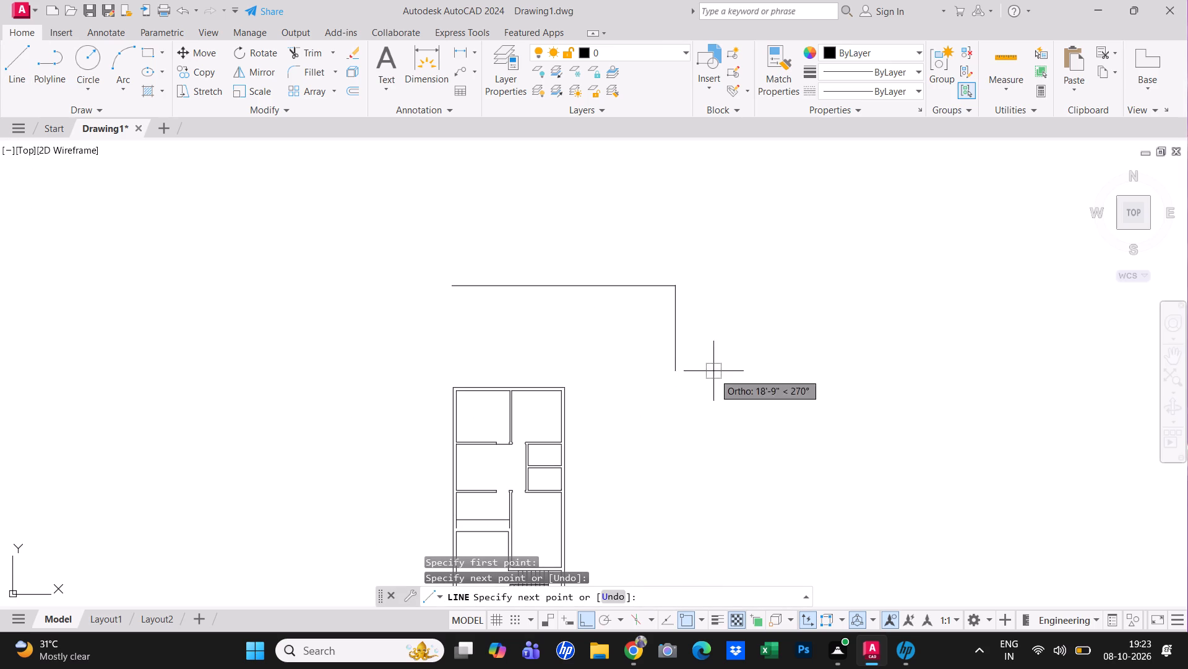
drag(715, 374, 741, 376)
click(807, 362)
drag(811, 383, 818, 401)
click(817, 407)
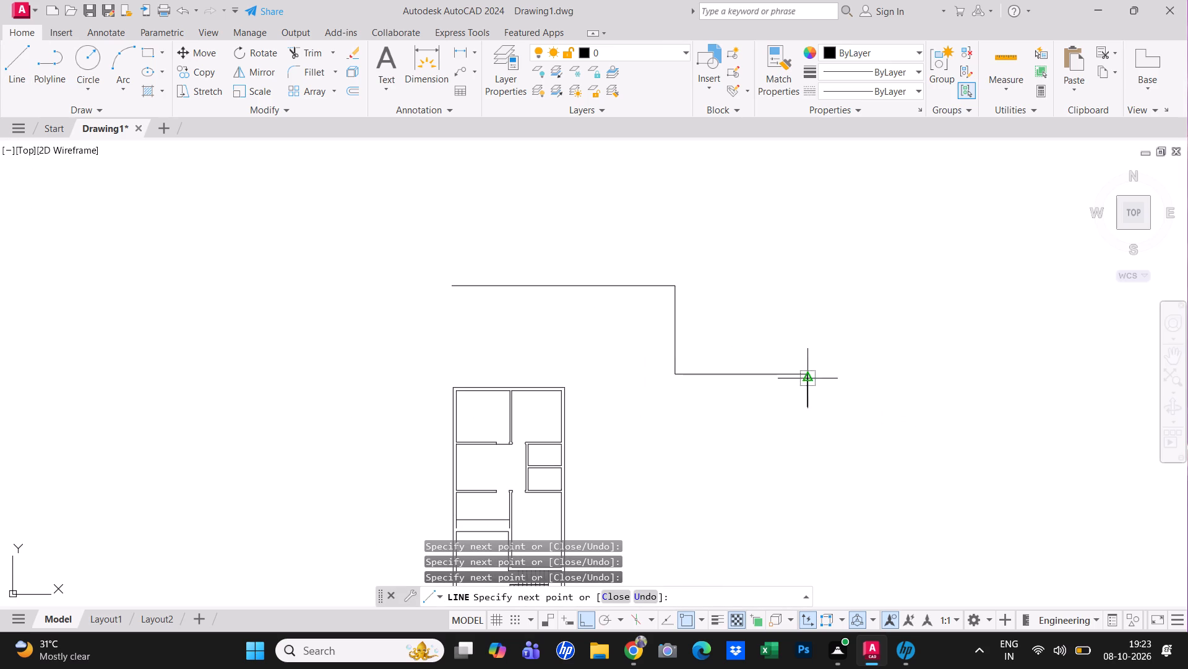
click(810, 378)
click(832, 360)
click(835, 367)
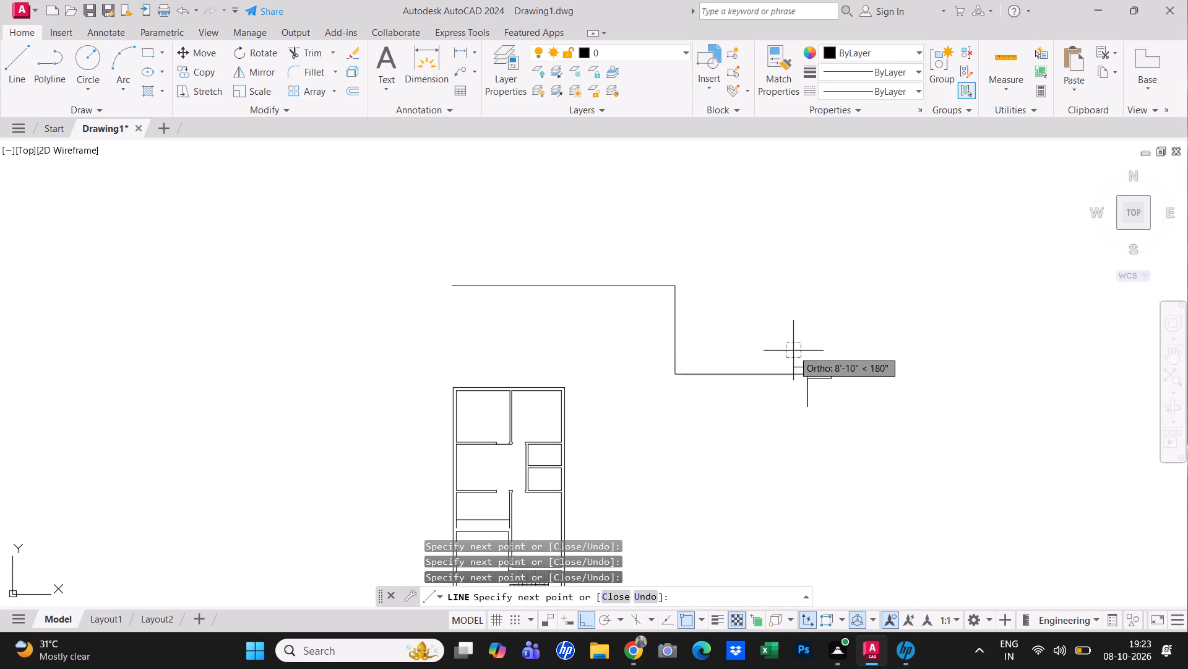
Continue the connected line with freehand segments crossing one another in the empty area northeast of the floor plan.
drag(762, 311, 755, 311)
drag(726, 310, 707, 305)
drag(702, 282, 755, 276)
drag(788, 278, 803, 286)
drag(820, 308, 827, 321)
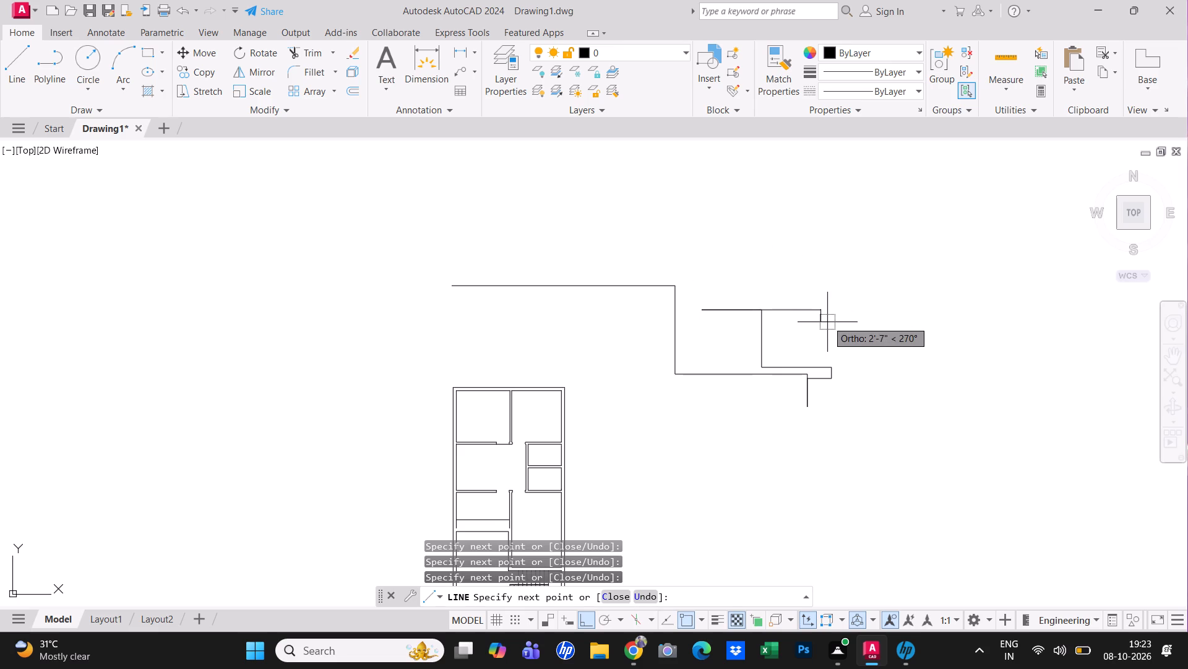
drag(827, 323, 830, 338)
drag(830, 350, 829, 359)
drag(794, 345, 789, 332)
click(773, 311)
drag(707, 296, 710, 304)
click(790, 336)
drag(815, 356, 824, 363)
drag(864, 346, 846, 322)
drag(763, 286, 738, 292)
drag(668, 337, 690, 356)
drag(744, 364, 754, 365)
drag(773, 305, 777, 299)
drag(779, 292, 801, 299)
drag(817, 318, 825, 335)
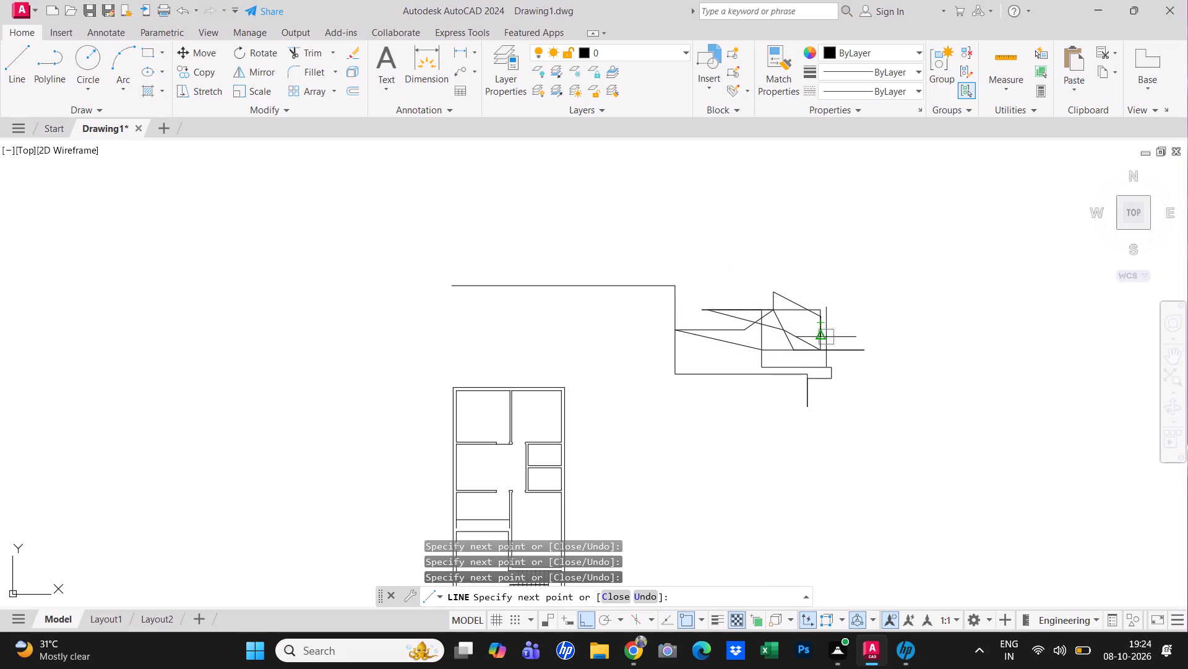
drag(826, 358, 827, 367)
drag(765, 364, 759, 346)
click(734, 315)
click(733, 314)
drag(718, 368, 718, 379)
click(725, 423)
click(776, 380)
drag(752, 354, 734, 356)
click(732, 356)
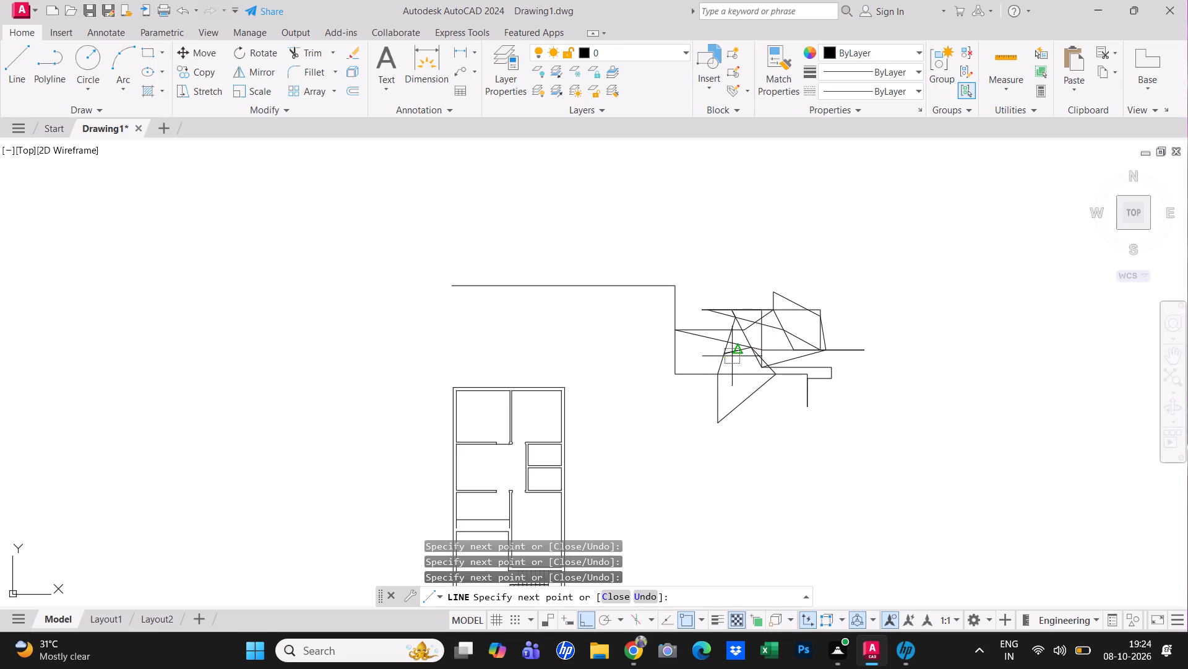
drag(733, 388, 739, 398)
click(764, 379)
click(768, 380)
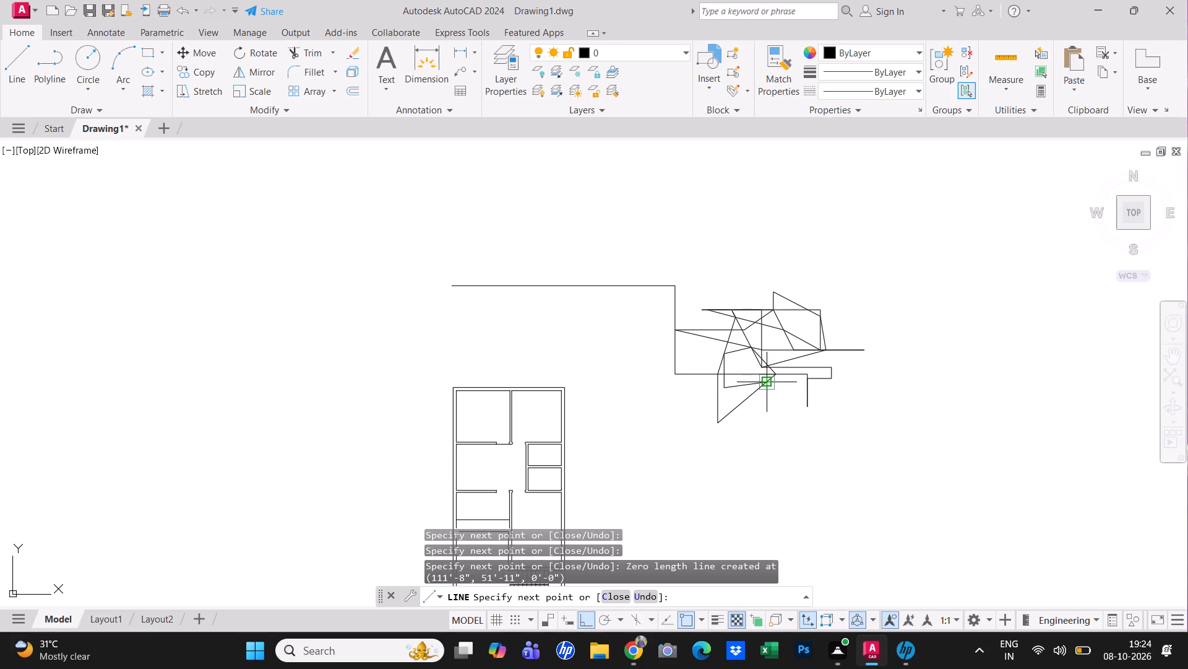
drag(770, 380, 775, 386)
click(787, 373)
drag(764, 353, 765, 395)
drag(783, 360, 790, 361)
drag(806, 353, 808, 354)
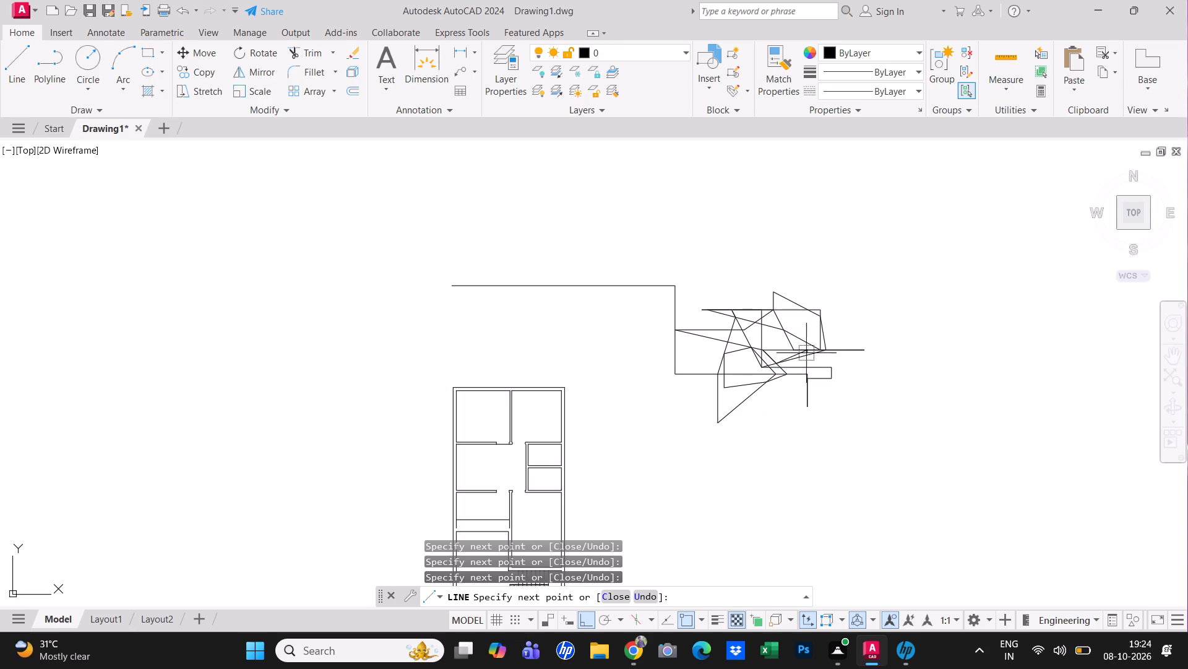
drag(808, 354, 797, 362)
click(783, 362)
drag(797, 406, 799, 398)
drag(816, 361, 780, 338)
drag(760, 328, 751, 339)
drag(752, 309, 768, 303)
click(806, 290)
drag(788, 346, 772, 355)
drag(747, 360, 747, 372)
drag(752, 372, 786, 378)
drag(799, 348, 796, 338)
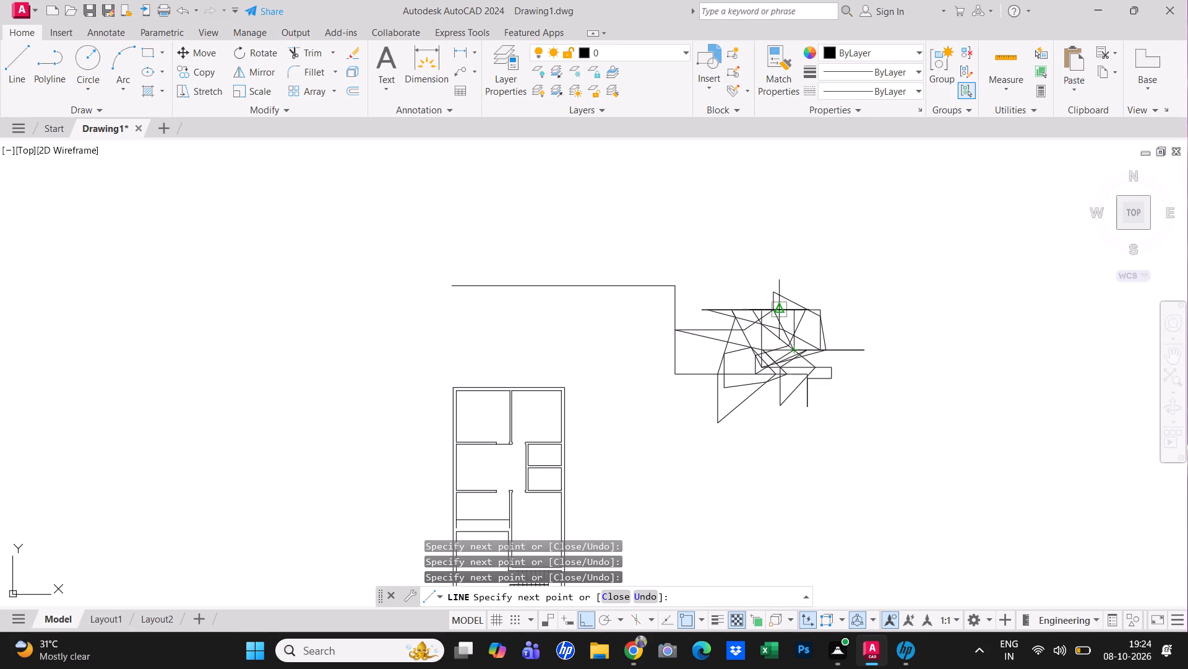
click(782, 313)
drag(771, 330, 765, 386)
drag(775, 382, 784, 356)
click(786, 339)
drag(799, 314, 801, 302)
click(799, 291)
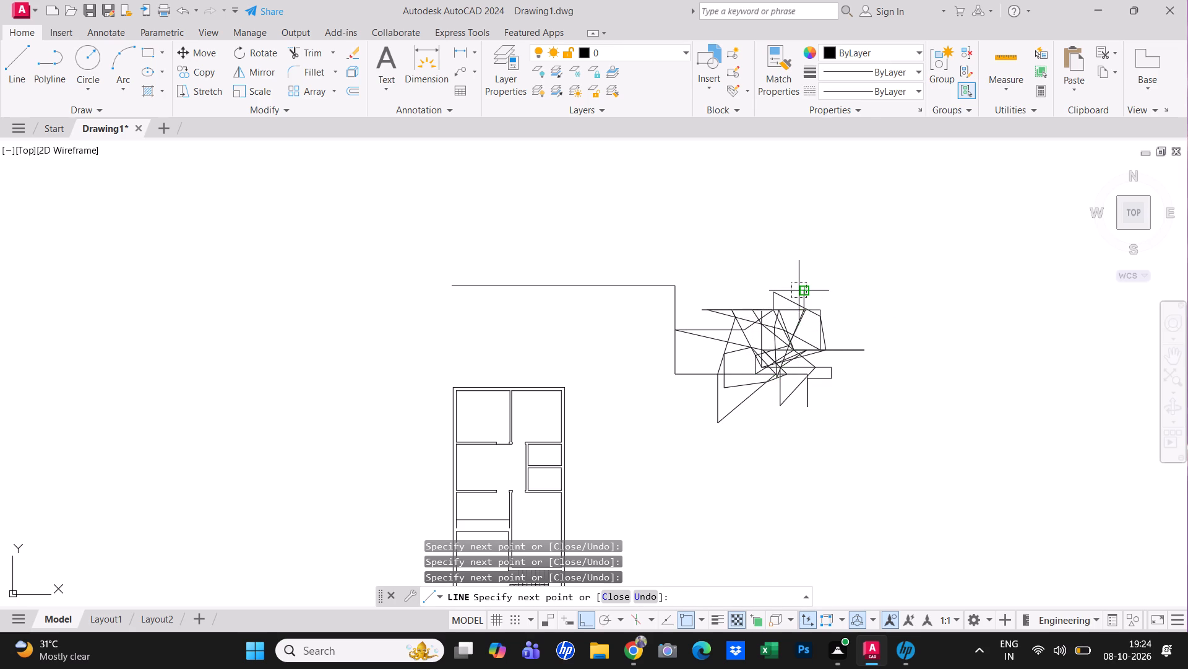
Continue the connected line around a roughly rectangular loop on the eastern side of the tangled segments.
drag(799, 291, 801, 328)
drag(799, 329, 802, 356)
drag(802, 361, 871, 354)
drag(865, 325, 854, 325)
drag(854, 325, 853, 323)
click(830, 312)
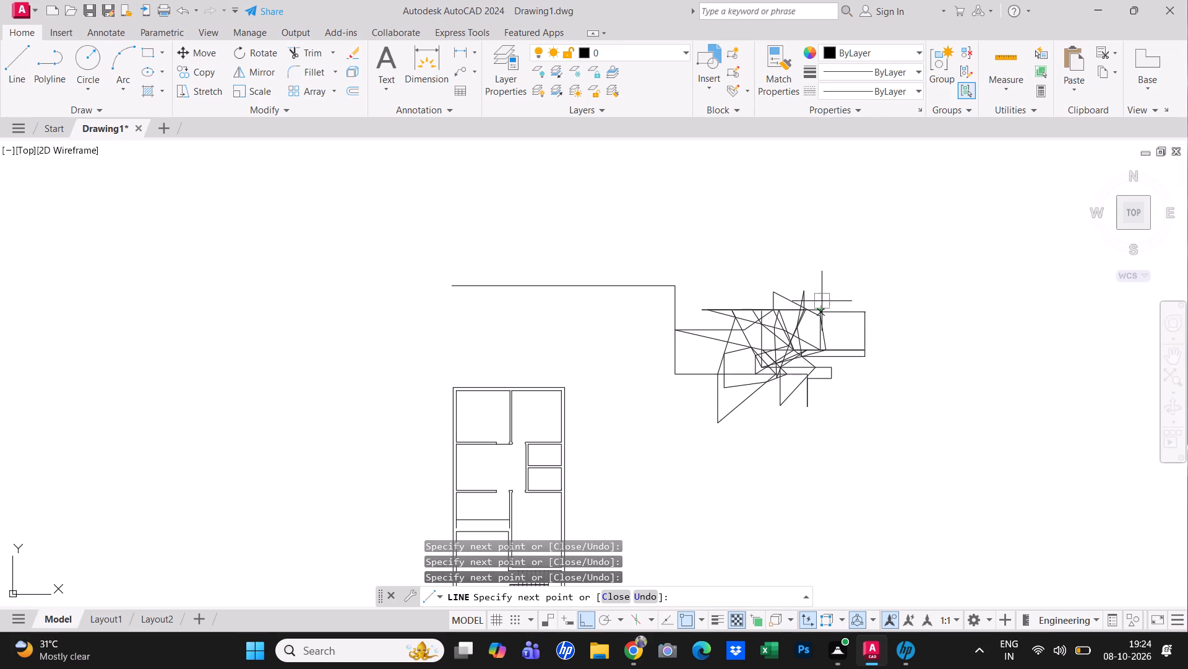
Add short crossing segments to the connected line in the northern part of the tangle.
drag(817, 288, 809, 284)
drag(768, 275, 762, 283)
drag(759, 286, 758, 293)
drag(757, 299, 757, 307)
drag(759, 321, 762, 327)
click(773, 314)
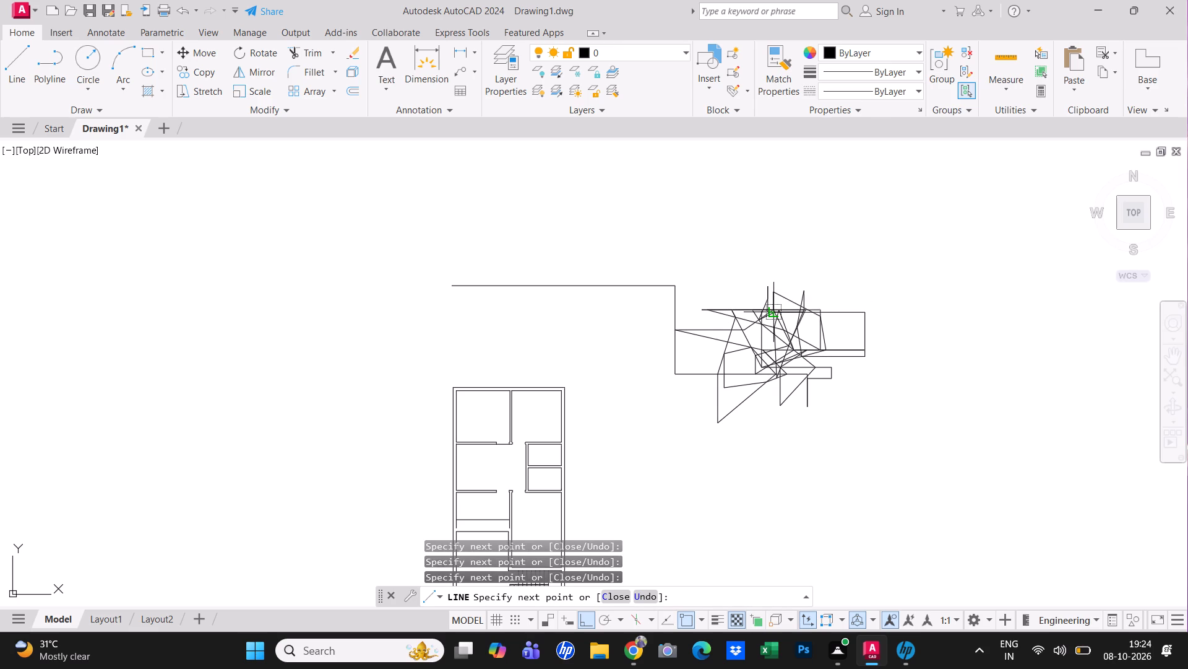
click(779, 305)
drag(775, 301, 773, 331)
click(779, 313)
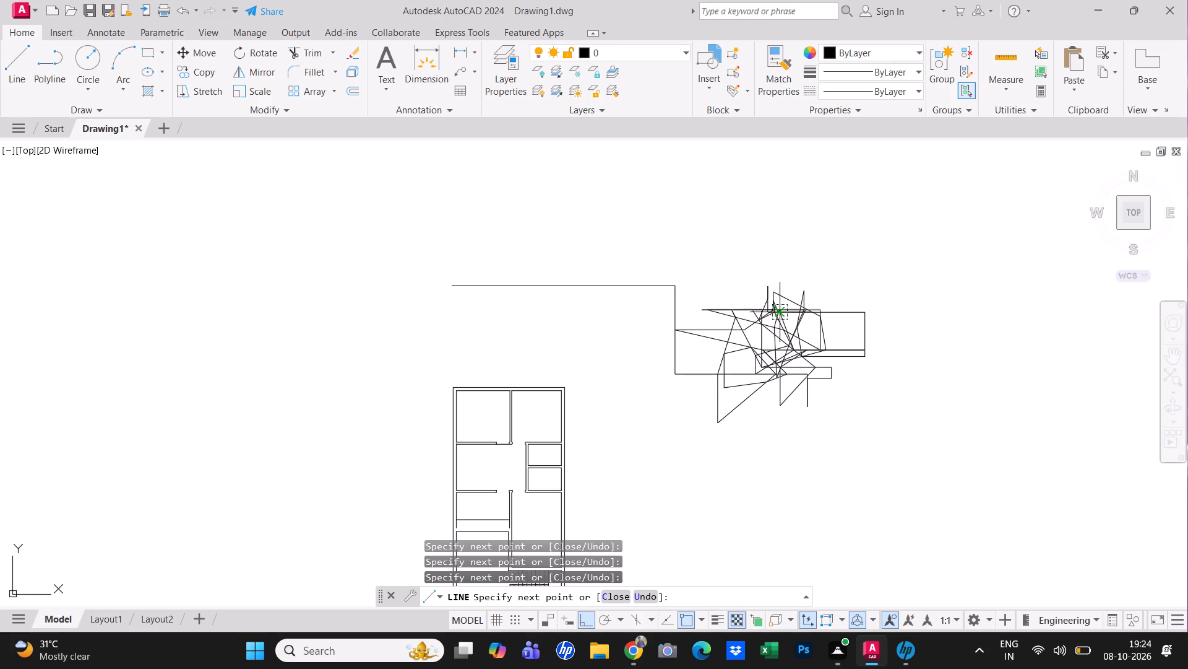
click(784, 304)
drag(781, 287, 767, 283)
drag(764, 282, 773, 286)
click(778, 279)
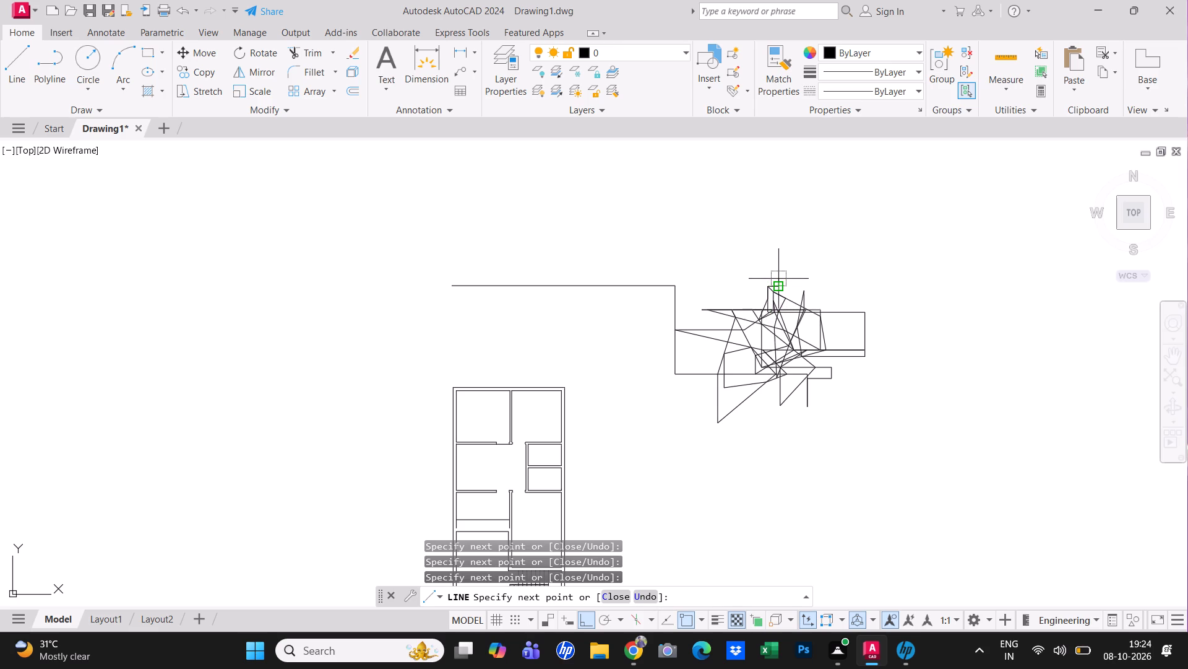
Extend the connected line with short segments around the tangle's northern tip and back down toward its eastern loop.
drag(778, 279, 794, 287)
drag(807, 279, 780, 276)
click(767, 272)
drag(767, 273, 766, 285)
click(774, 281)
drag(775, 276, 783, 279)
drag(792, 279, 802, 289)
click(802, 289)
drag(803, 294, 801, 306)
click(800, 307)
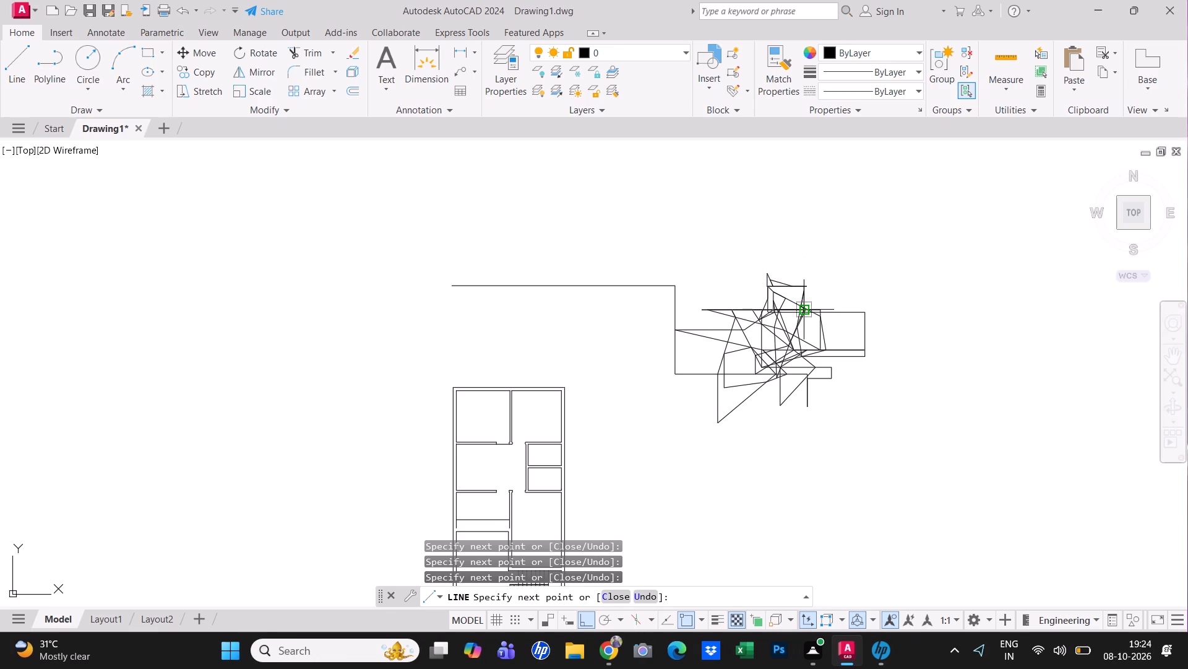
click(803, 310)
drag(803, 310, 813, 315)
click(826, 314)
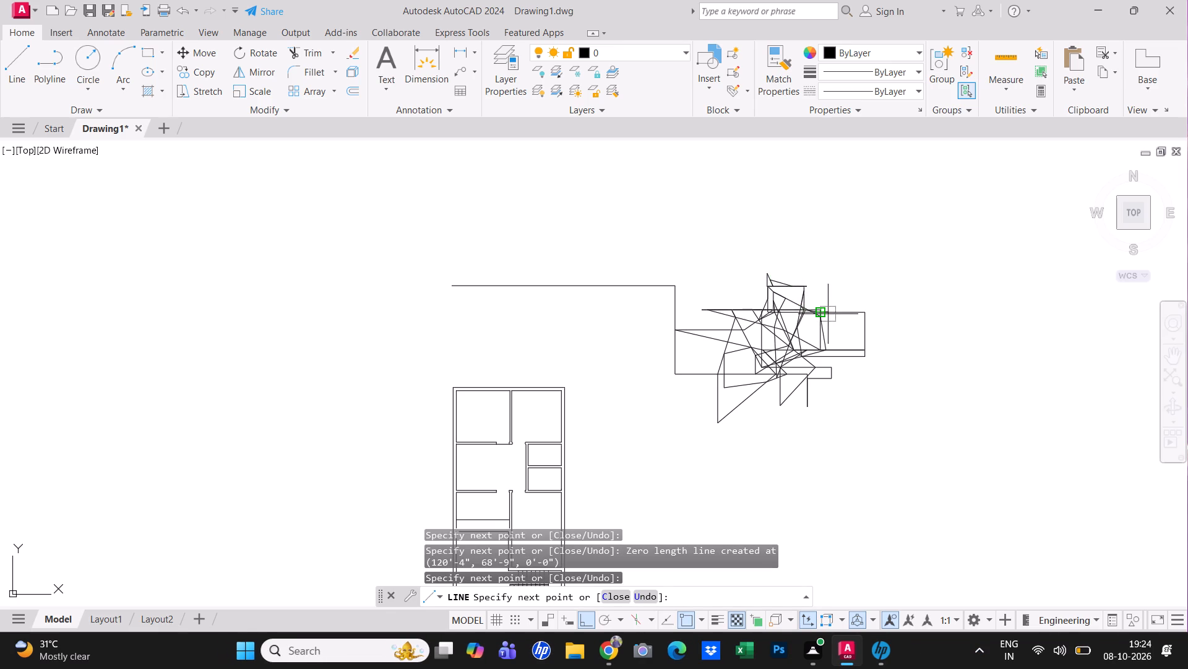
Continue the connected line east of the tangle in horizontal and vertical steps, including a drop of about 3'-6".
click(829, 314)
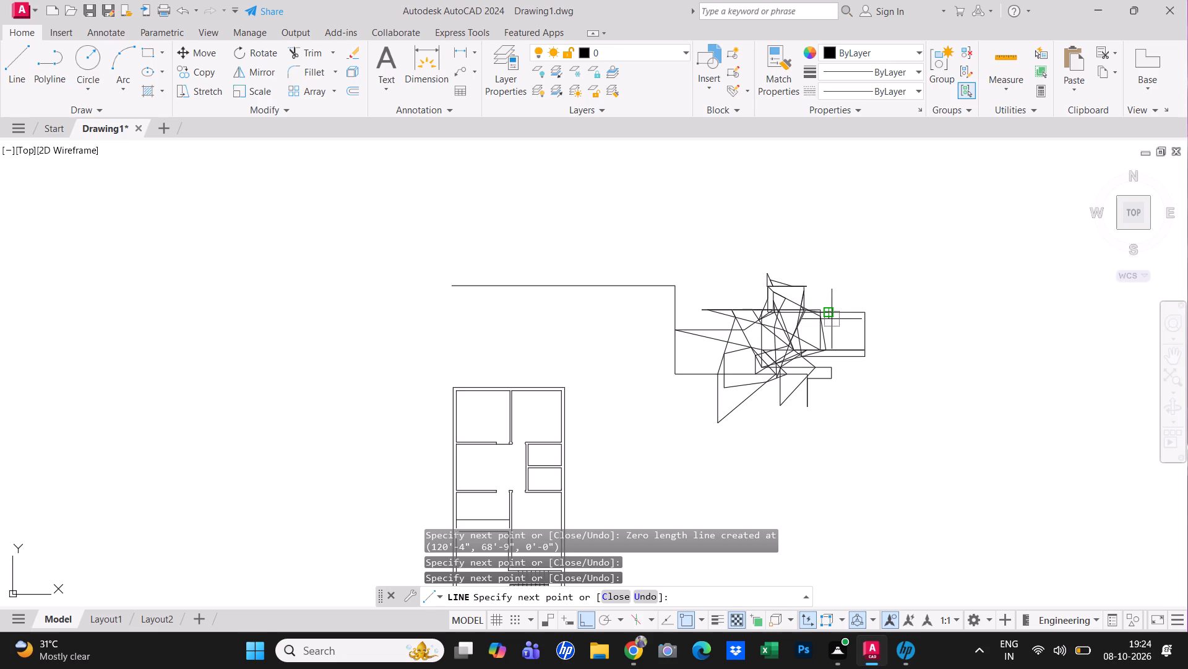
drag(832, 319, 854, 325)
click(874, 325)
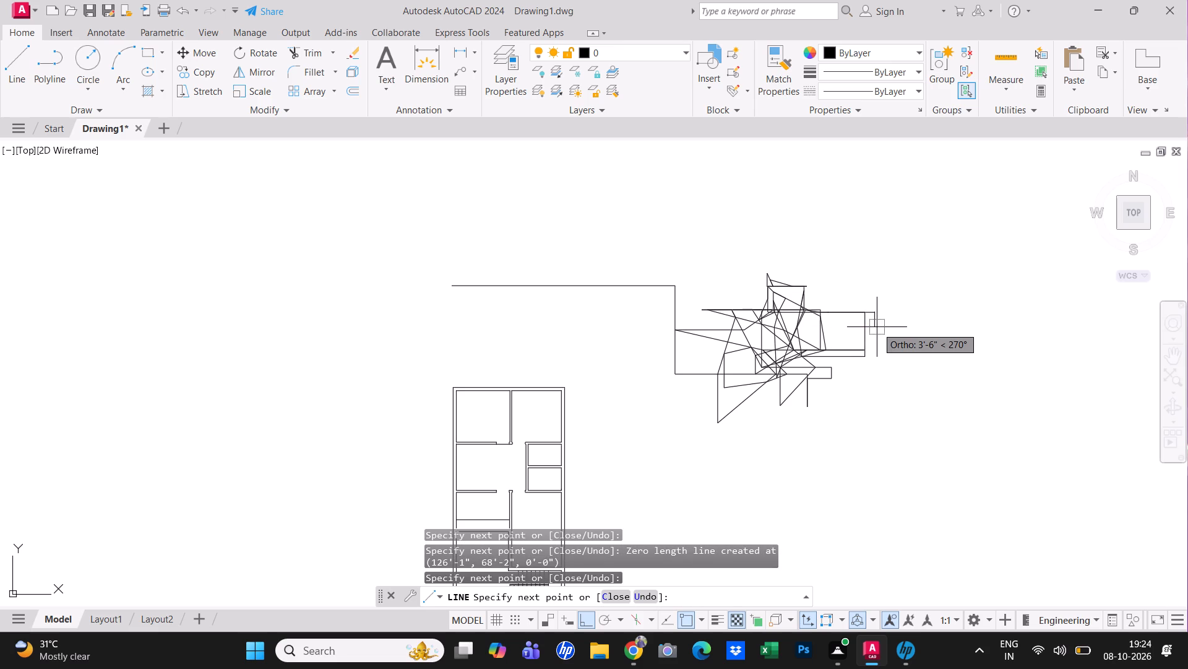
click(877, 327)
click(882, 330)
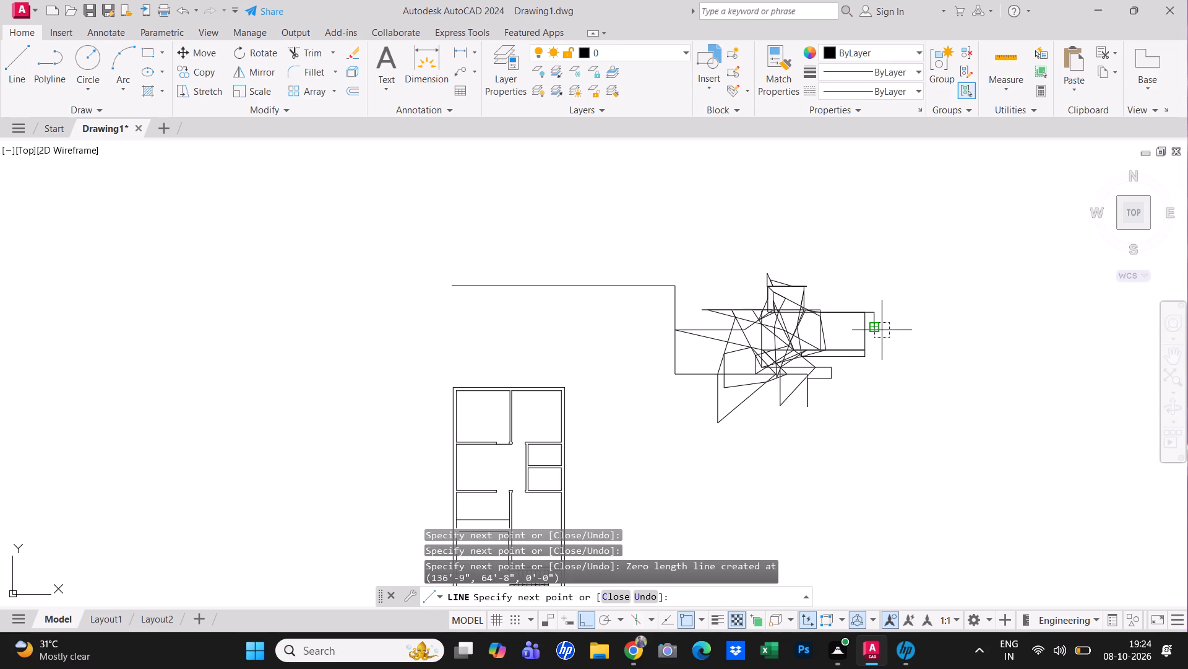
click(882, 330)
click(901, 328)
click(902, 328)
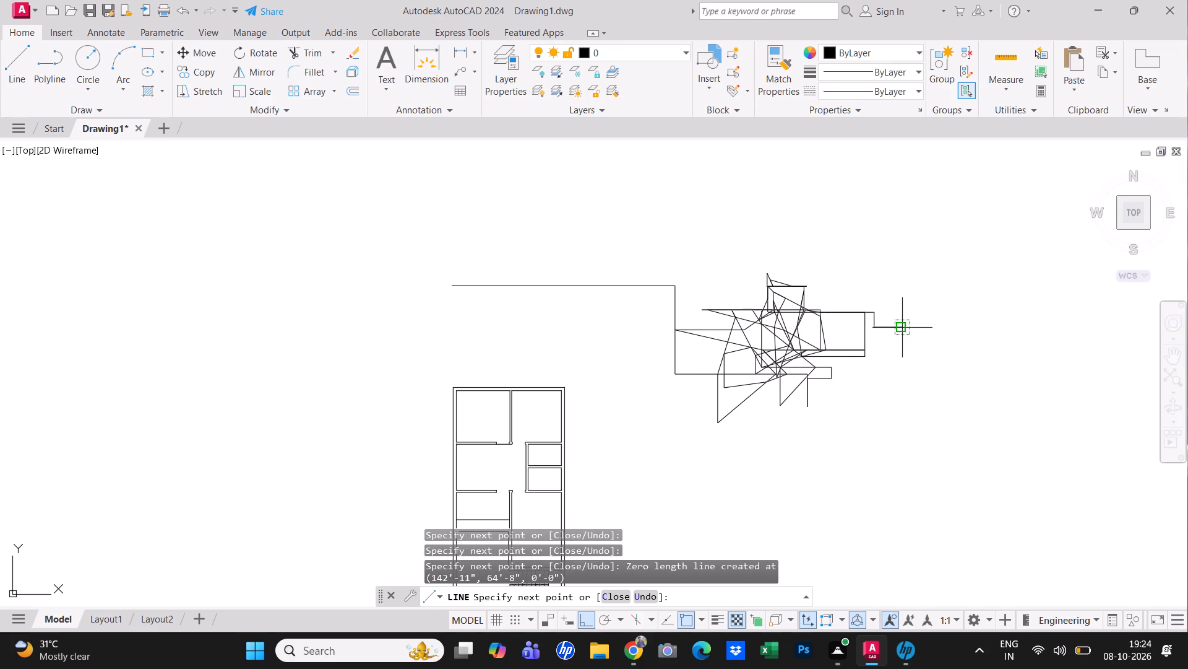
click(902, 328)
drag(902, 328, 913, 337)
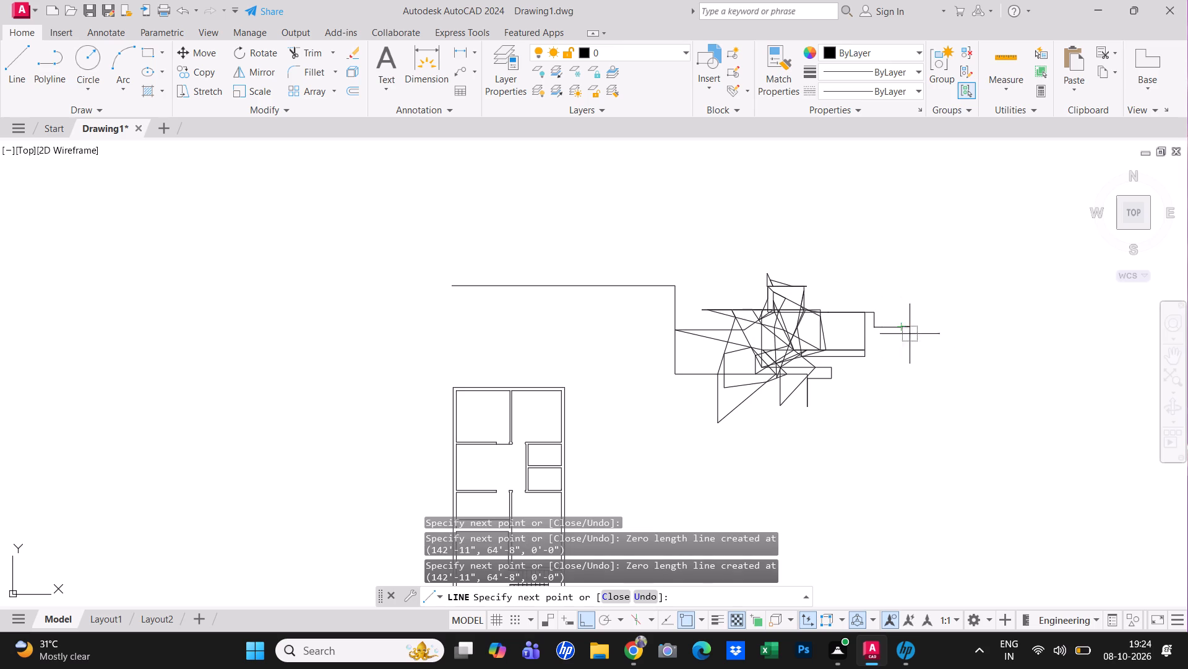
drag(913, 337, 928, 349)
drag(928, 352, 908, 362)
Bring the connected line back southwest from its eastern end, crossing the tangle to its southern side.
click(854, 362)
click(825, 341)
drag(817, 344, 789, 380)
drag(790, 382, 796, 389)
click(796, 390)
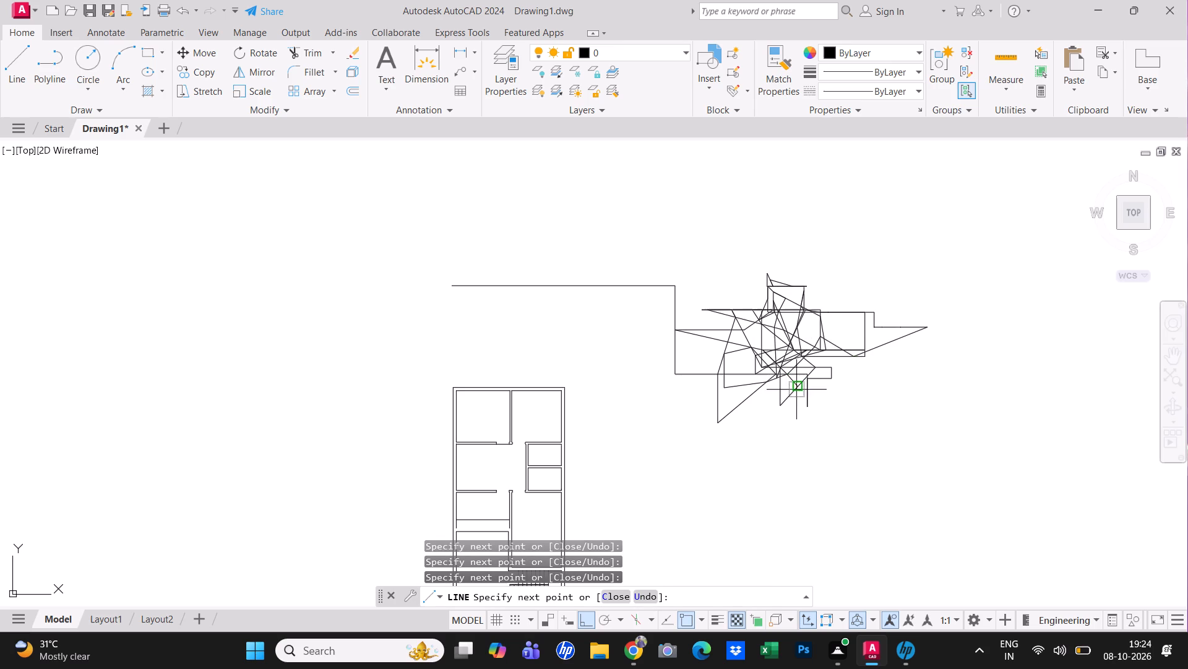
Run the connected line east and south below the tangle, ending with a short horizontal segment.
double_click(827, 409)
click(830, 416)
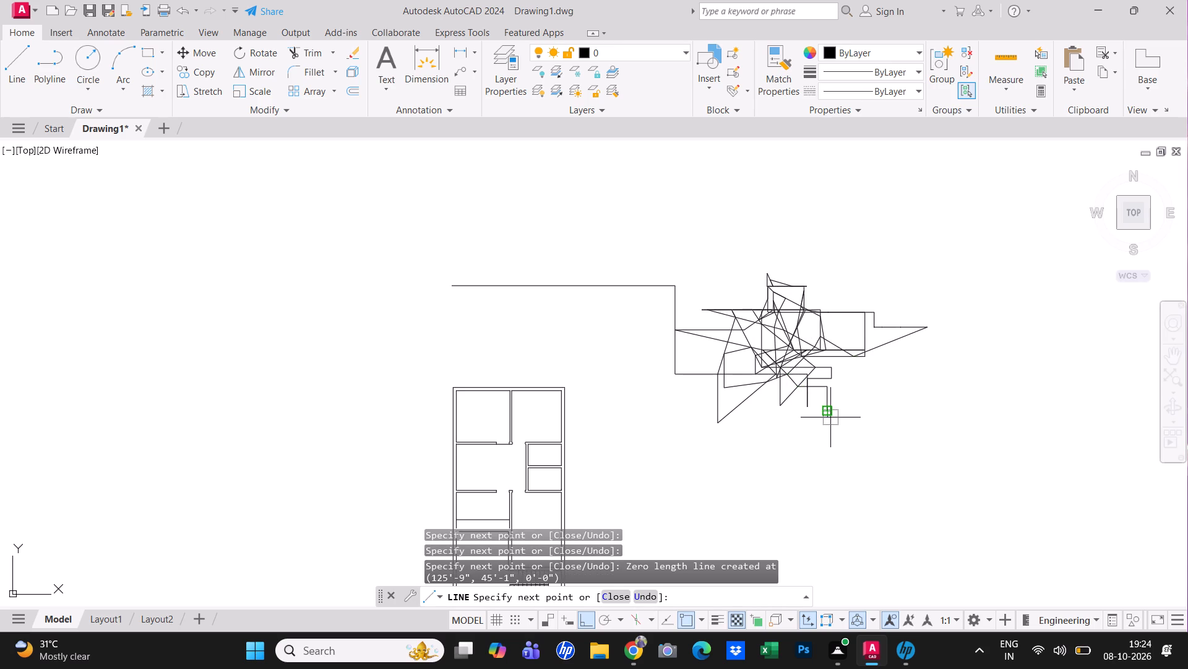
drag(832, 420, 833, 437)
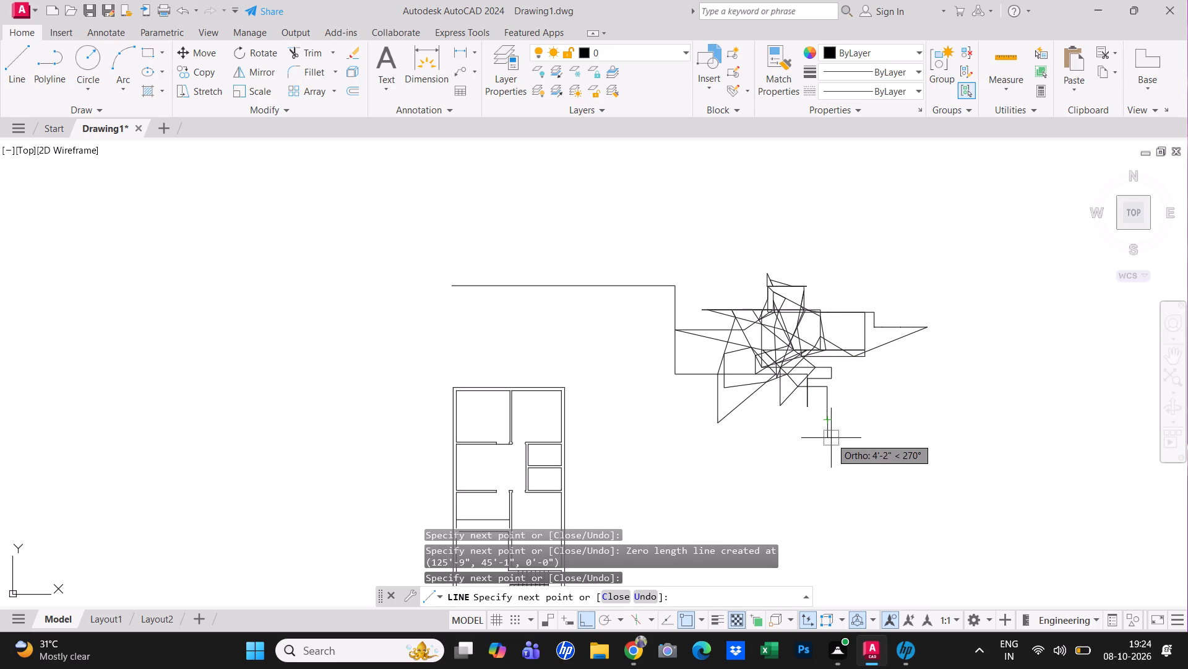
drag(832, 438, 833, 445)
click(832, 447)
click(830, 426)
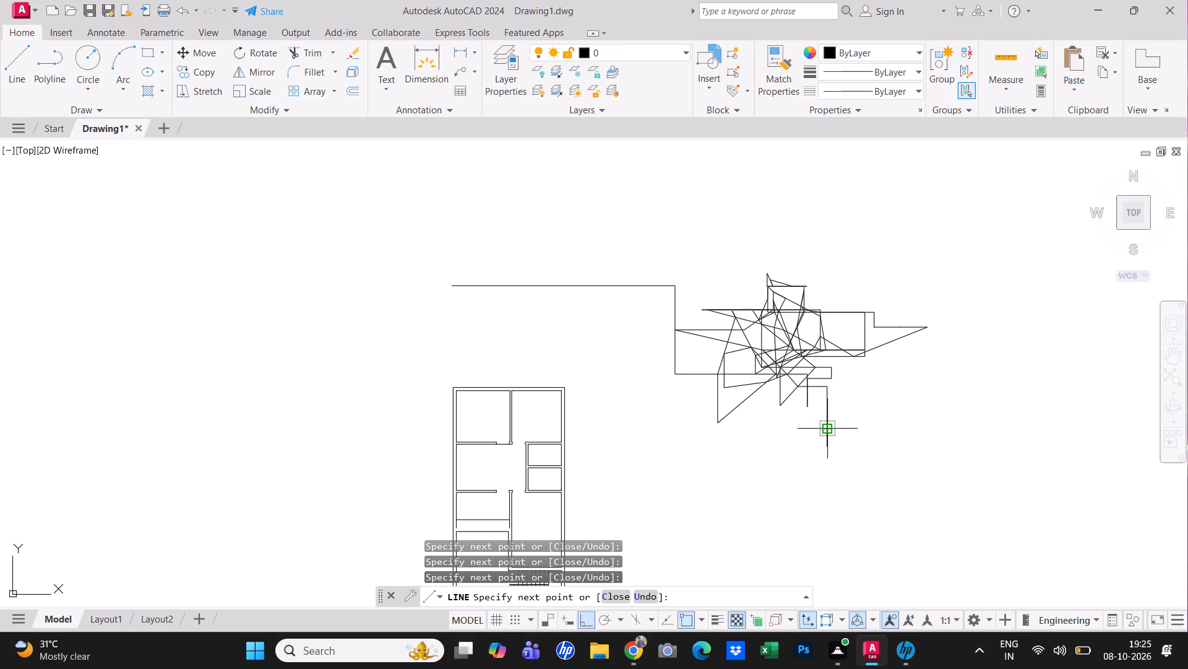
click(831, 426)
click(832, 455)
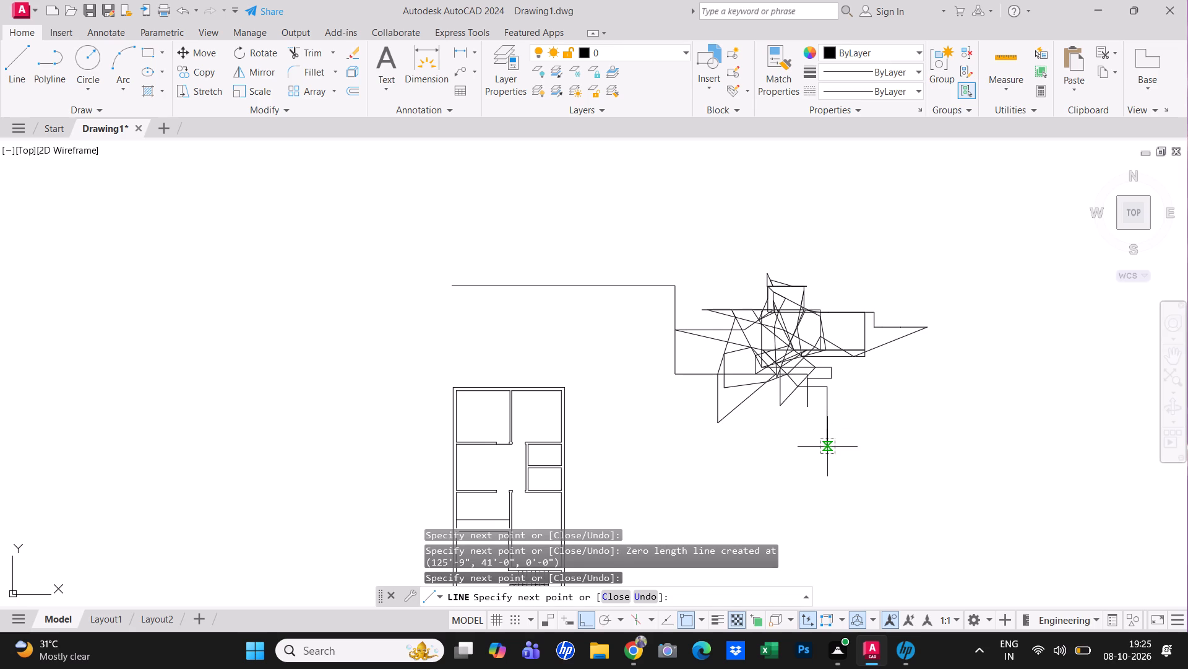
click(829, 448)
click(845, 467)
drag(840, 460, 831, 456)
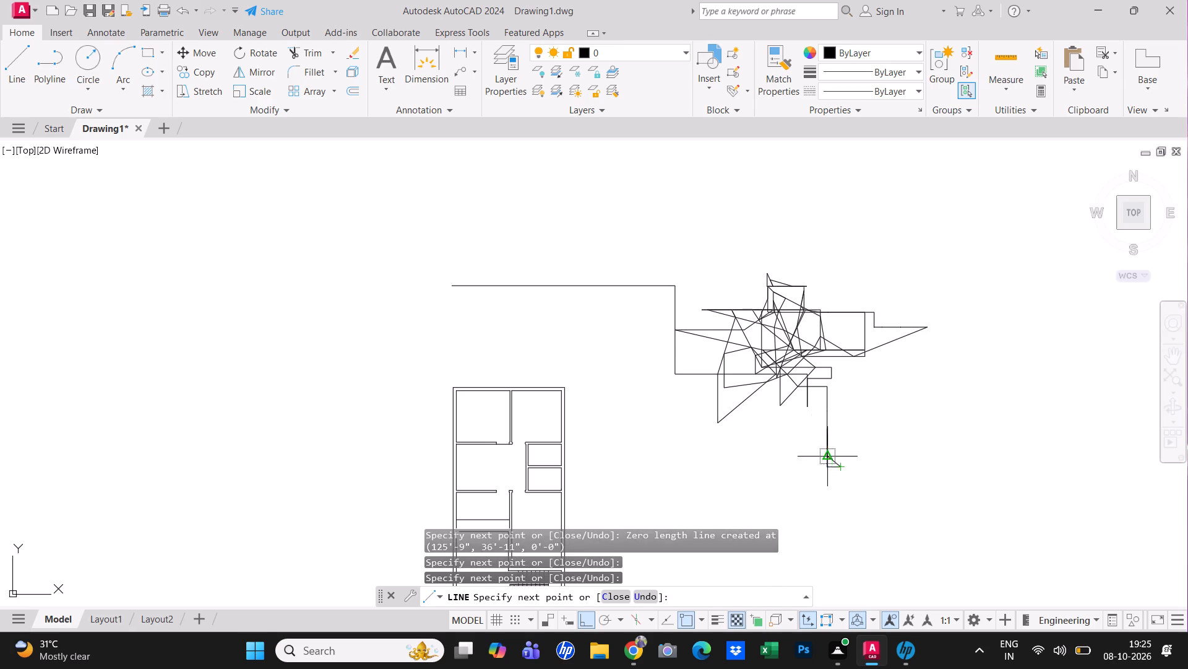
Bring the connected line west and diagonally back north into the middle of the tangle.
drag(831, 456, 812, 444)
click(786, 425)
drag(757, 392, 757, 371)
drag(772, 339, 786, 329)
click(803, 318)
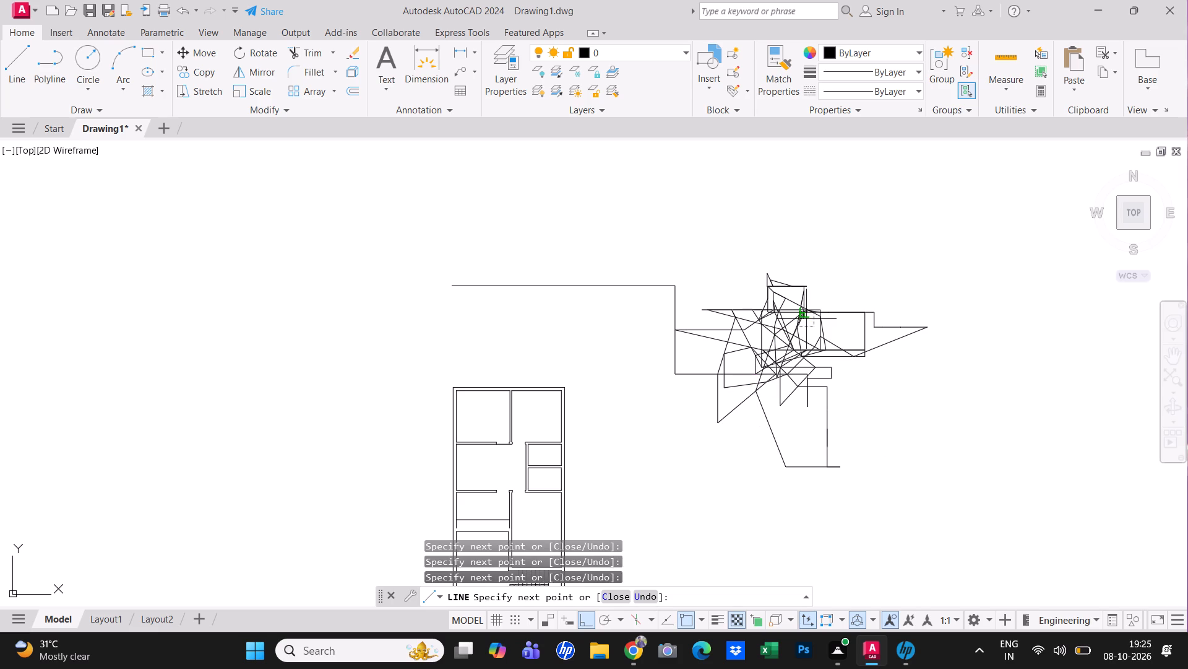
Add short overlapping segments to the connected line within the eastern half of the tangle.
double_click(806, 319)
double_click(806, 321)
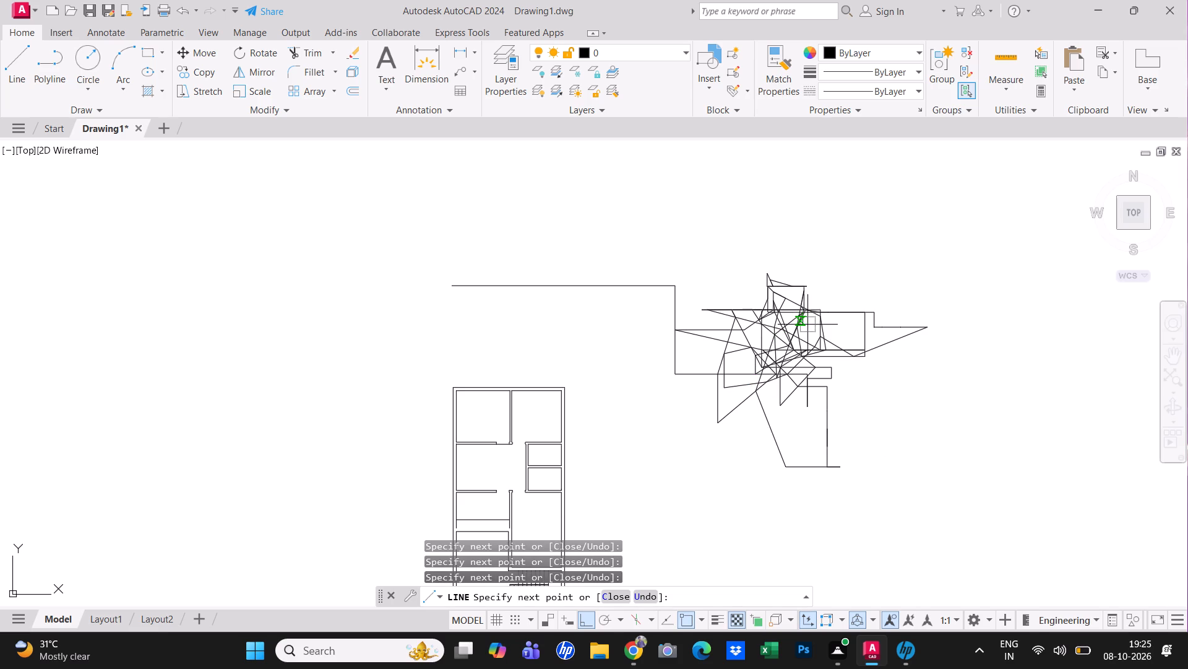
click(808, 326)
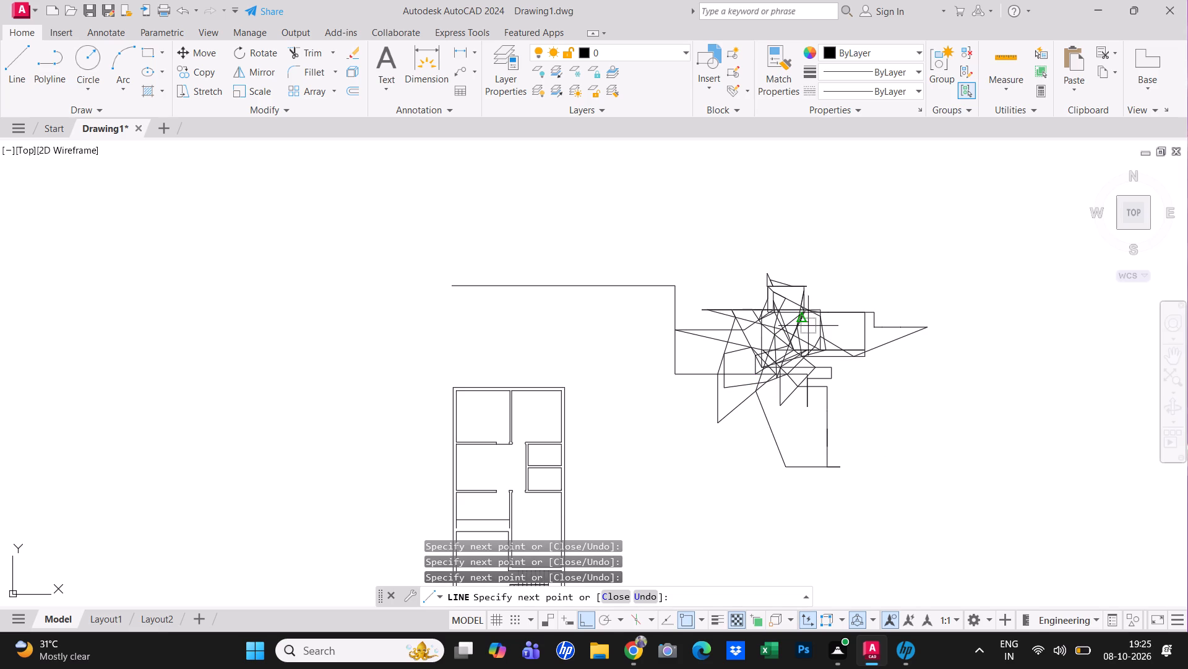
click(808, 326)
click(808, 326)
drag(809, 336, 809, 343)
drag(809, 343, 809, 346)
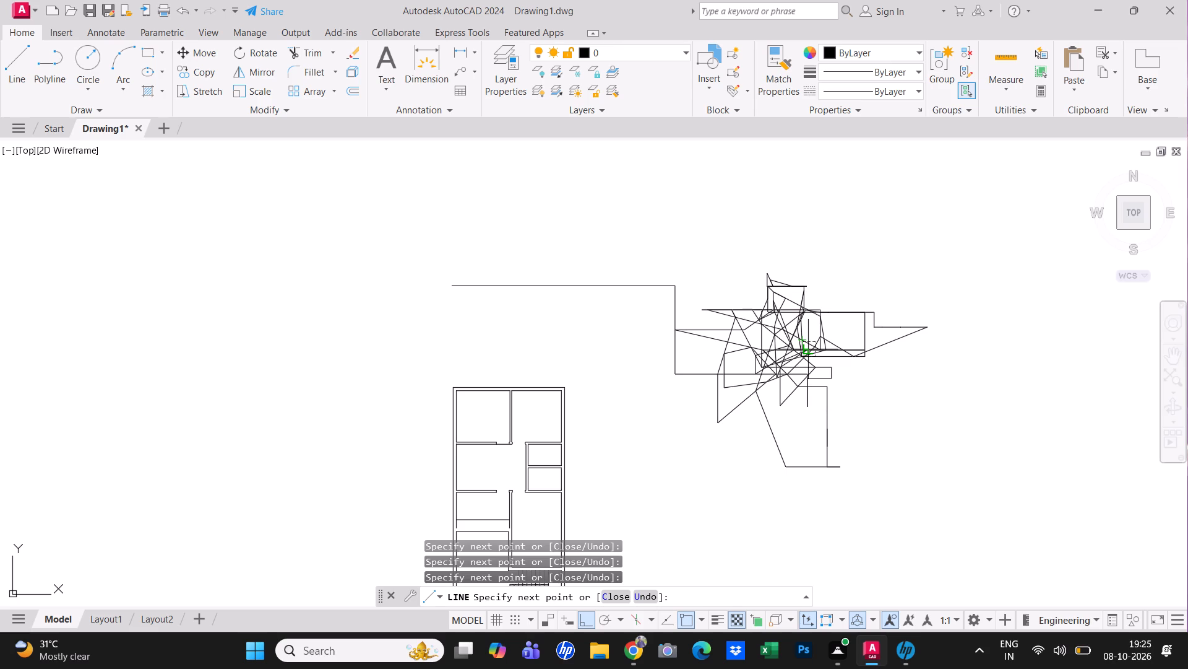
double_click(809, 346)
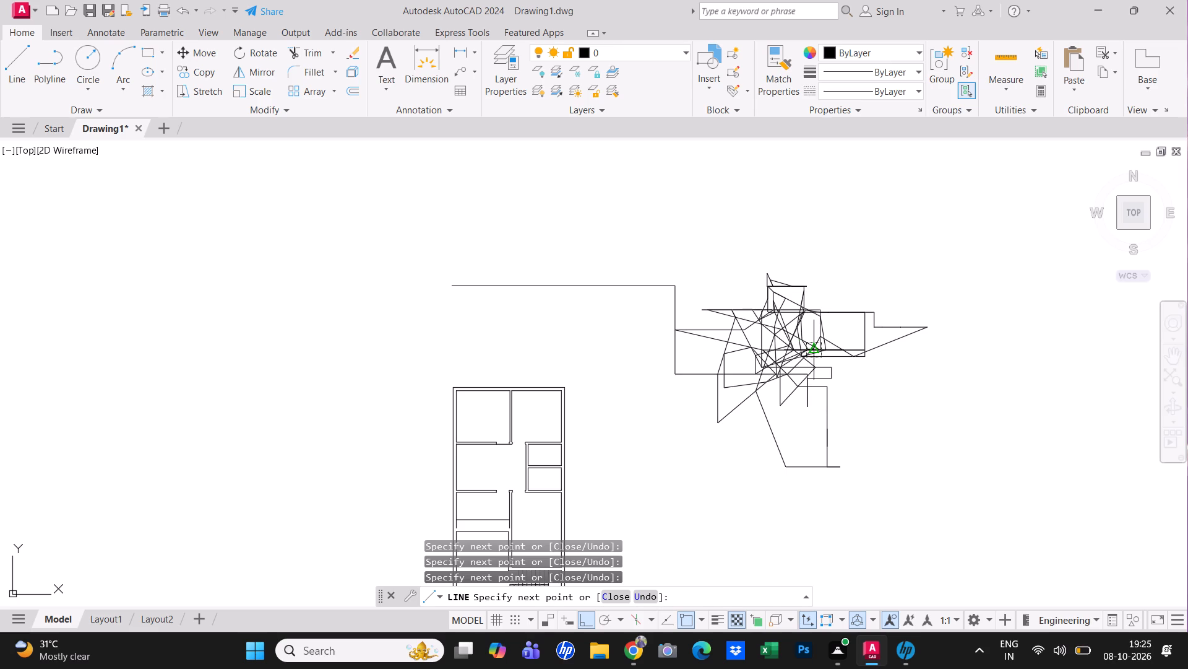
click(815, 351)
click(819, 341)
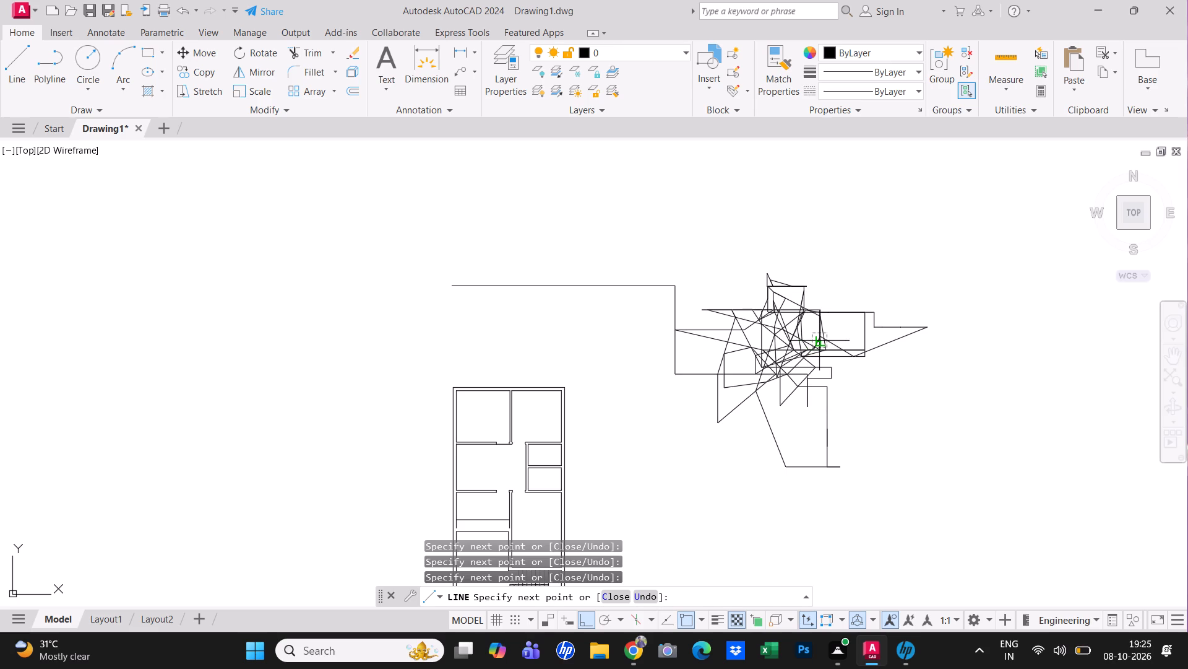
click(819, 341)
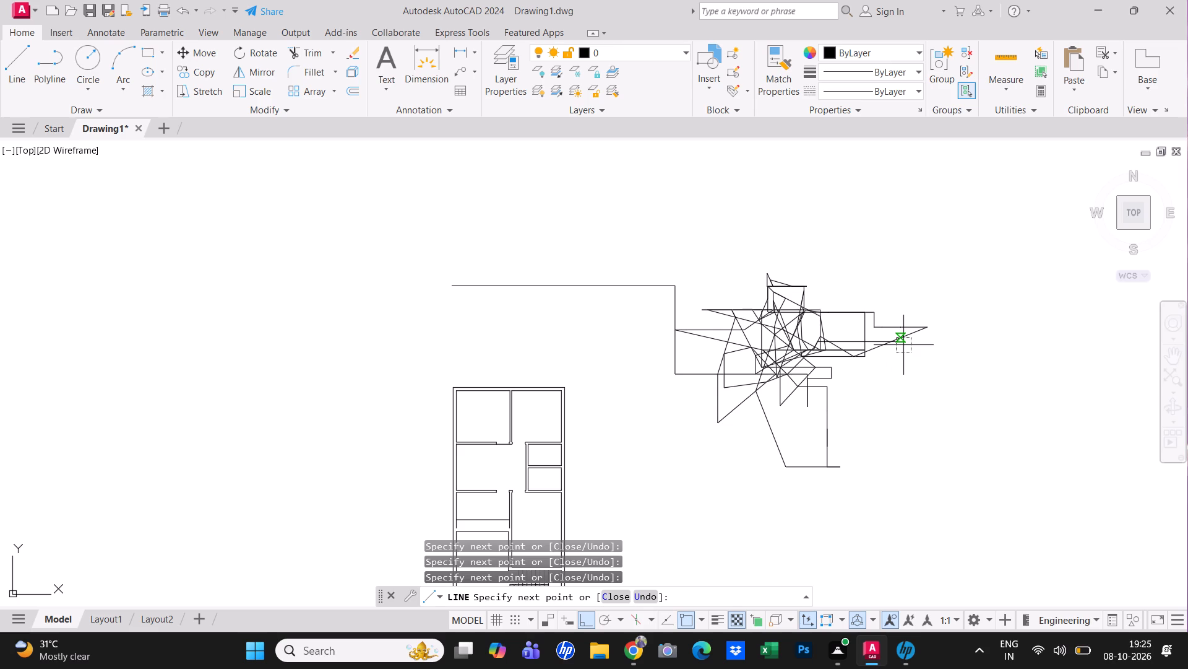
Extend the line east and step it down southeast with vertical segments of about 11'-4" and 8'-4", then up about 2'-9".
click(903, 345)
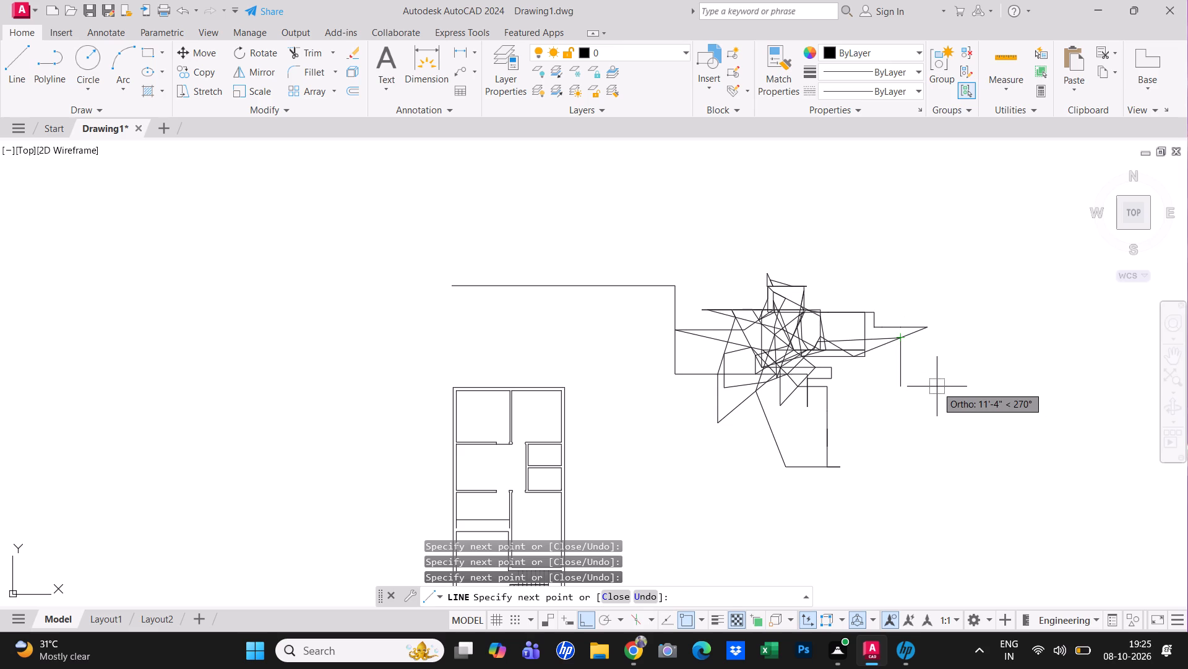
click(937, 387)
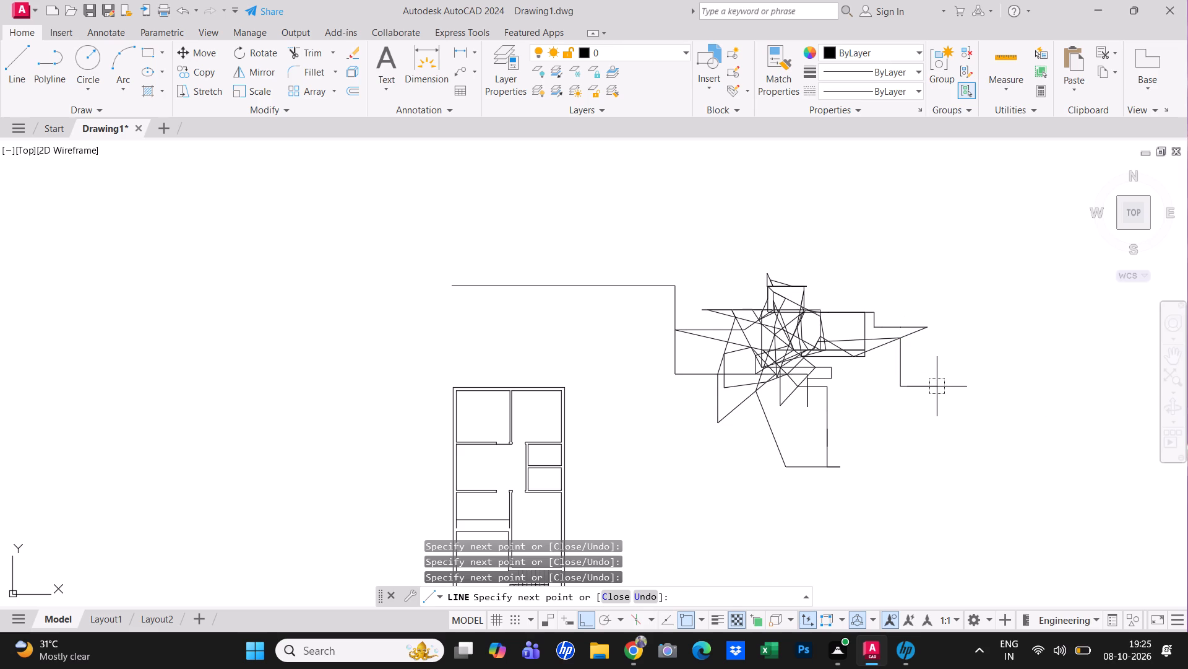
click(937, 387)
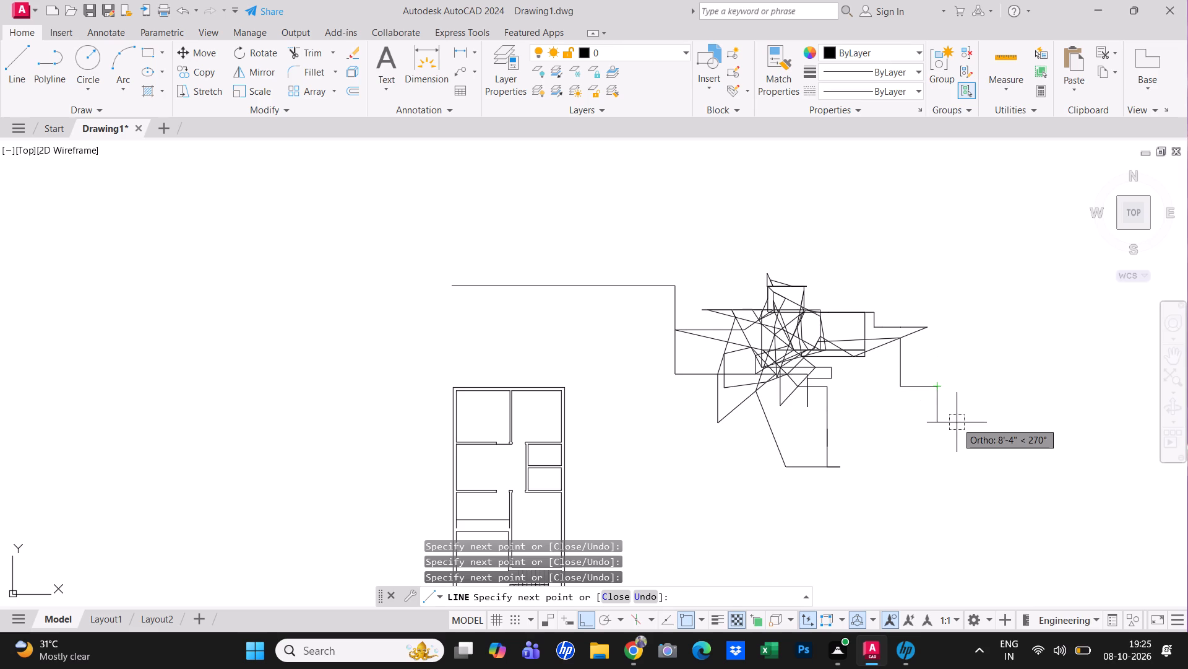
click(957, 422)
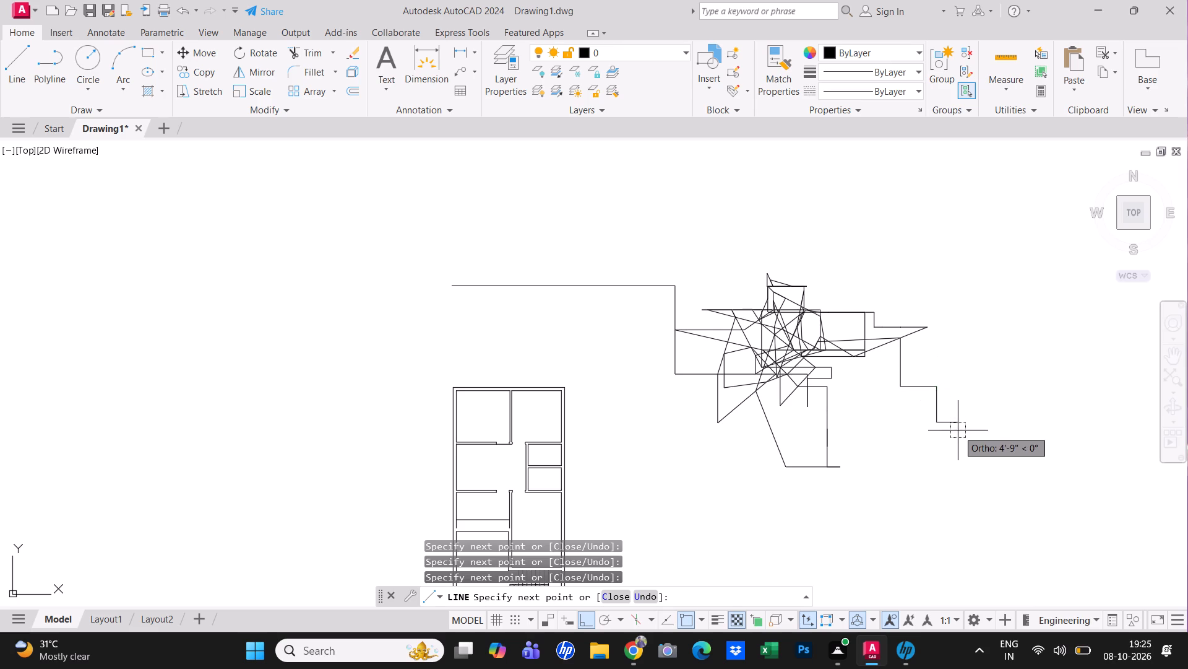
drag(958, 431, 962, 440)
click(971, 413)
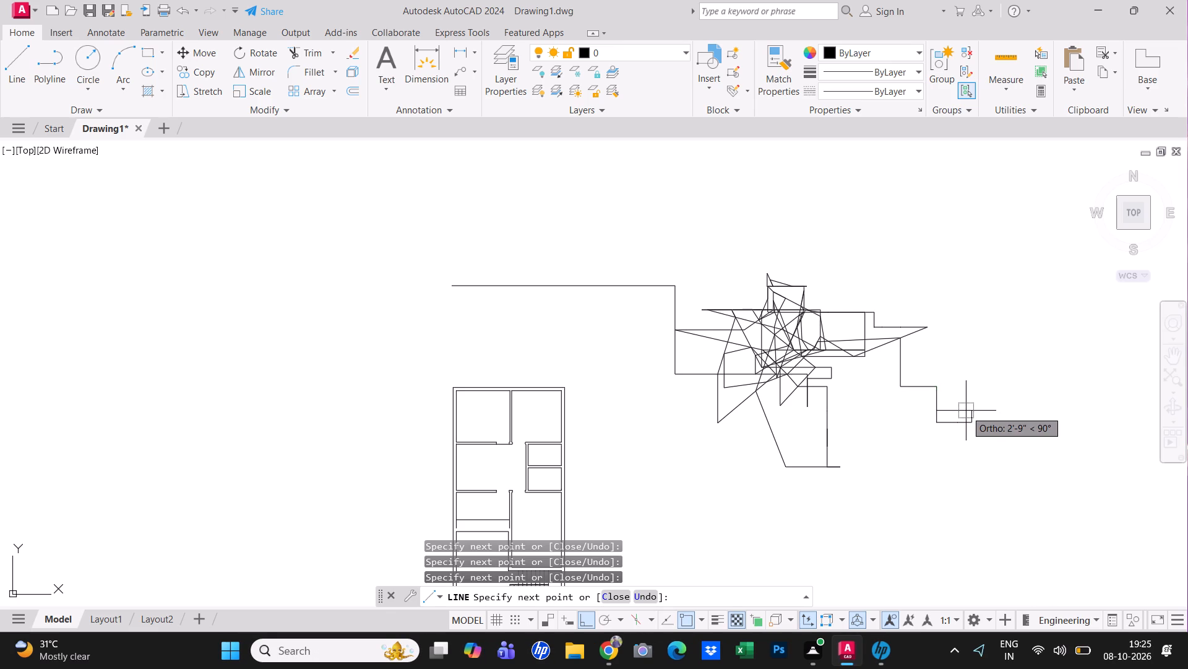
click(966, 411)
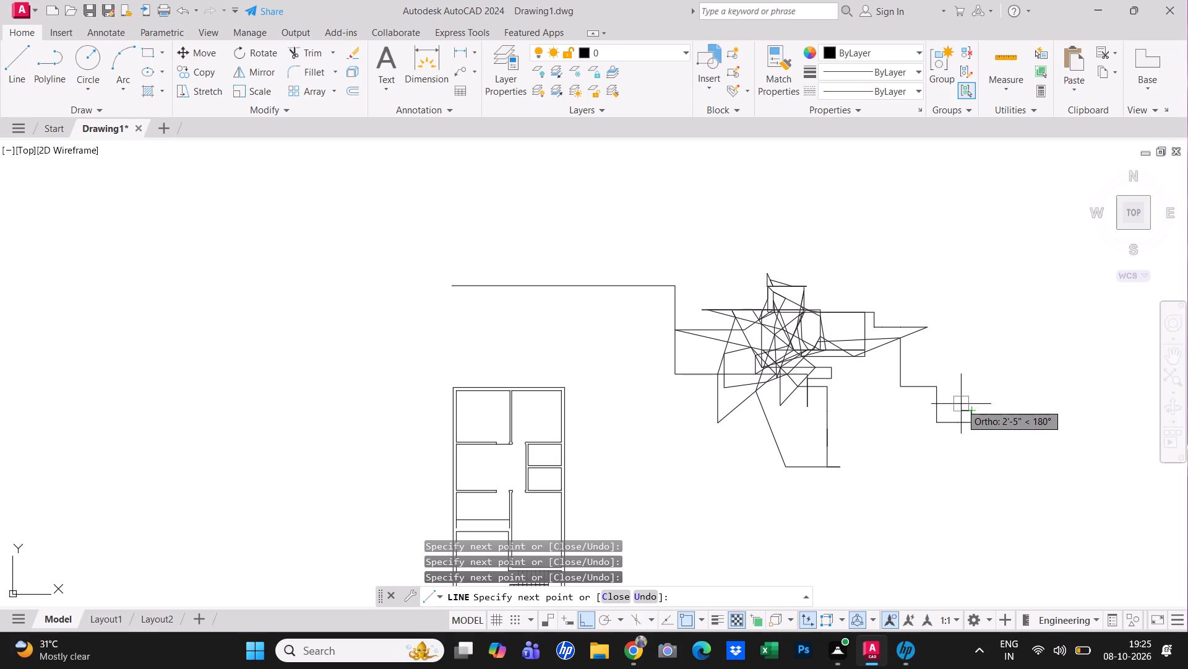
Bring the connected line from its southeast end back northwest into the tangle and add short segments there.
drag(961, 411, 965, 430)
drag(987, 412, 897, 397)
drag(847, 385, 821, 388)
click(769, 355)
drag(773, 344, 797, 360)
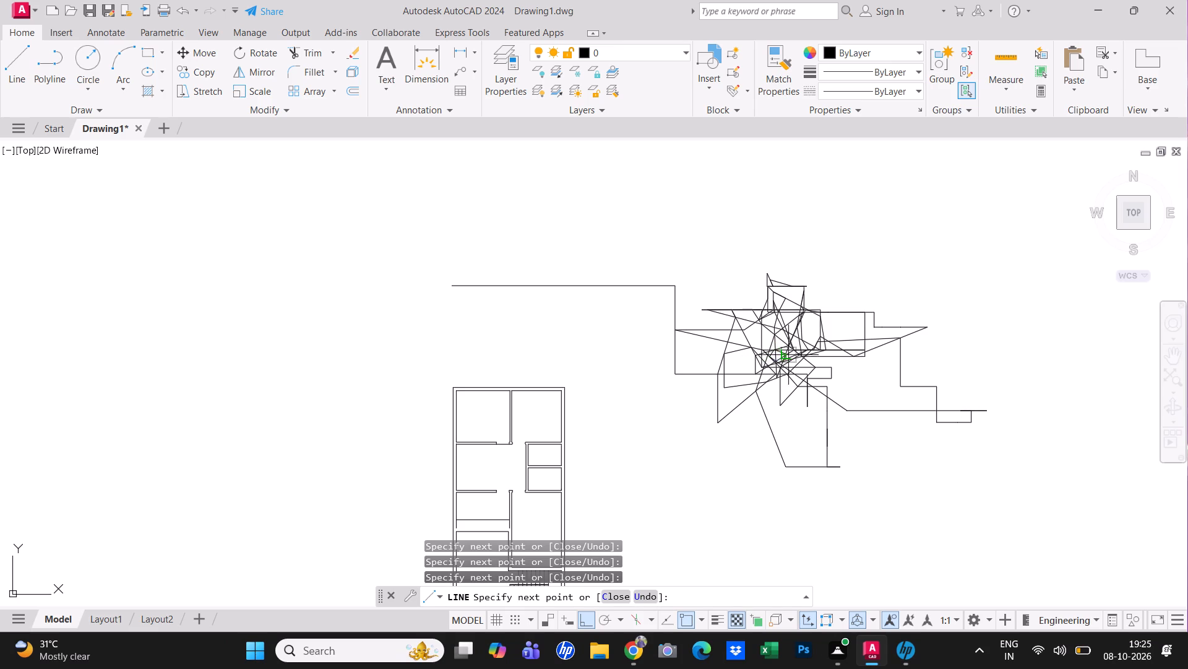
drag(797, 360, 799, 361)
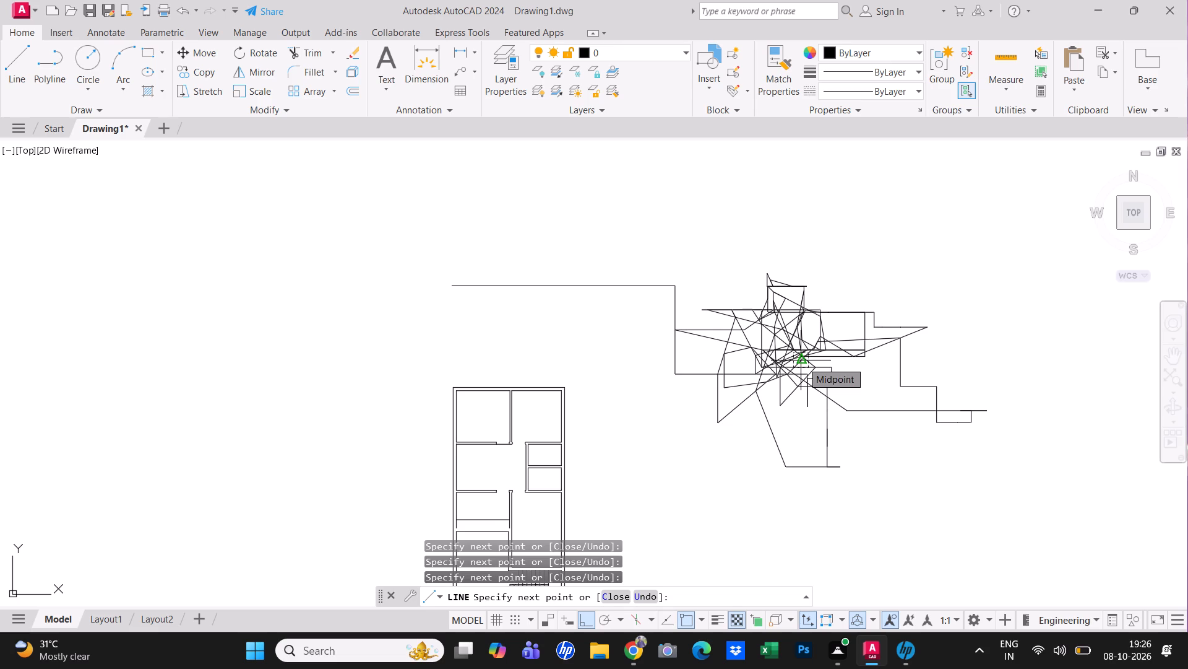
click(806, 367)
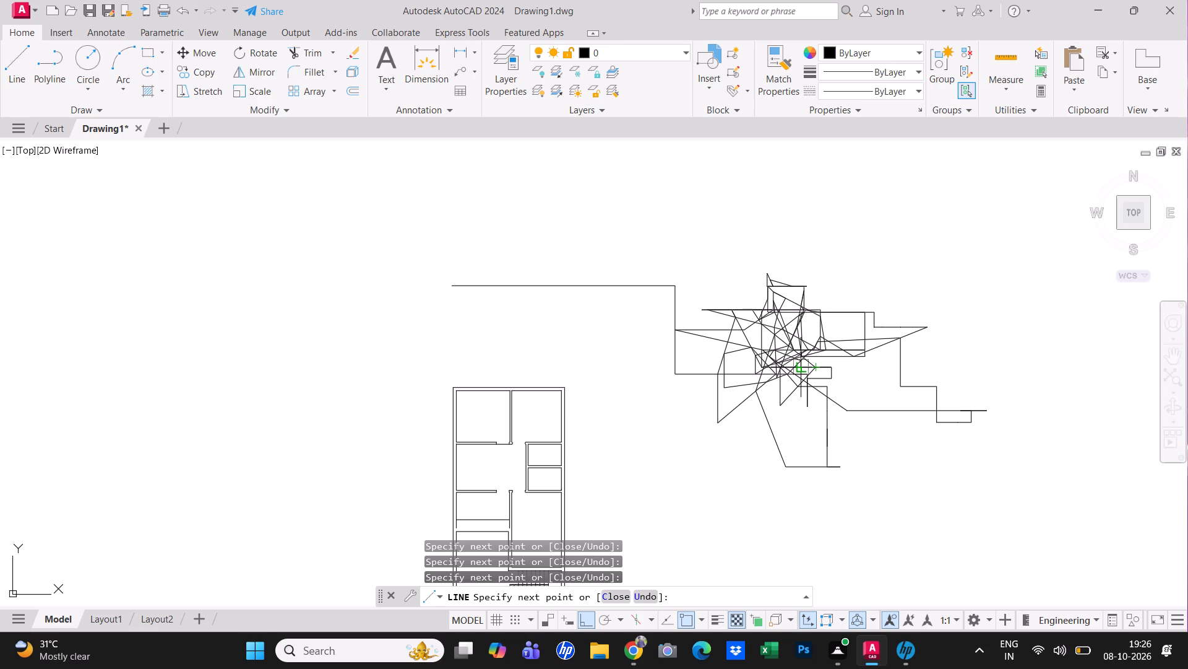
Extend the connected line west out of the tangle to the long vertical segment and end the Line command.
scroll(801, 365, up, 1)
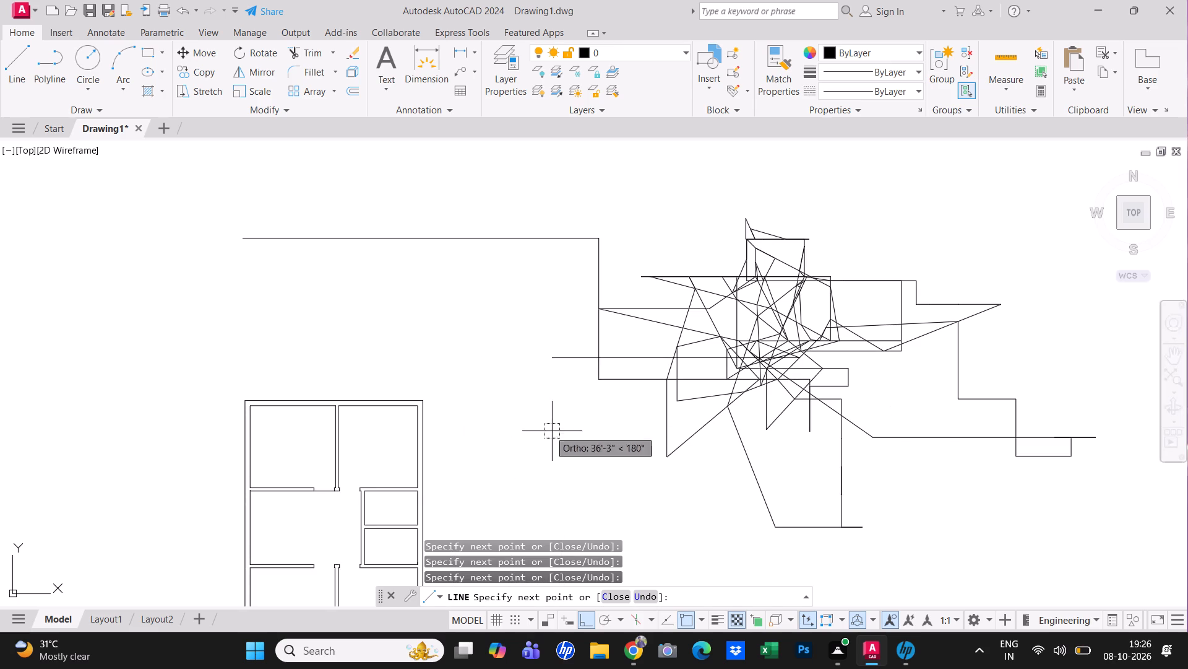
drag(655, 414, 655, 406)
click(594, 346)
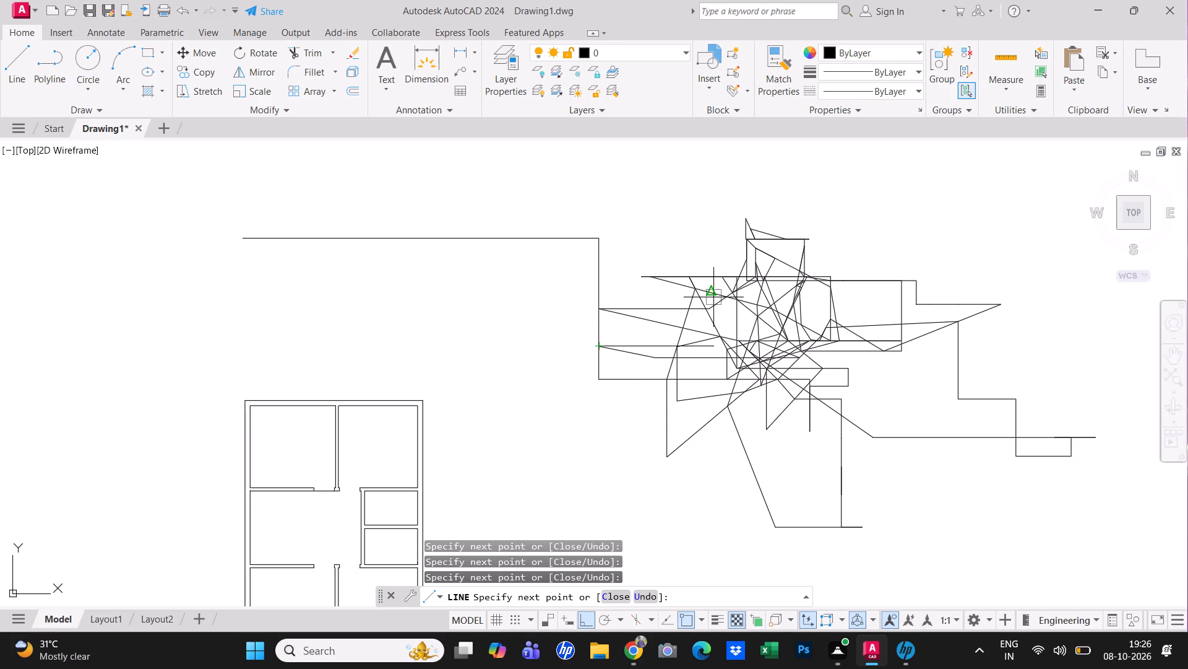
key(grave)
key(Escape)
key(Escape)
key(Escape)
Erase the tangle of freehand connected lines northeast of the floor plan.
scroll(991, 483, down, 2)
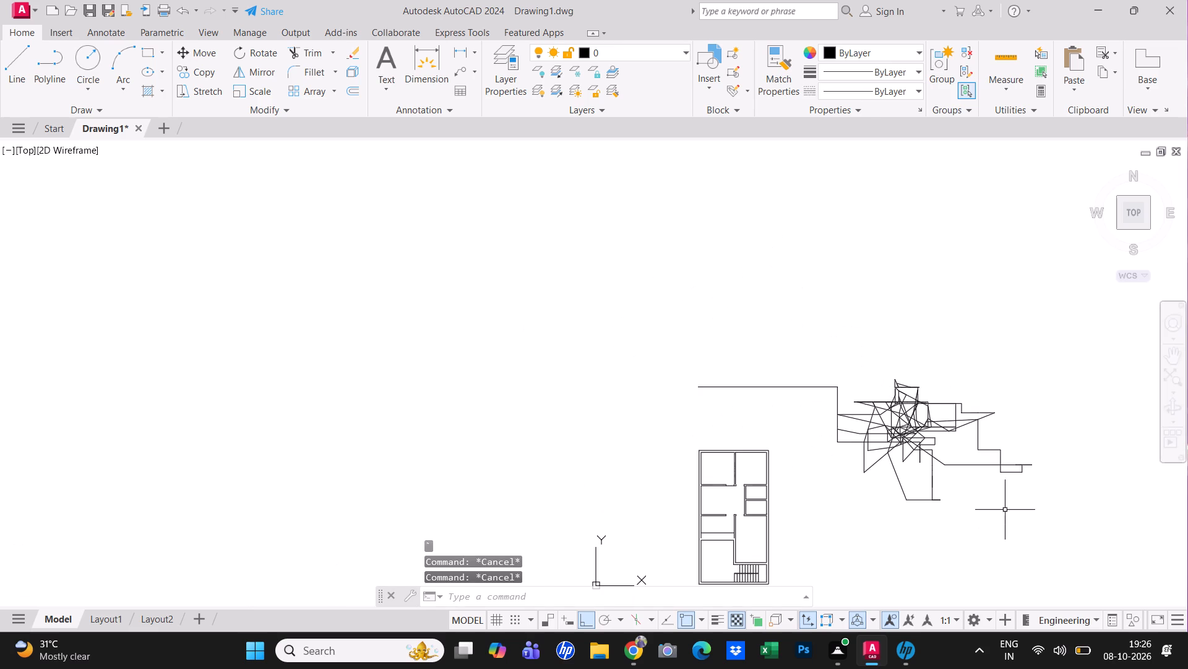
click(1005, 508)
click(811, 313)
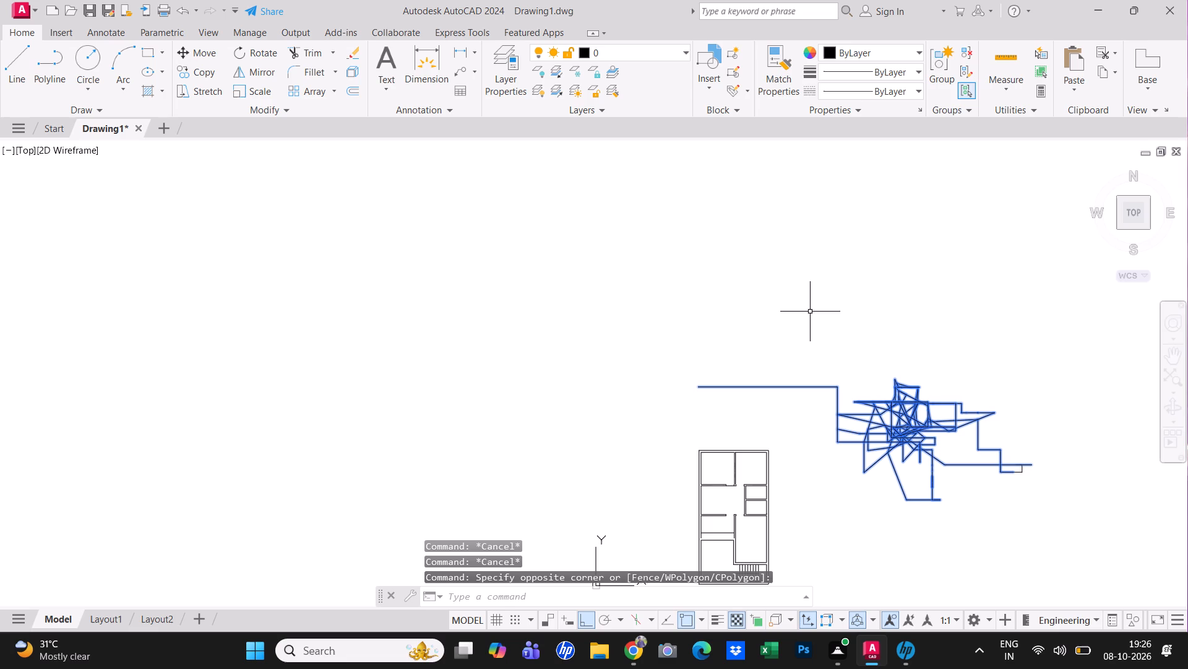
text(e)
key(space)
key(Escape)
key(Escape)
Erase the leftover short line segments east of the floor plan.
middle_drag(817, 456, 797, 330)
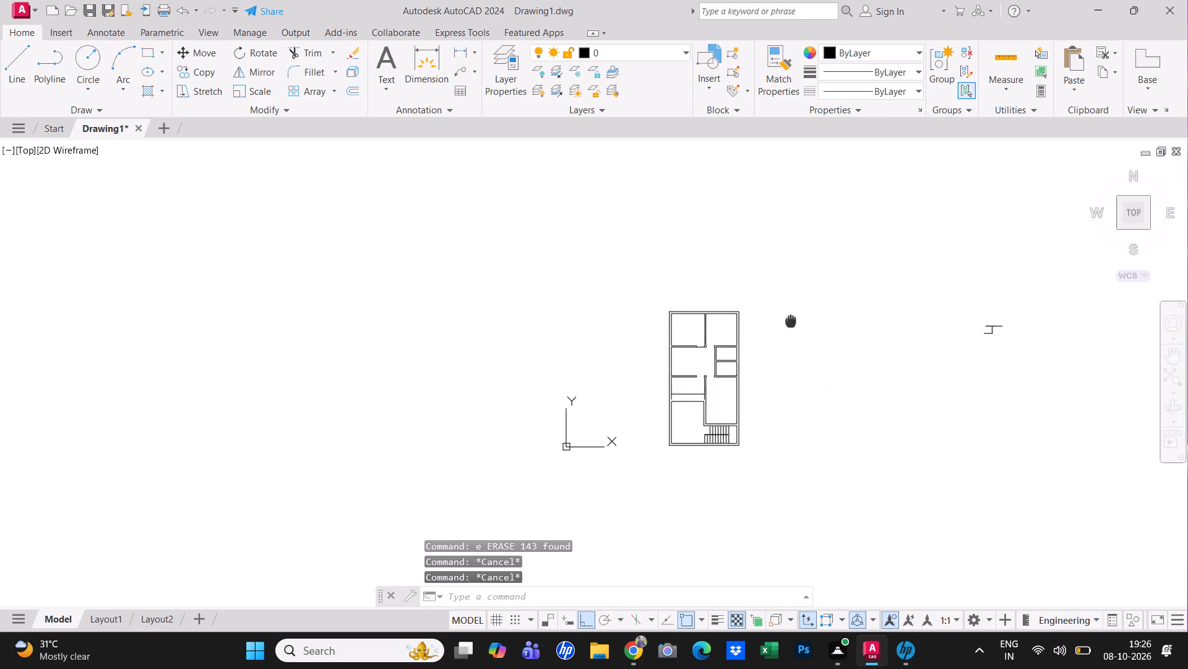
key(Escape)
middle_drag(797, 330, 812, 346)
drag(1036, 402, 1025, 379)
click(971, 314)
text(e)
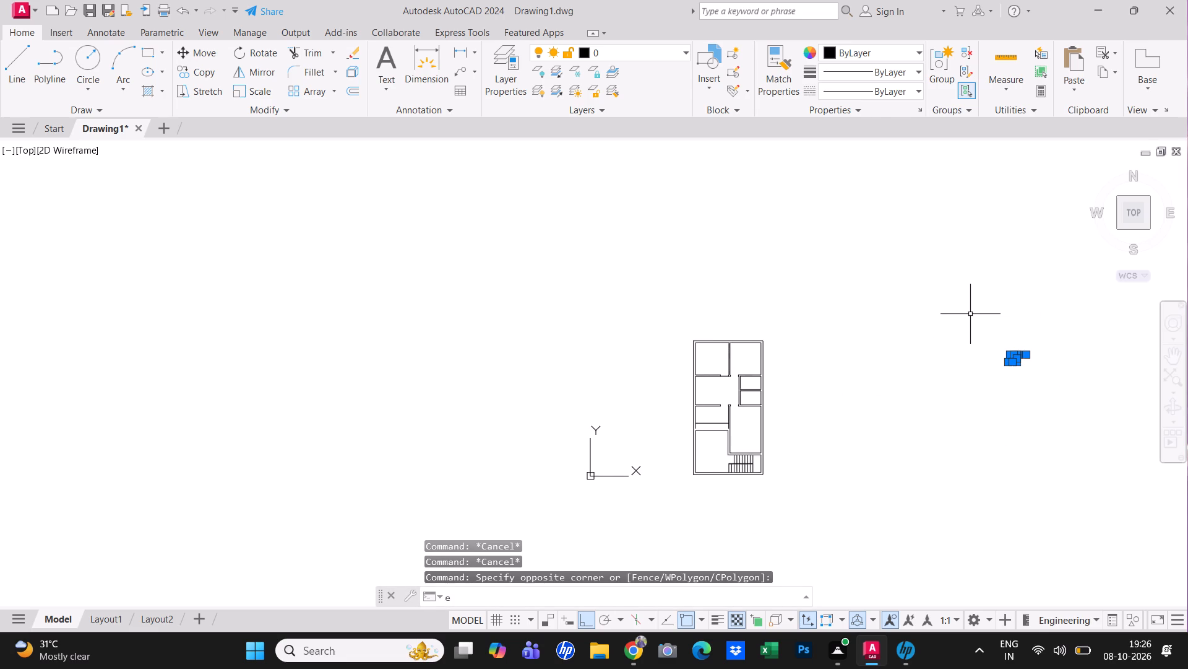
key(space)
key(Escape)
Save the drawing.
key(ctrl+s)
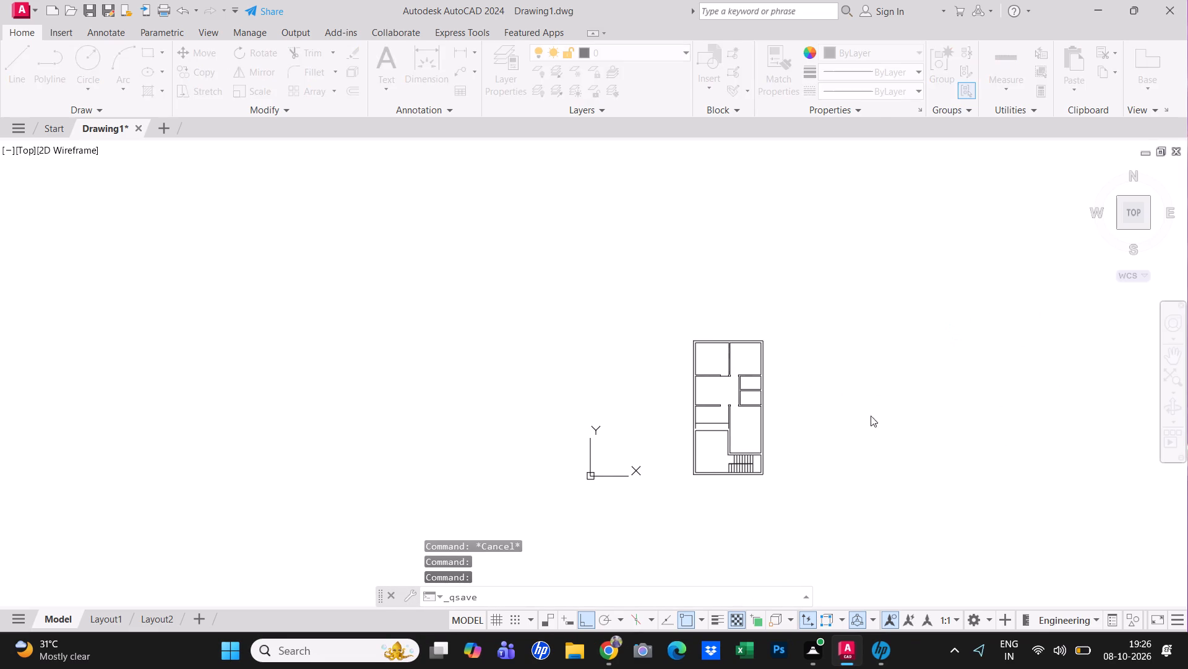
key(Escape)
Quick-measure the spacing between the horizontal lines north of the southwest room.
scroll(707, 438, up, 2)
key(Escape)
middle_click(711, 439)
scroll(712, 440, up, 1)
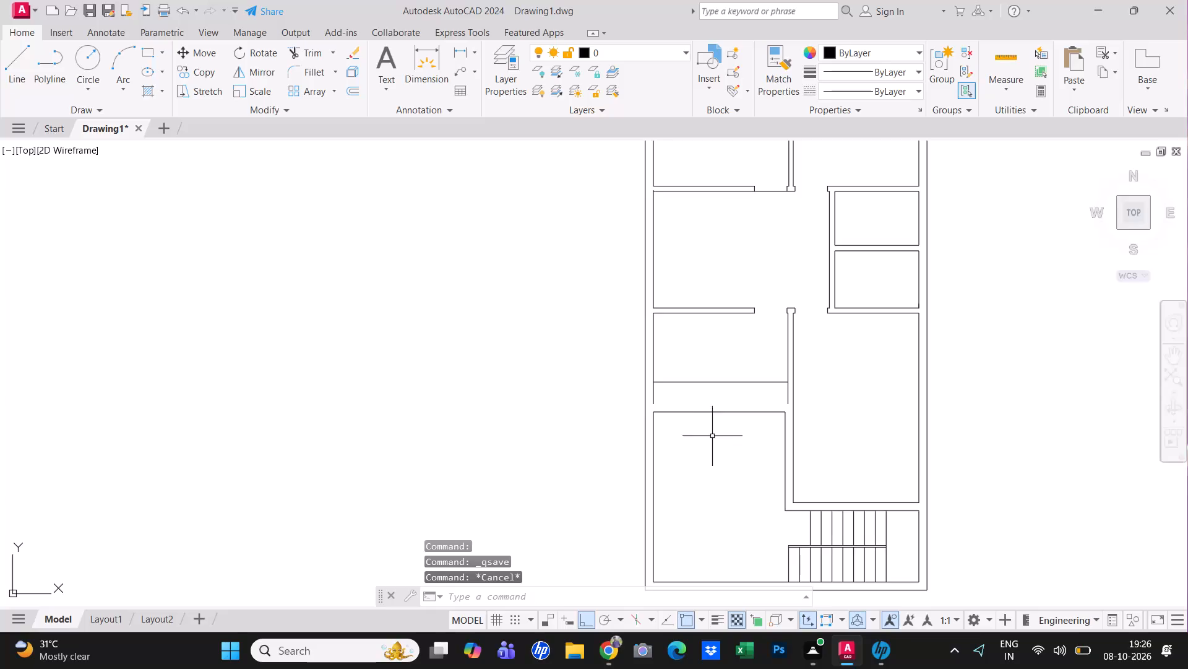
key(Escape)
middle_drag(707, 445, 707, 458)
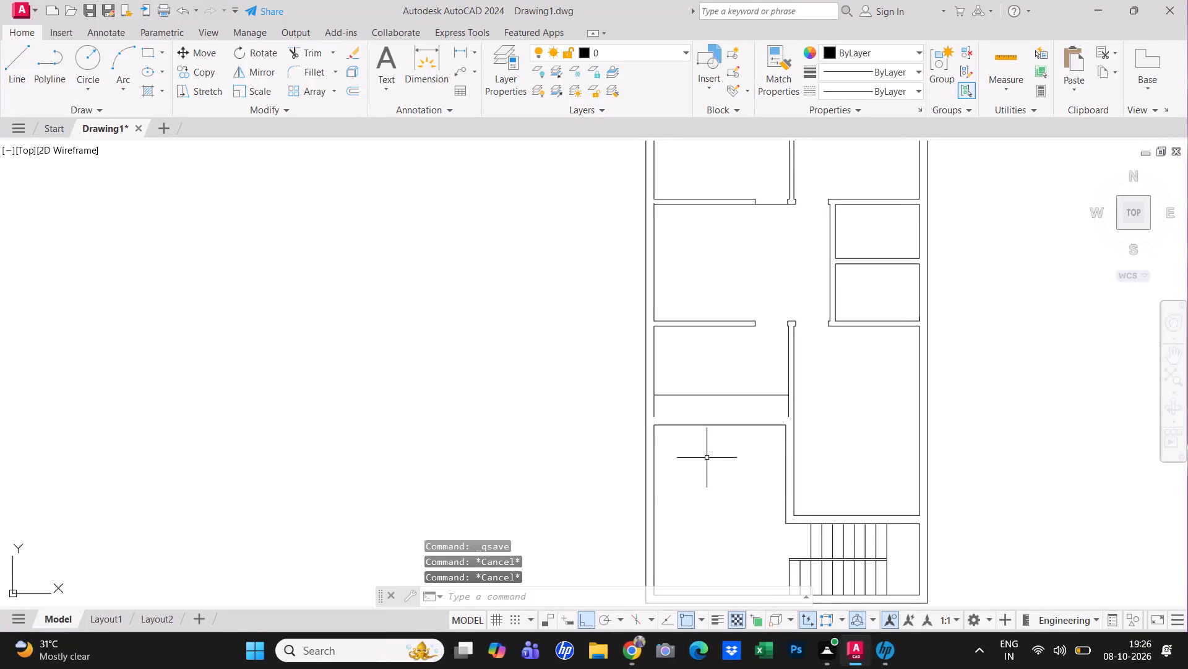
scroll(737, 422, up, 1)
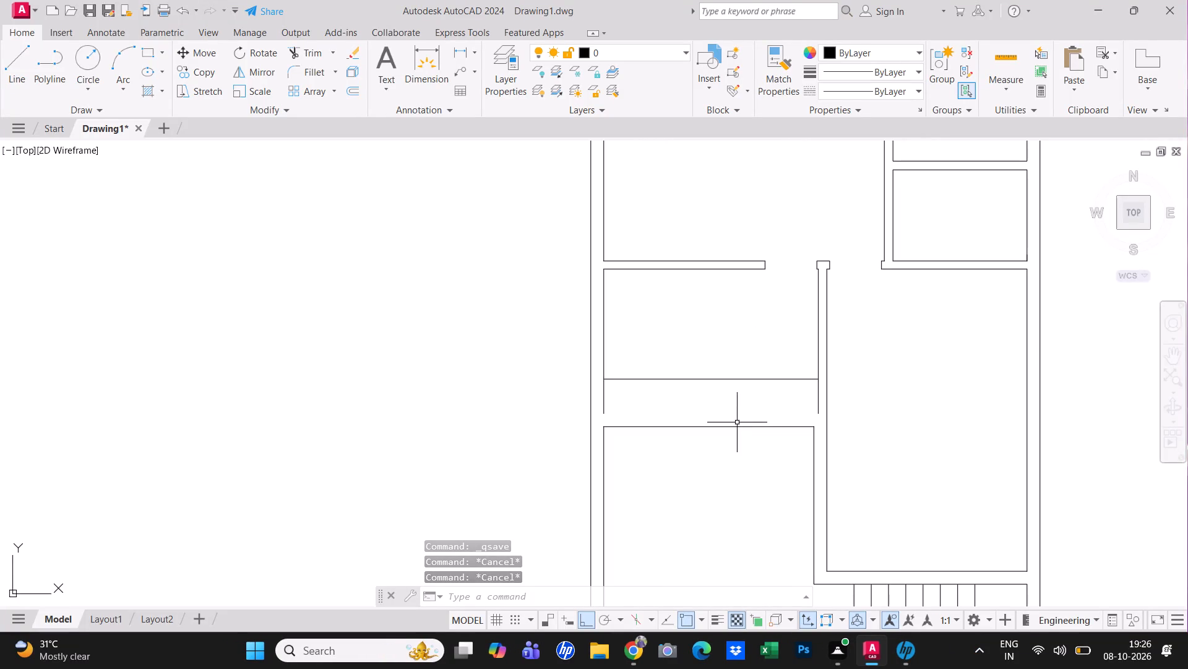
key(Escape)
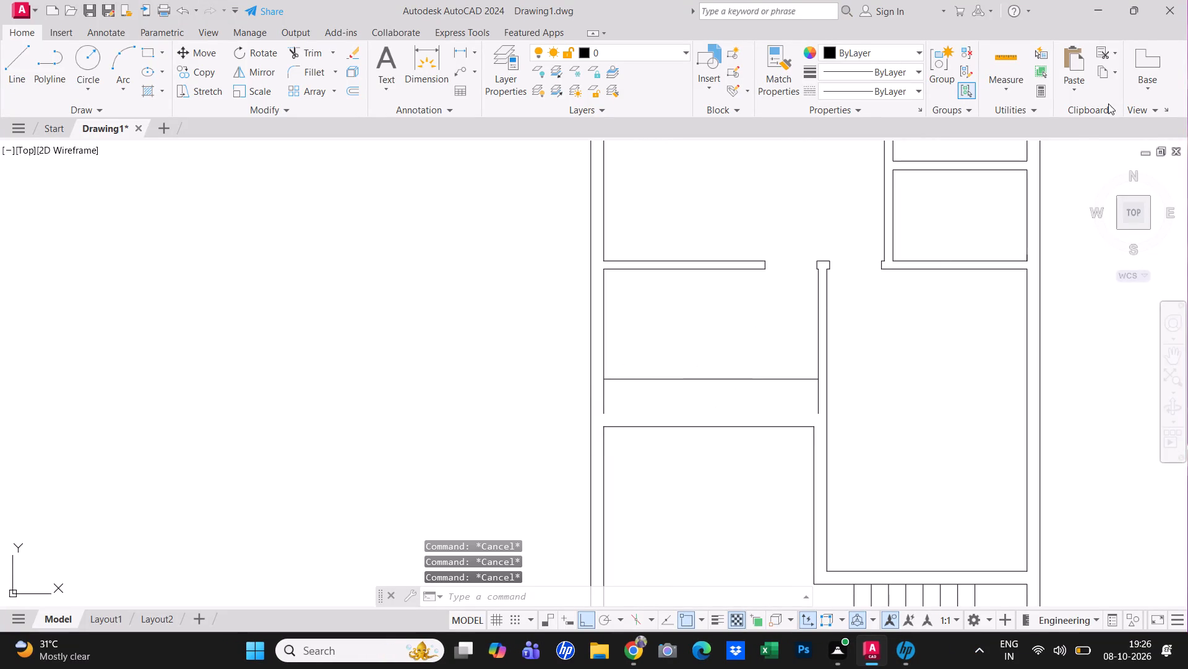
click(995, 57)
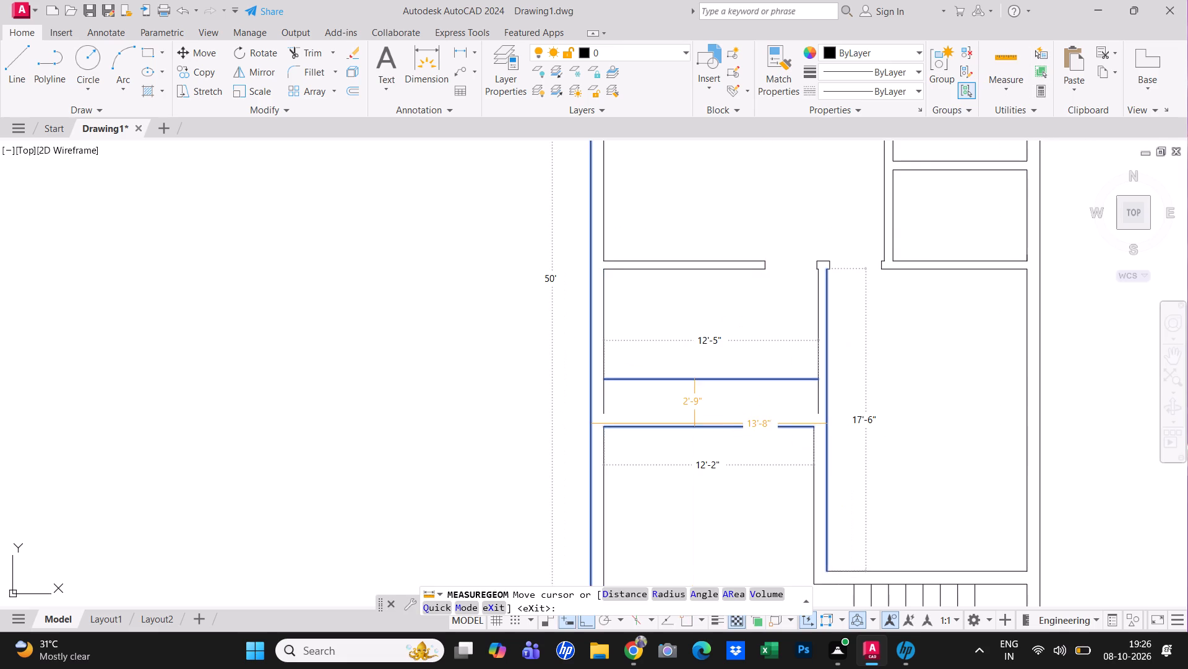
key(Escape)
Erase the extra horizontal line crossing the room just north of the southwest room.
click(703, 378)
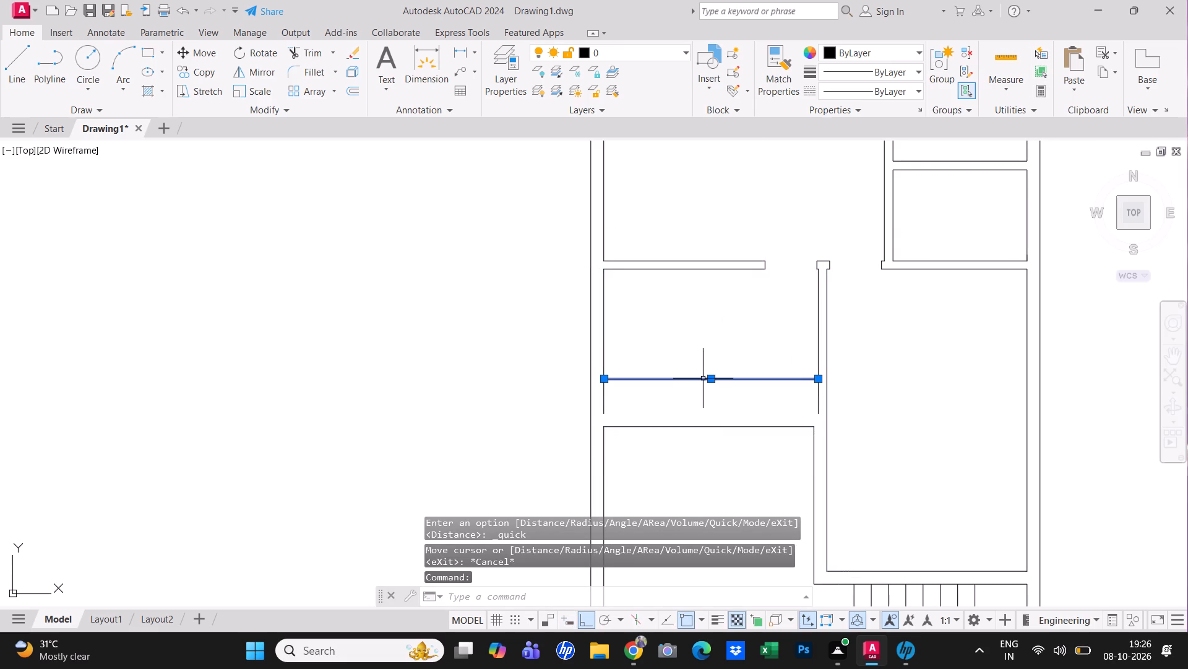
text(e)
key(space)
key(Escape)
key(Escape)
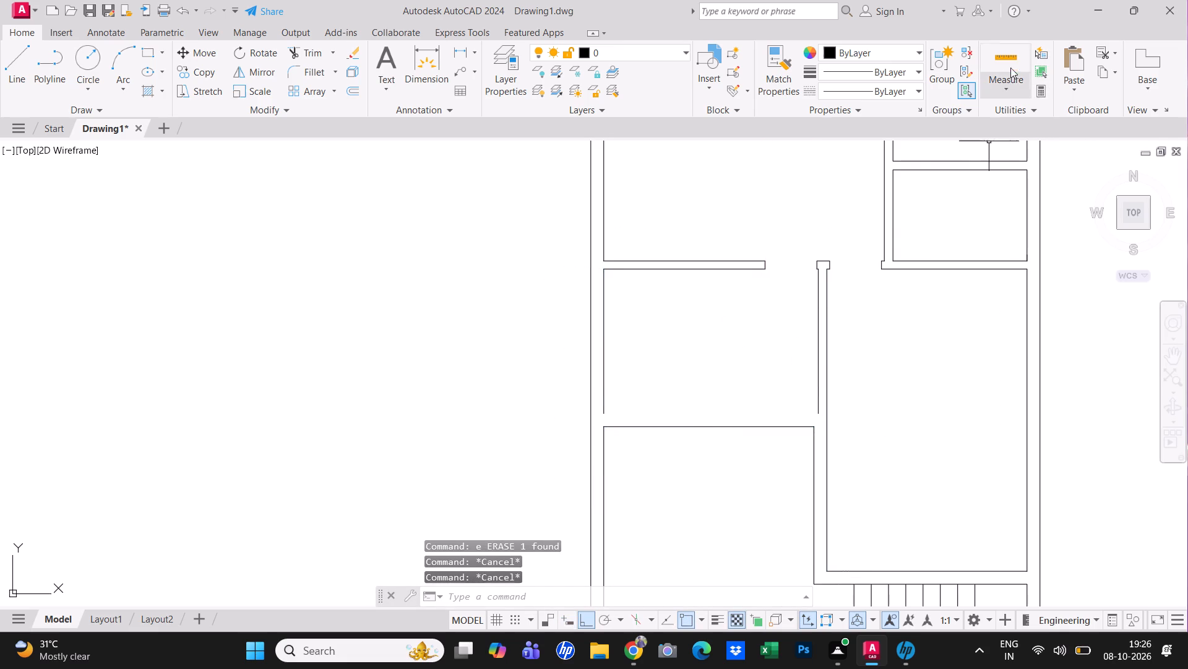
Quick-measure the wall distances around the north side of the southwest room.
click(1009, 56)
key(Escape)
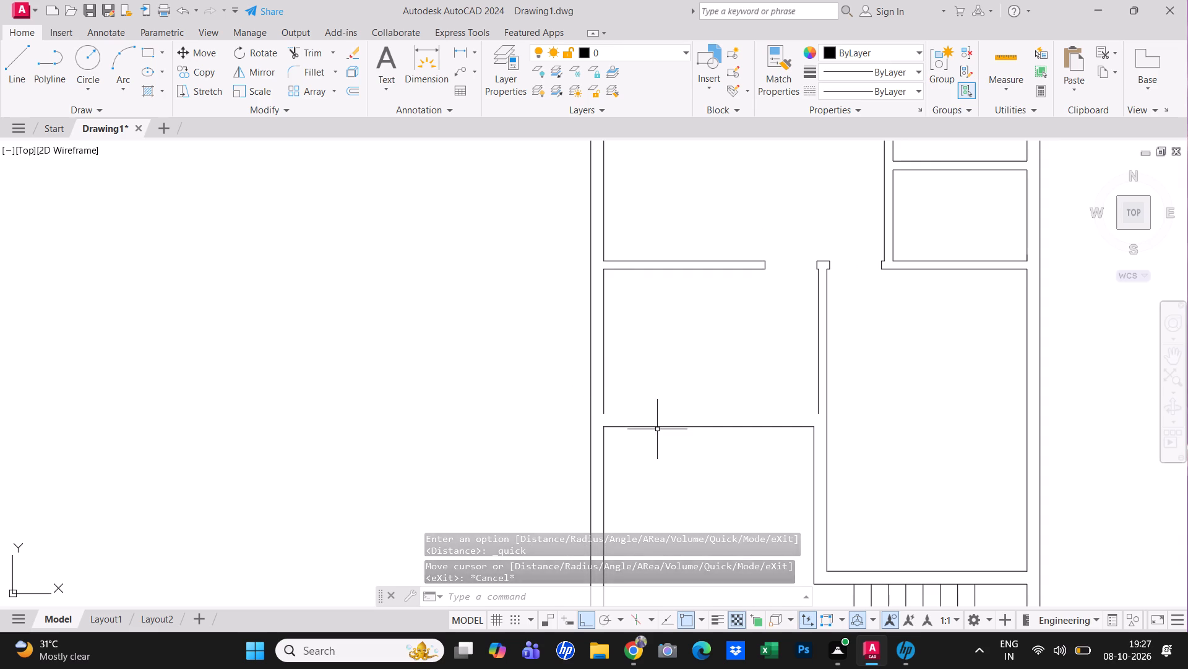
Move the southwest room's north wall line up to the lower end of the inner west wall line above.
scroll(657, 429, up, 3)
middle_drag(656, 431, 618, 428)
scroll(656, 432, down, 2)
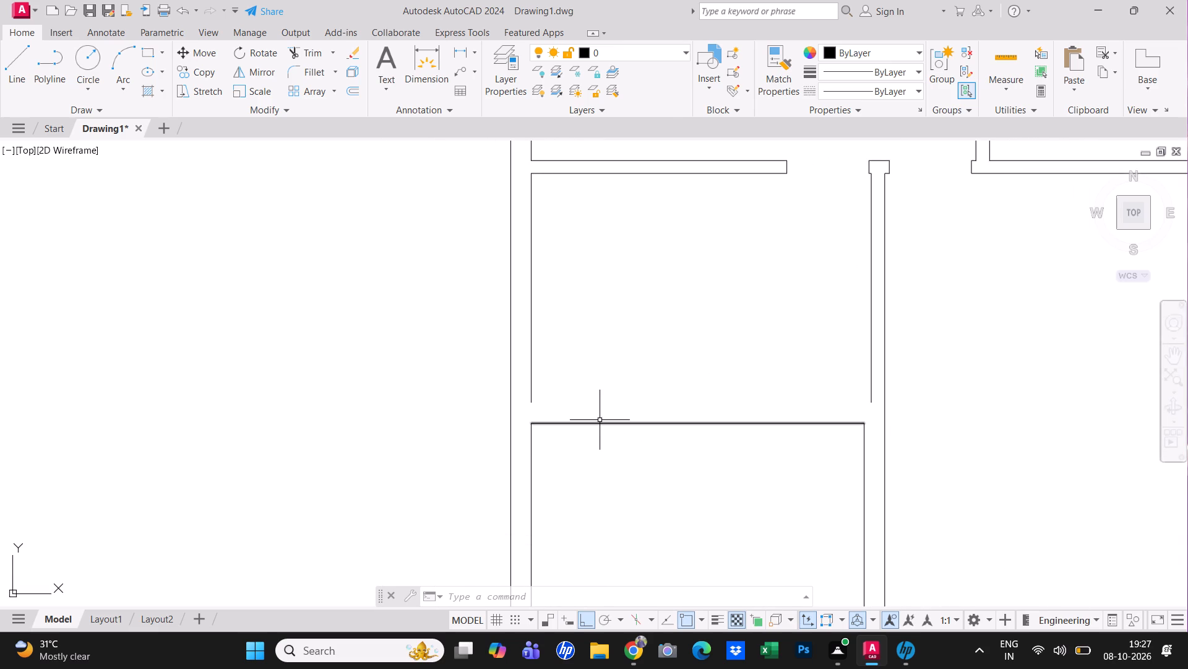
click(600, 424)
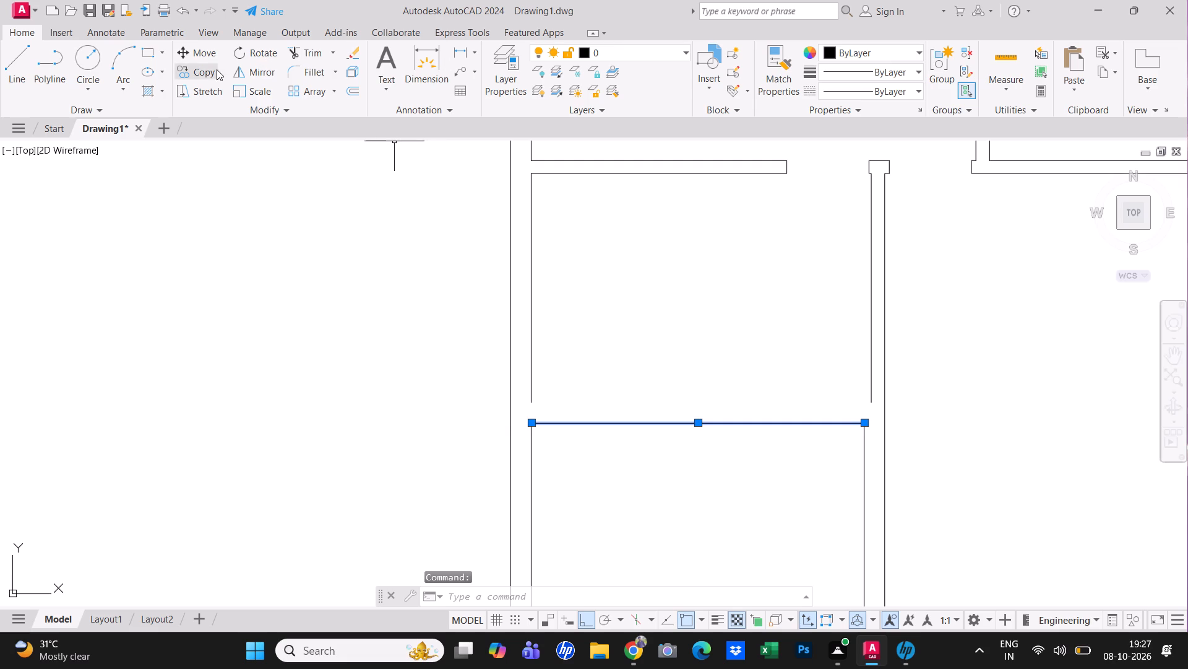
click(202, 59)
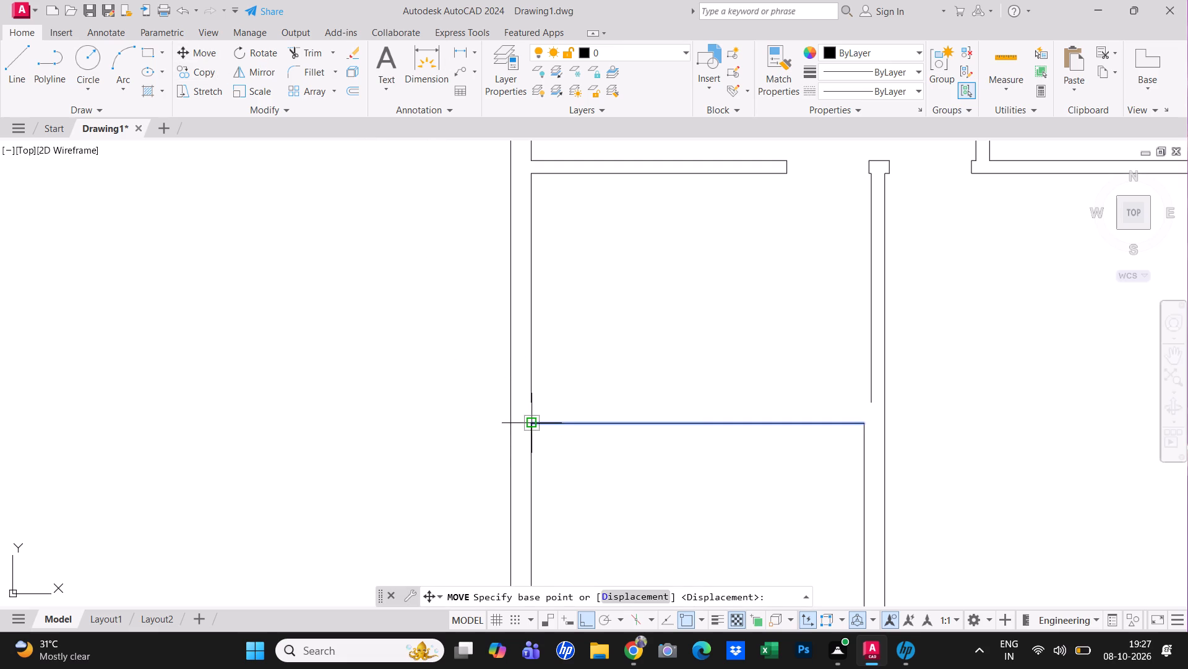
click(531, 426)
click(531, 409)
right_click(613, 380)
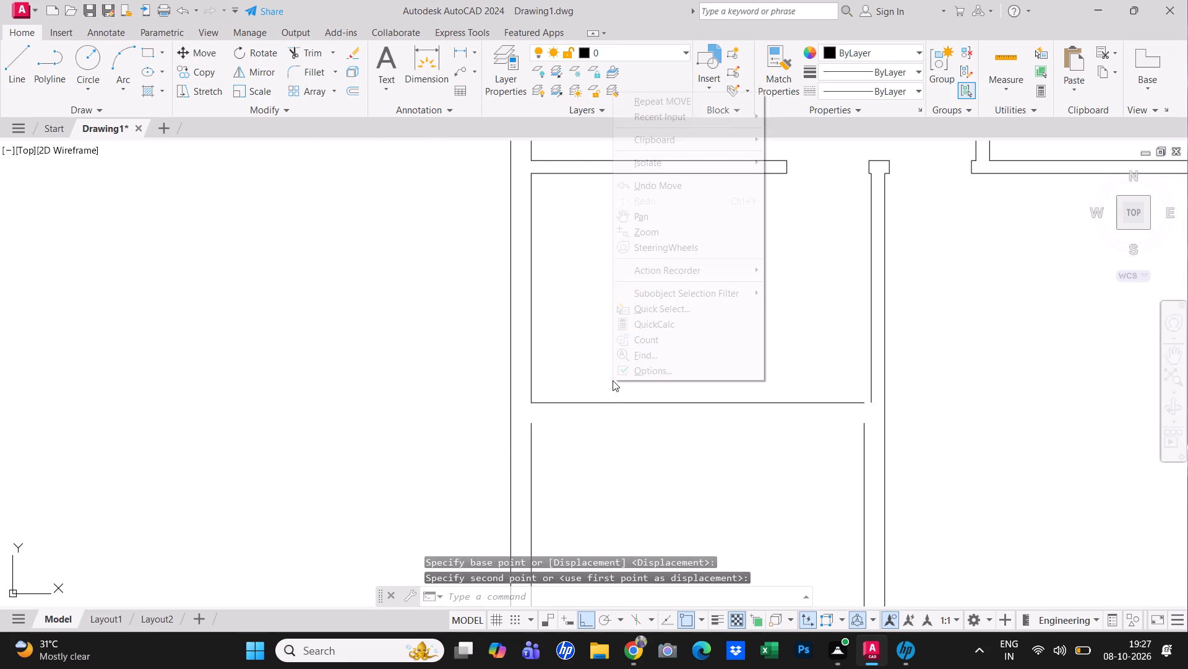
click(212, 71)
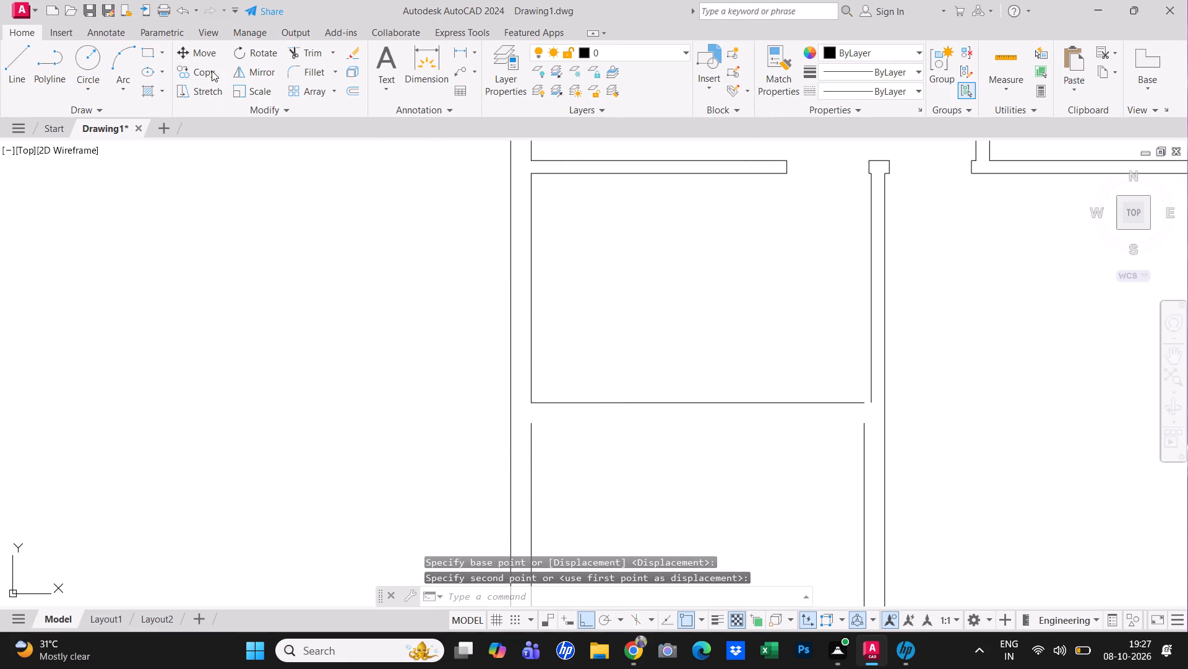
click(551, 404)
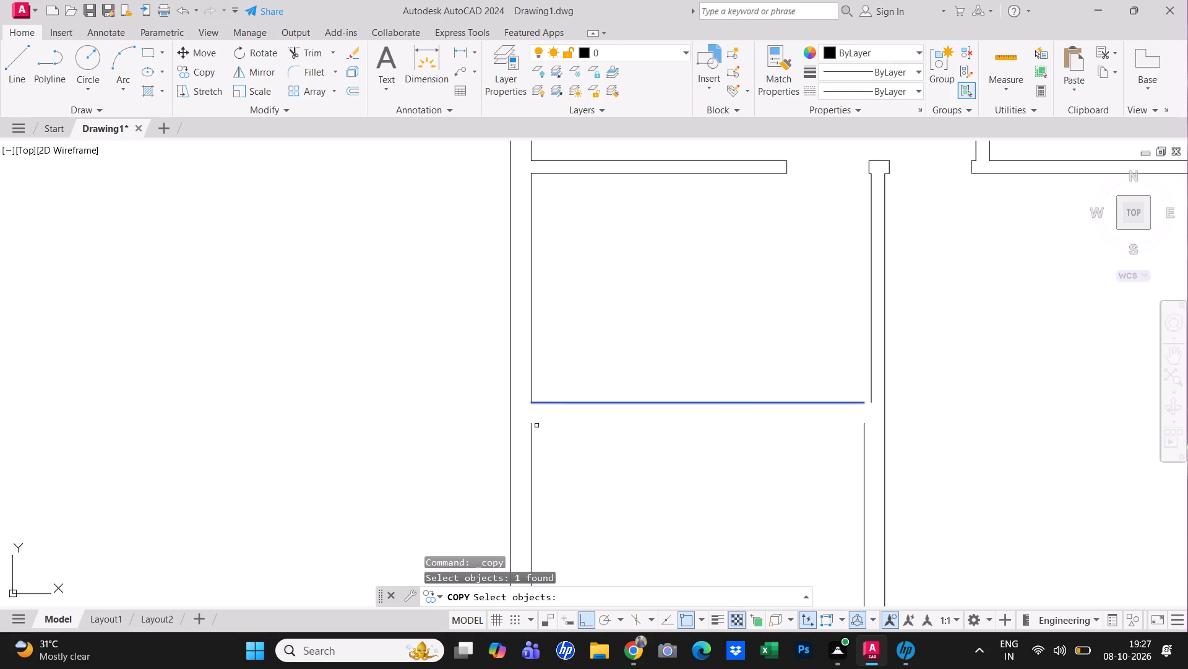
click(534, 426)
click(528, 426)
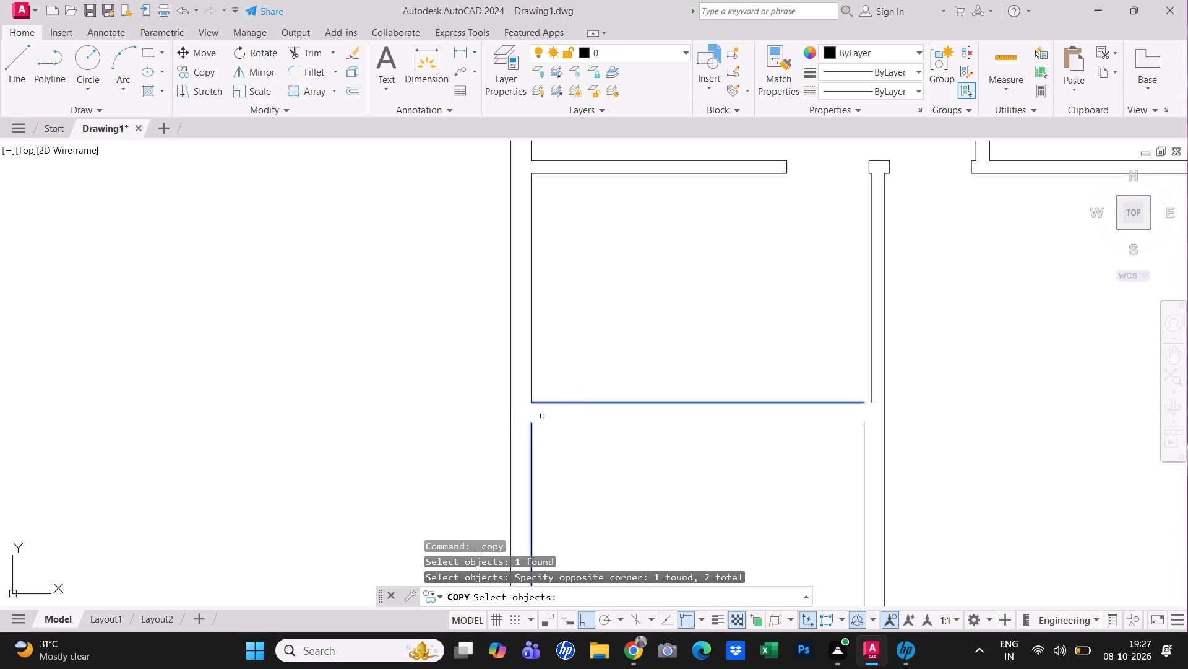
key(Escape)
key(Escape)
Copy the moved horizontal wall line and paste the duplicate a short distance below it as the second wall face.
click(568, 404)
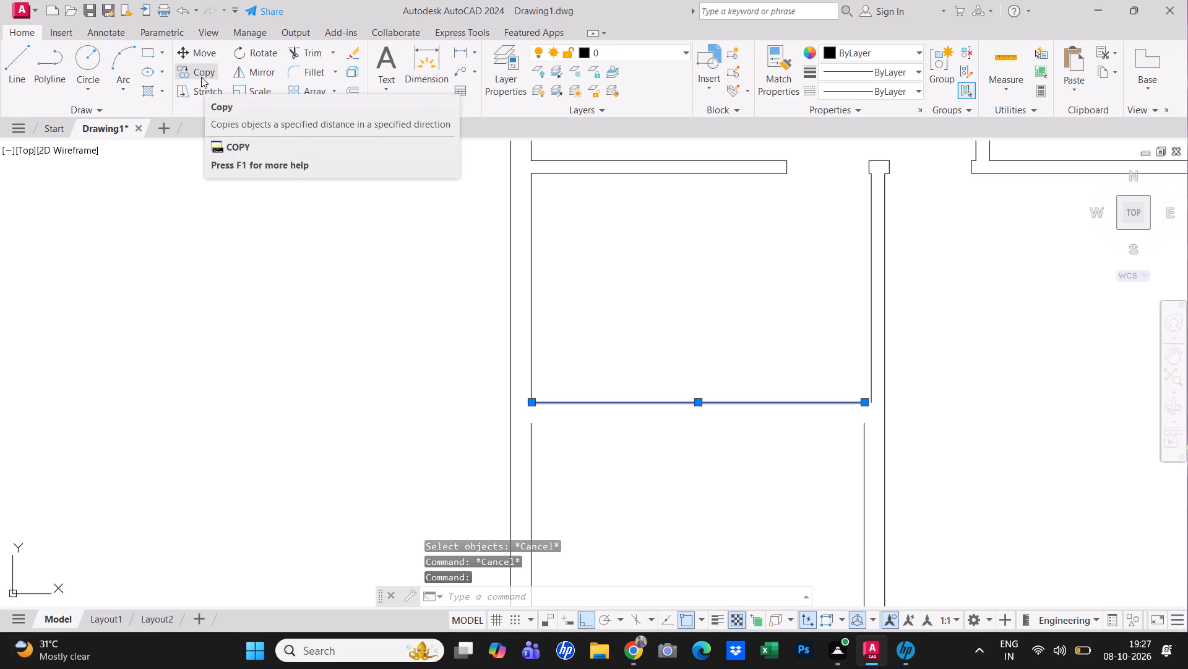
key(ctrl+c)
key(ctrl+v)
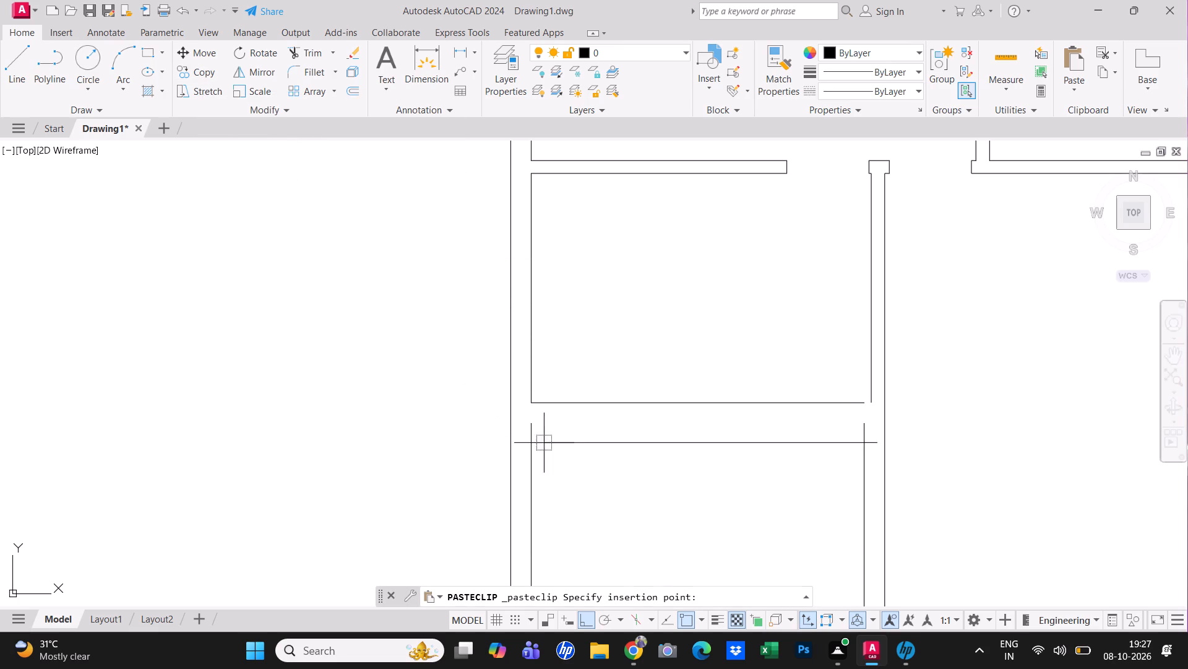
click(556, 421)
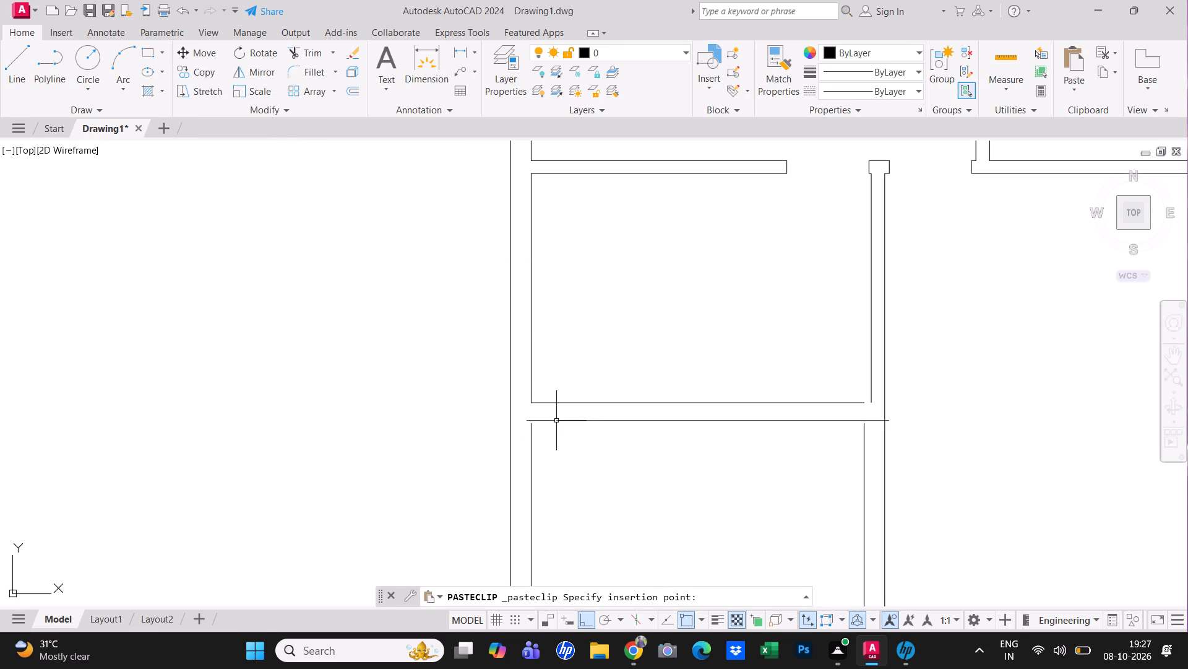
key(Escape)
Fillet the pasted line with the southwest room's west and east wall lines into square corners at zero radius.
key(f)
key(space)
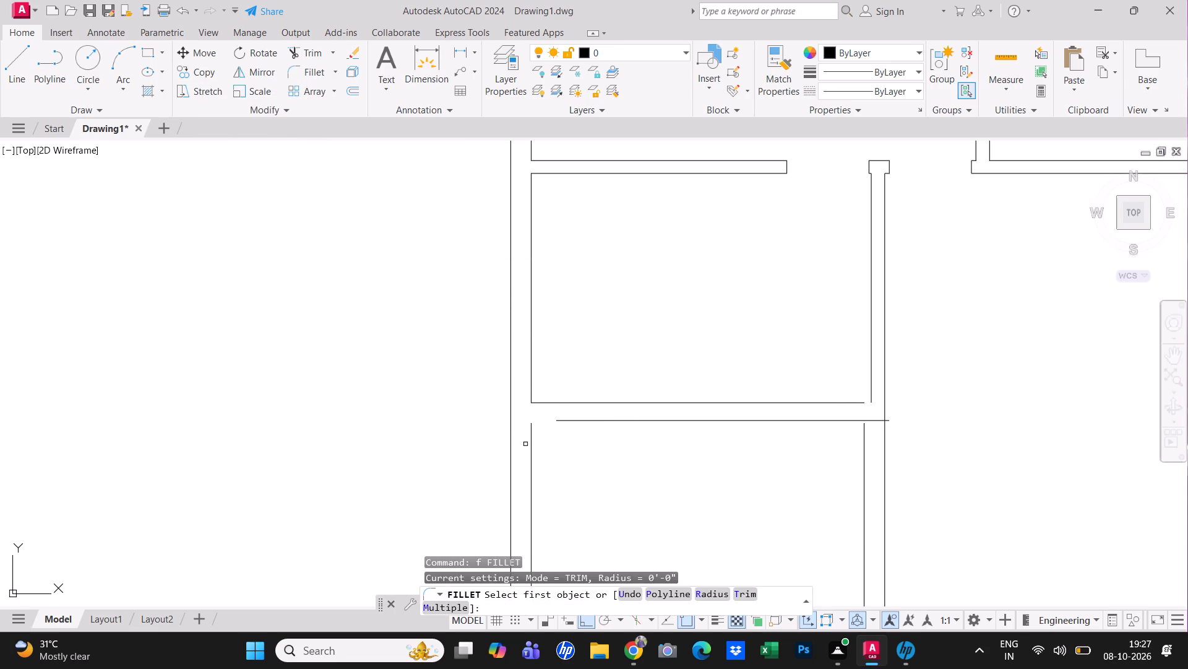
click(530, 442)
click(570, 419)
right_click(572, 419)
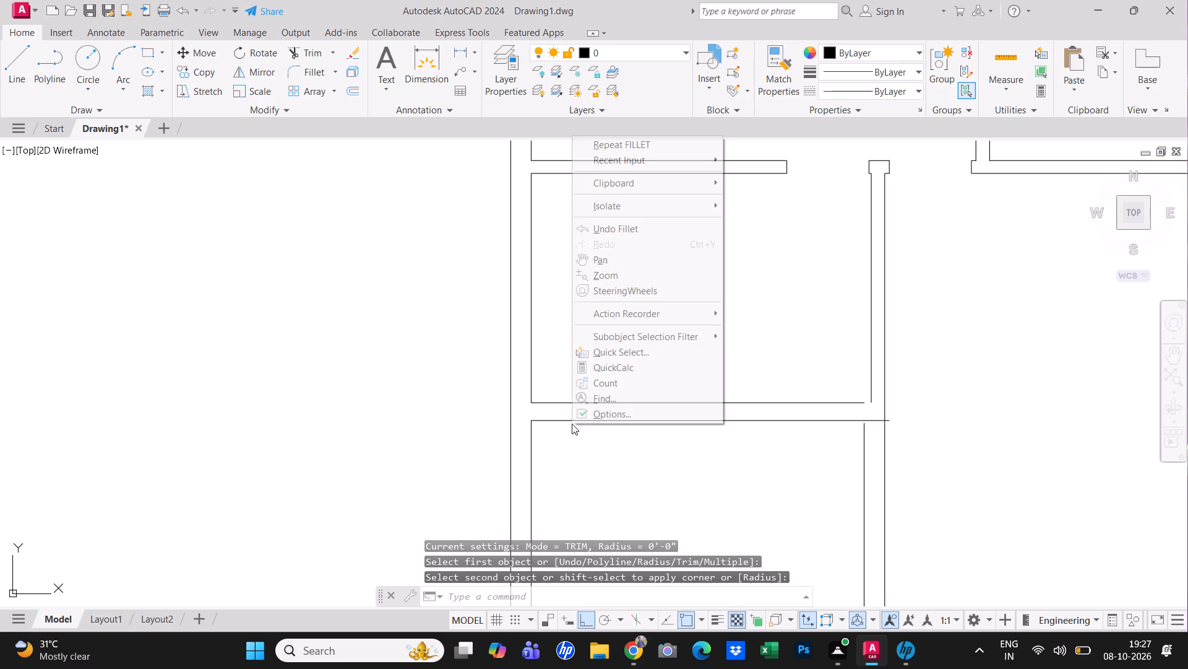
click(627, 138)
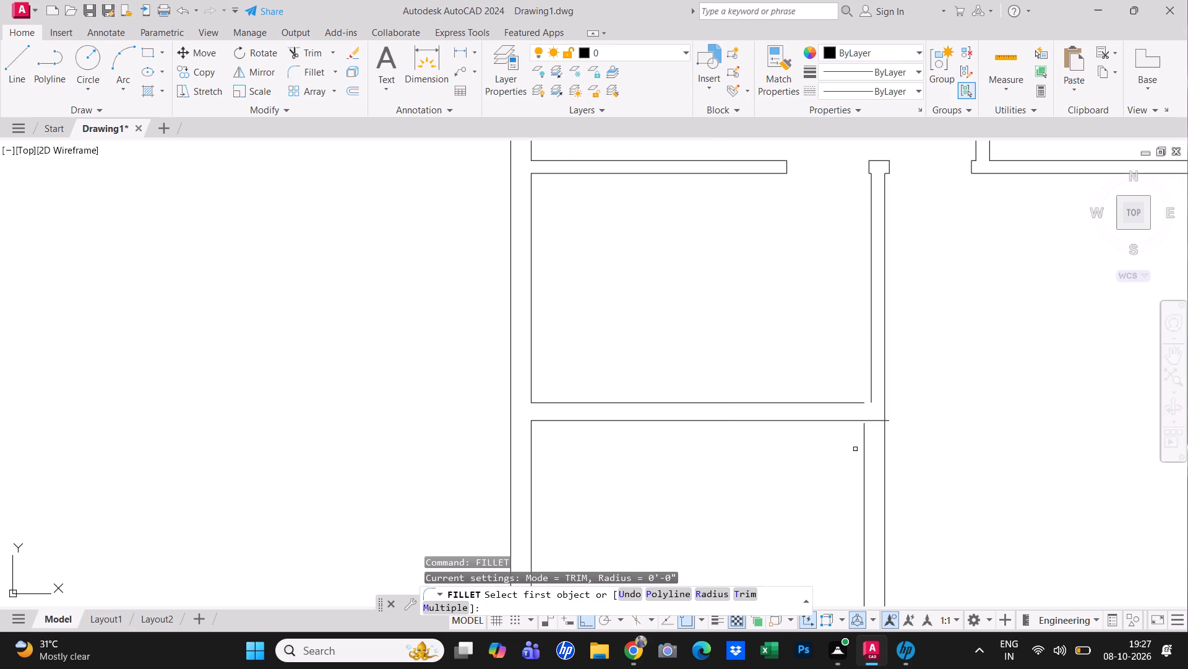
click(863, 440)
click(833, 420)
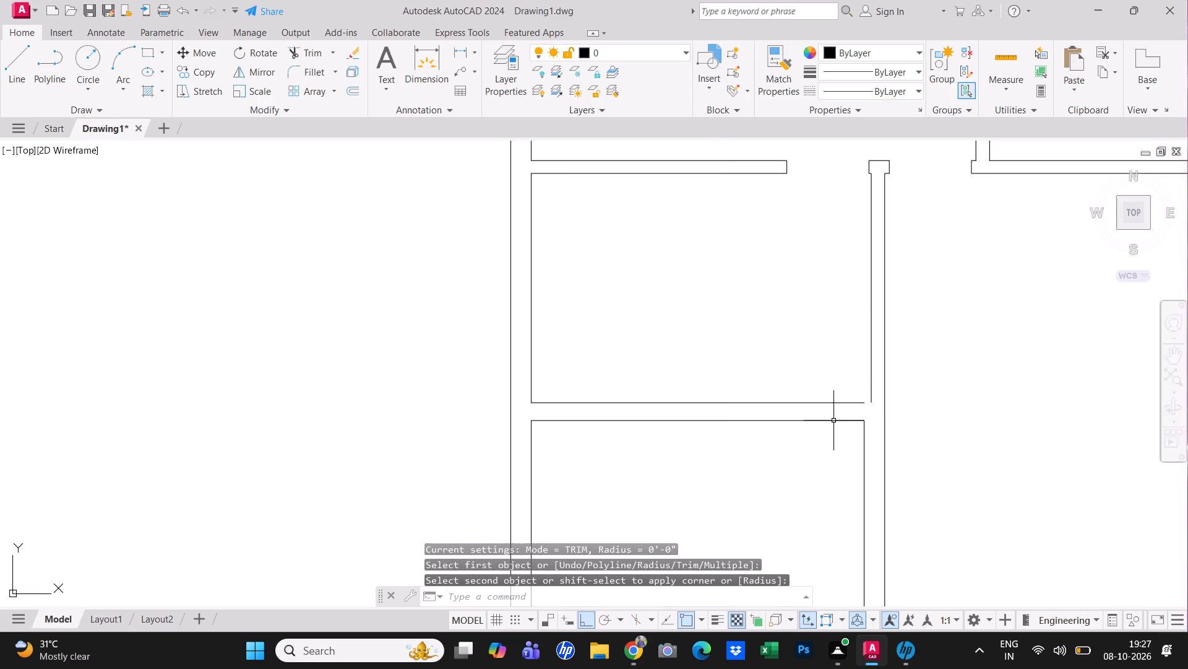
Fillet the upper horizontal wall line with the vertical line at its east end to close the room's southeast corner.
right_click(831, 424)
click(863, 156)
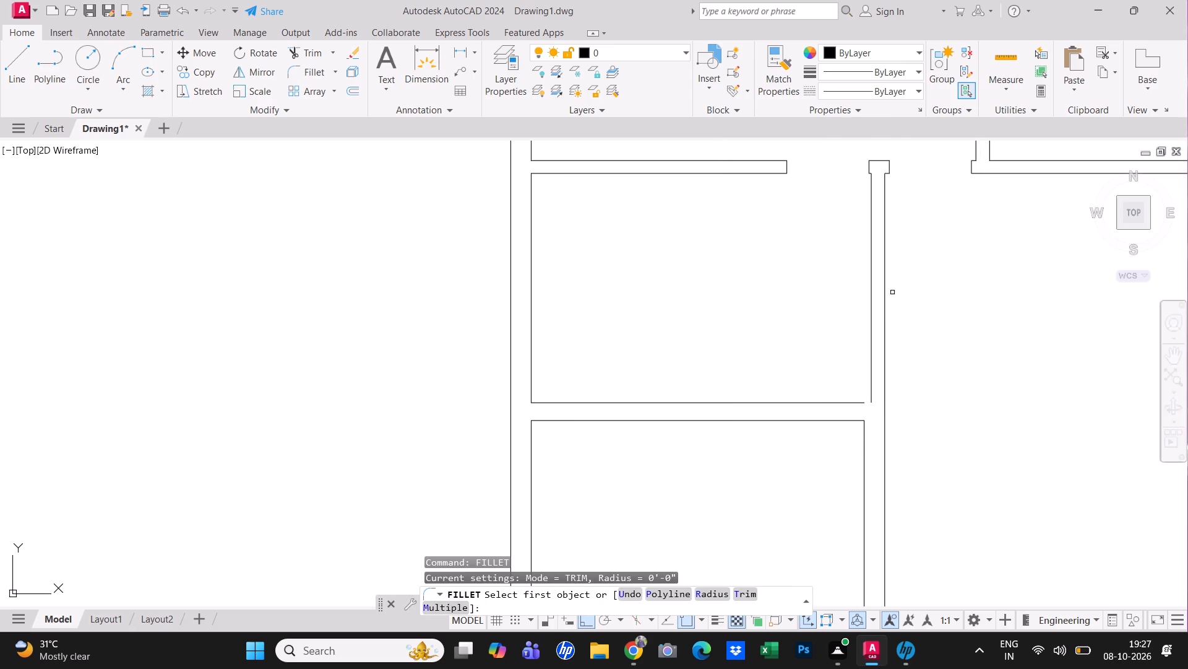
click(871, 321)
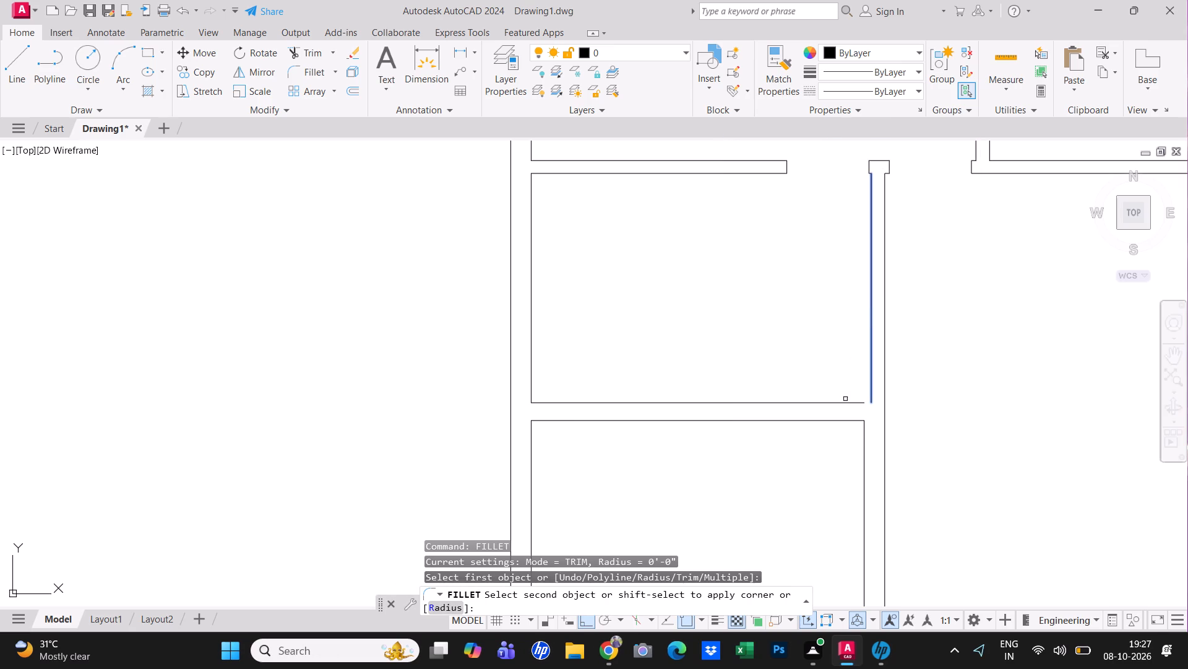
click(846, 401)
right_click(821, 398)
key(Escape)
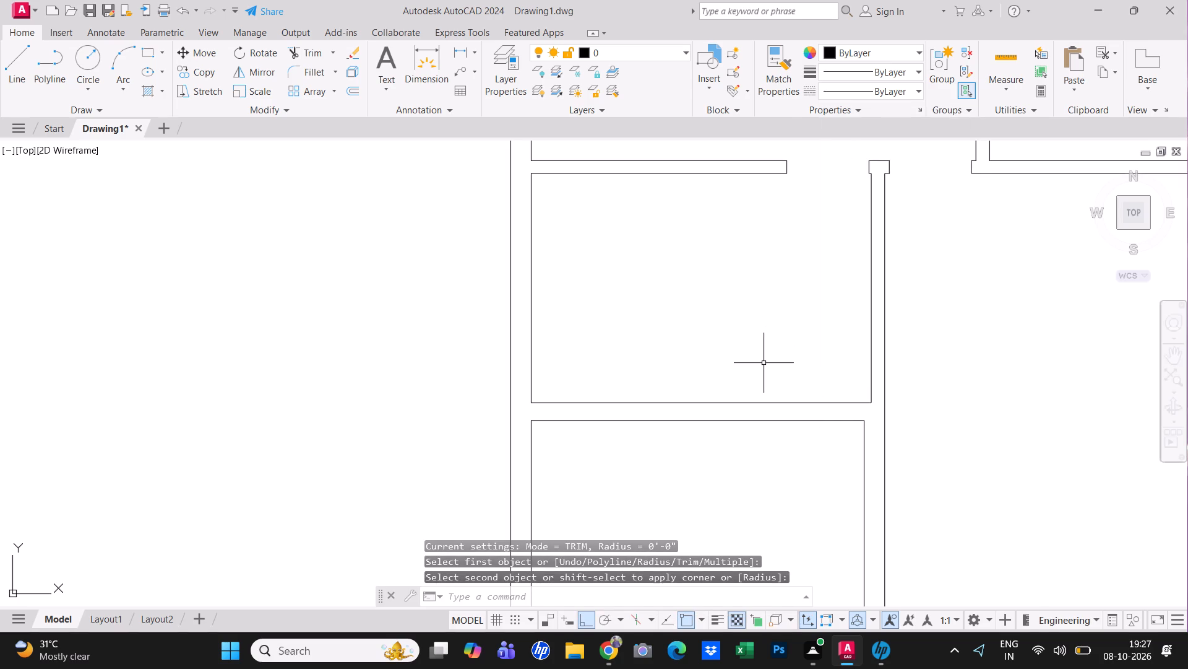
Save the drawing.
scroll(764, 365, down, 1)
key(Escape)
middle_drag(764, 361, 666, 318)
key(Escape)
key(ctrl+s)
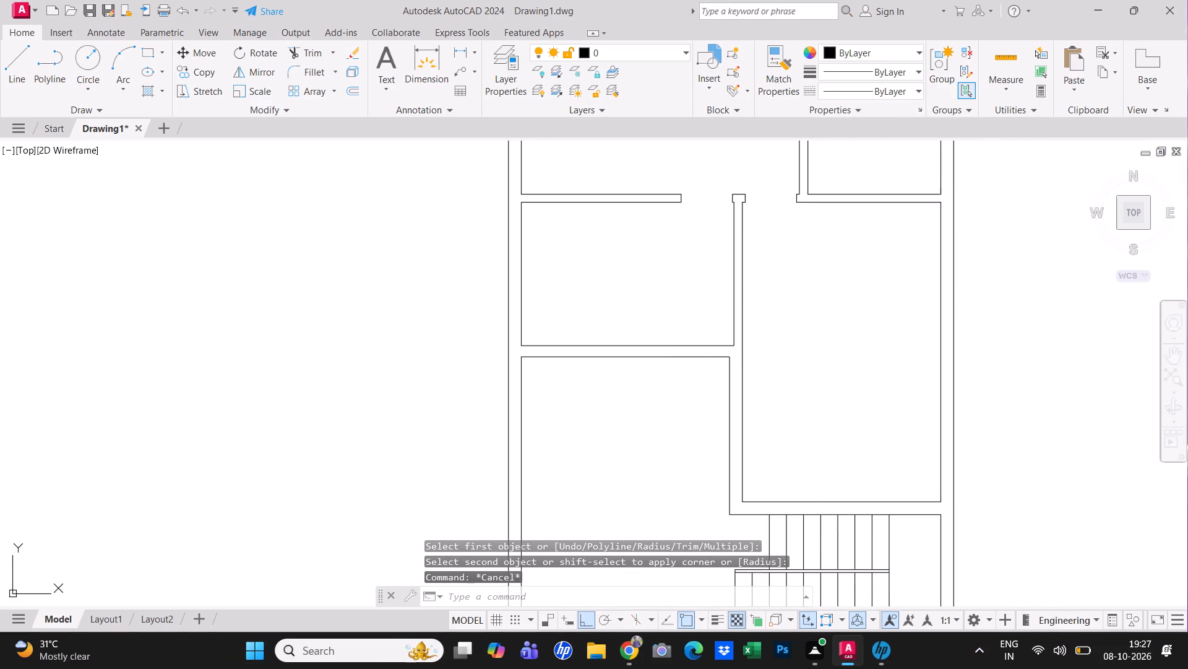
key(Escape)
Draw a short line across the east end of the upper small east room's north wall, joining its two wall faces.
middle_drag(691, 328, 608, 338)
key(Escape)
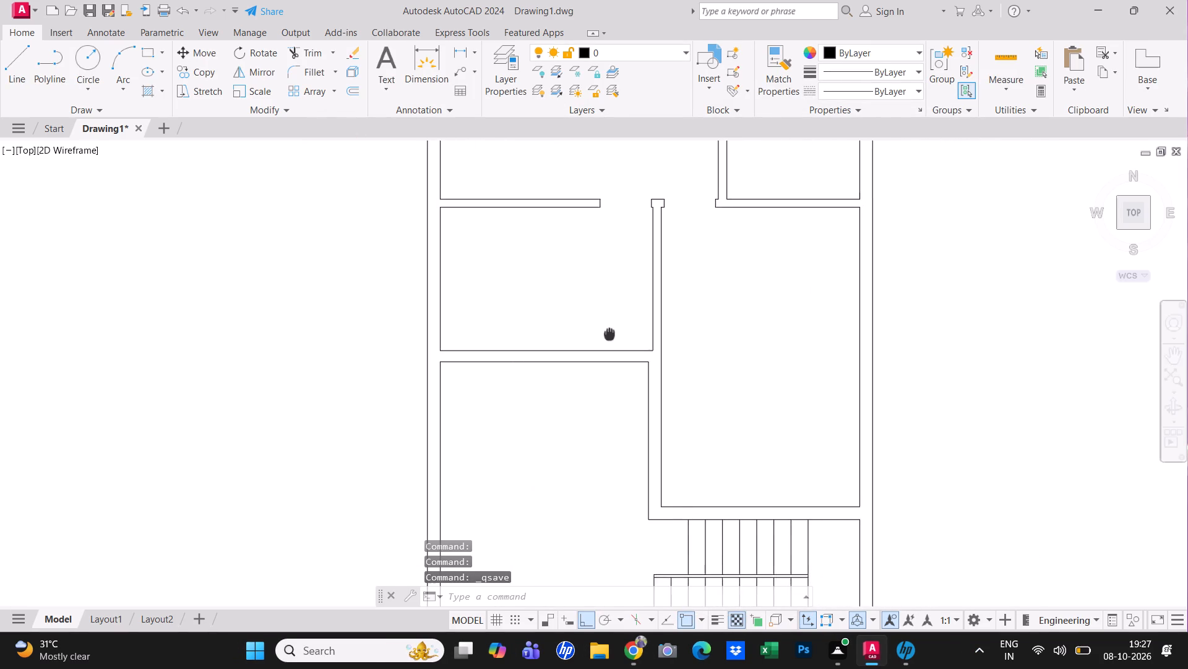
middle_drag(608, 338, 606, 341)
scroll(478, 367, down, 1)
middle_drag(605, 268, 627, 377)
scroll(609, 256, up, 2)
key(Escape)
scroll(728, 296, up, 1)
middle_drag(728, 296, 706, 350)
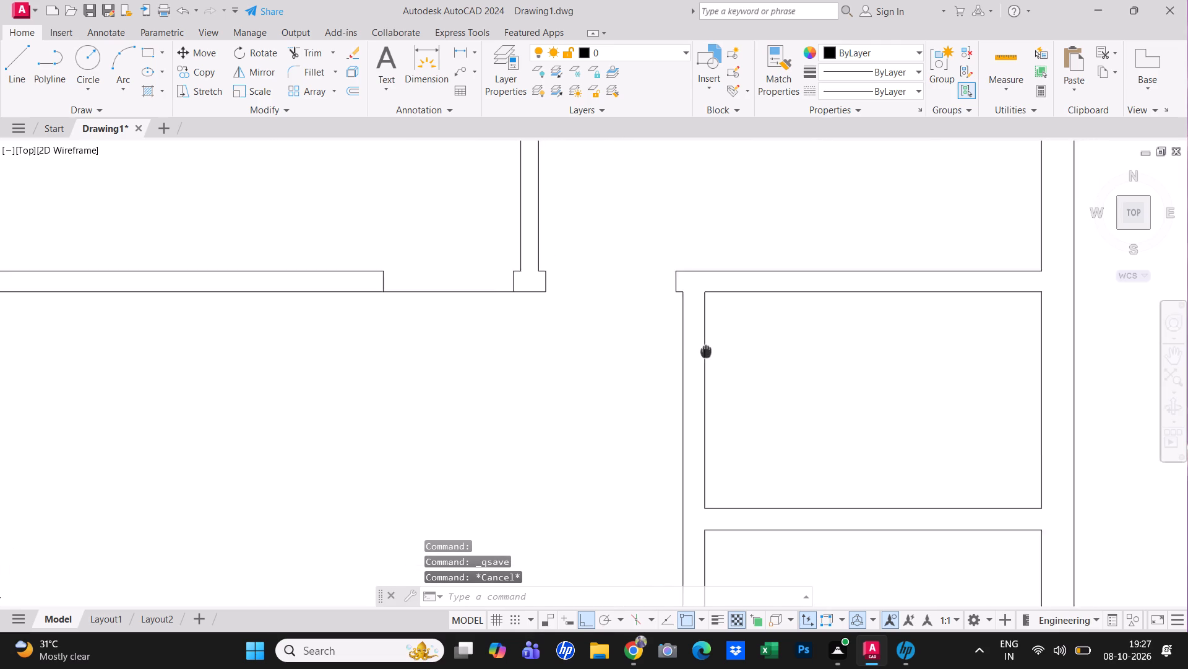
middle_drag(706, 350, 682, 344)
scroll(580, 253, down, 1)
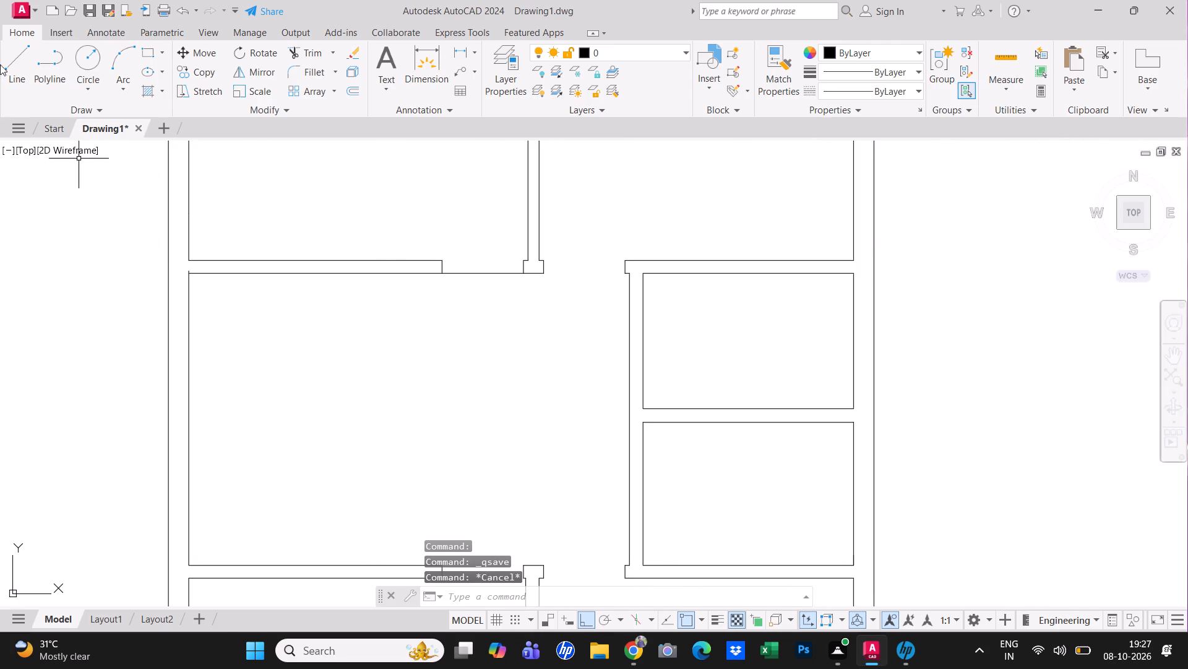
click(30, 59)
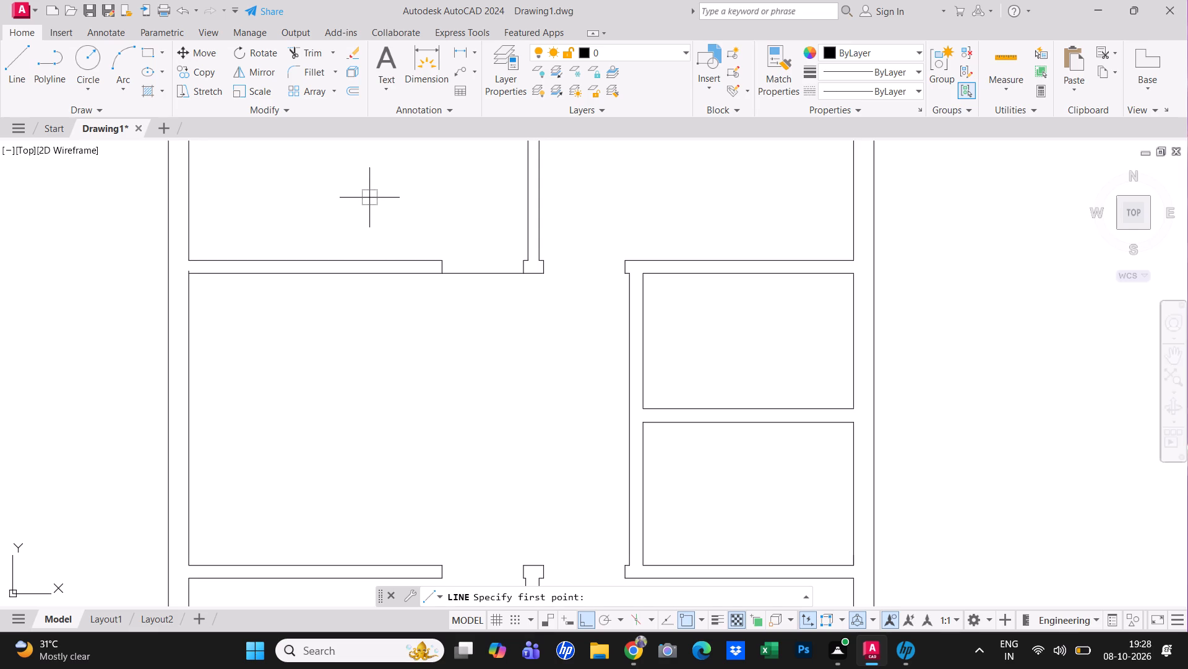
click(0, 71)
click(19, 71)
scroll(836, 259, up, 2)
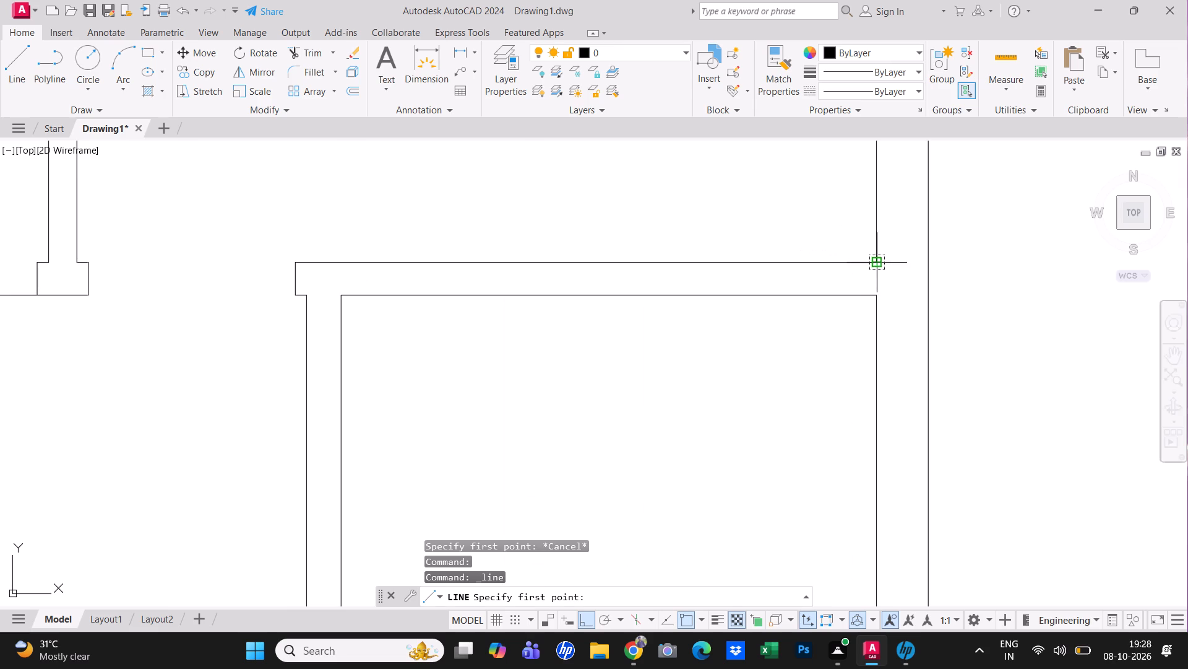
click(880, 260)
click(880, 295)
right_click(877, 290)
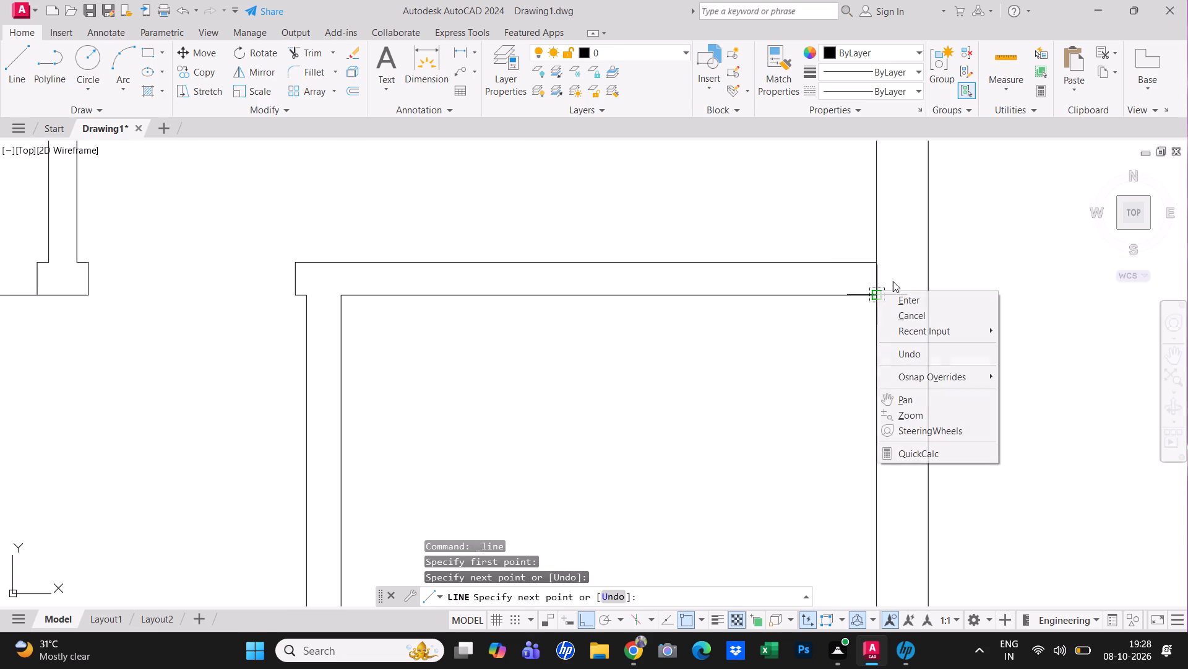
click(915, 295)
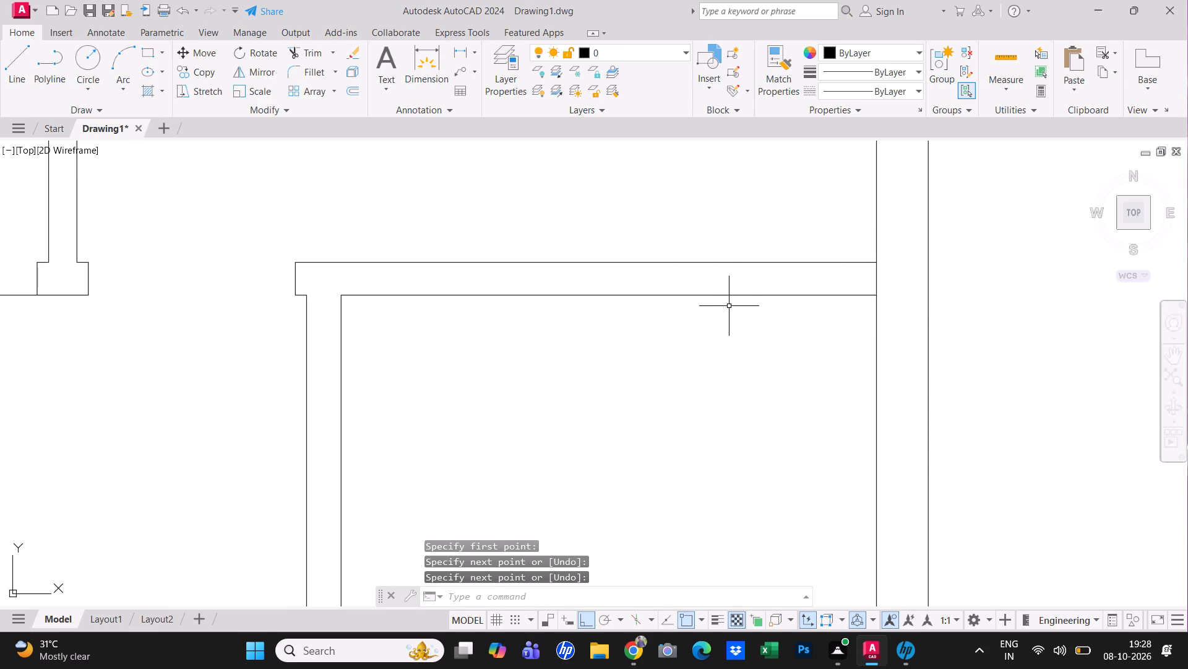
Offset the short line 6" west along the wall, and offset that copy another 2'6" west to mark both door jambs.
key(o)
key(space)
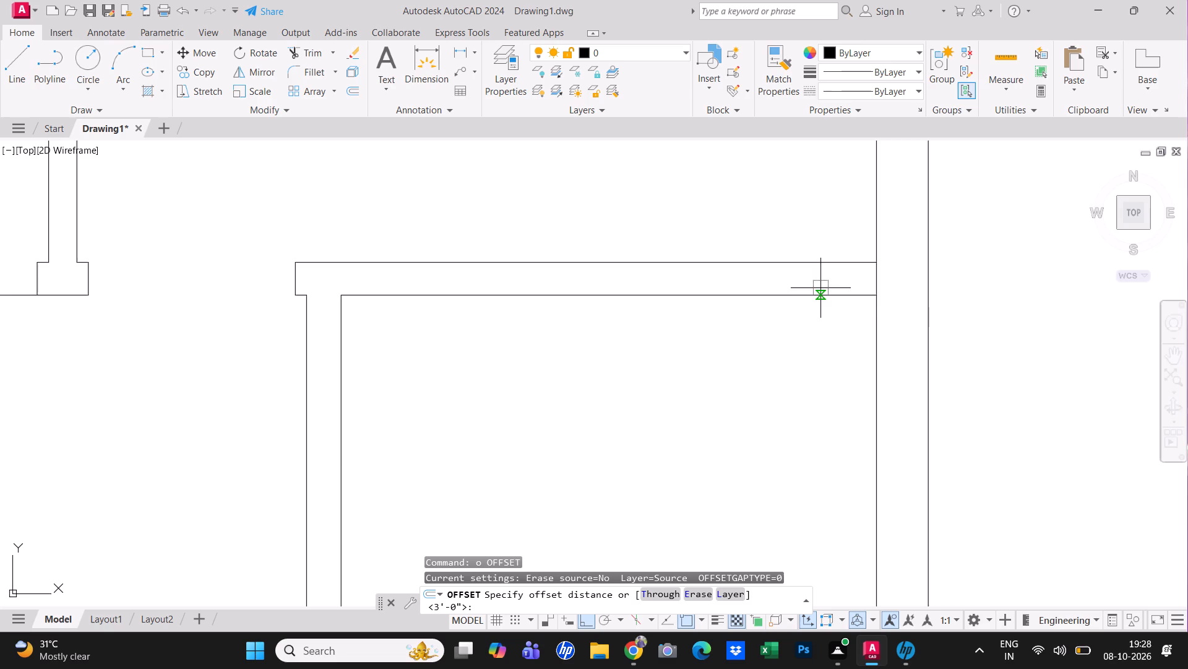
text(t)
key(space)
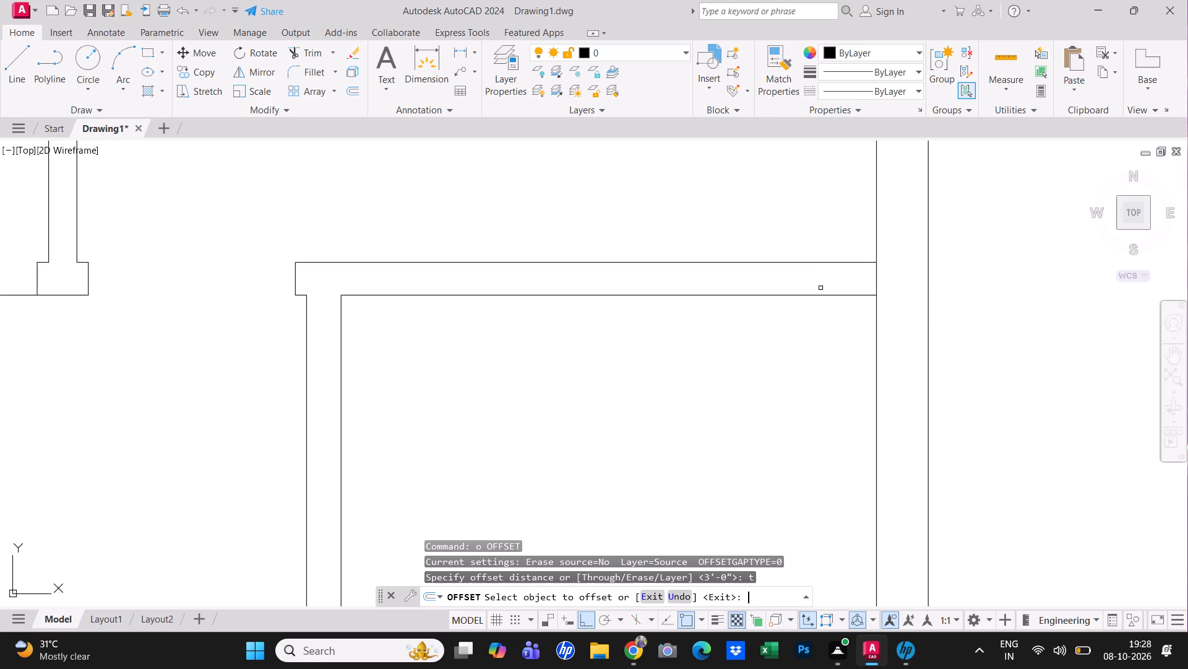
click(877, 273)
text(6")
key(Return)
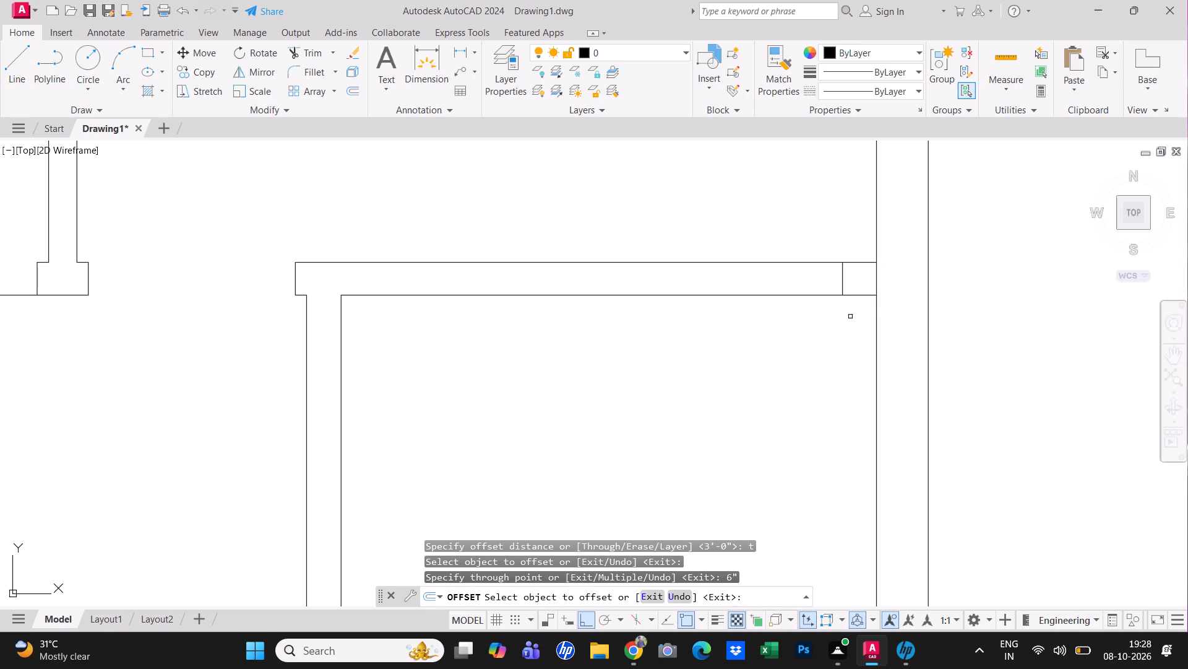
click(841, 284)
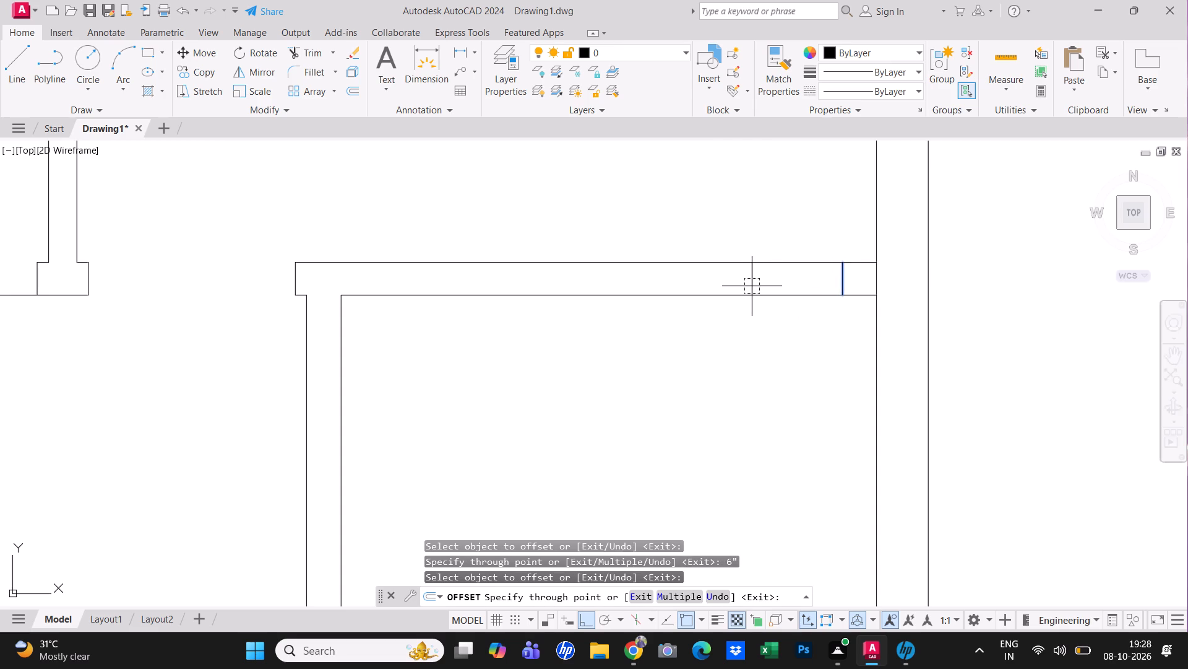
text(2')
text(6")
key(Return)
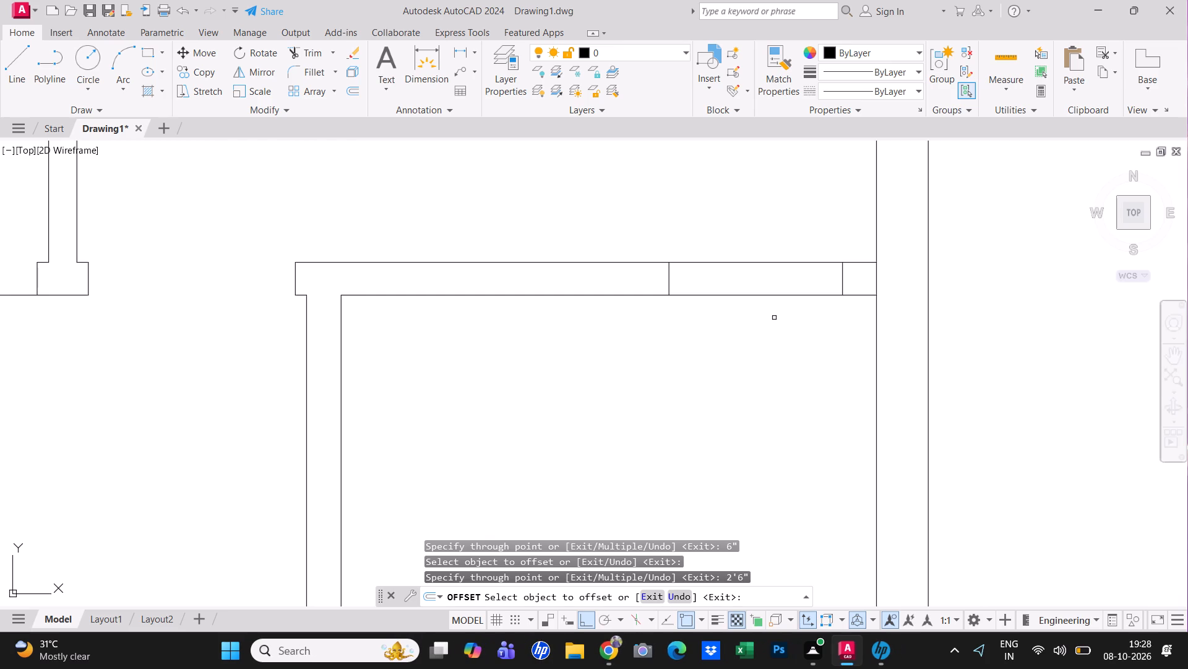
Draw a short horizontal line from the lower small room's northwest inner corner west across its west wall.
click(19, 79)
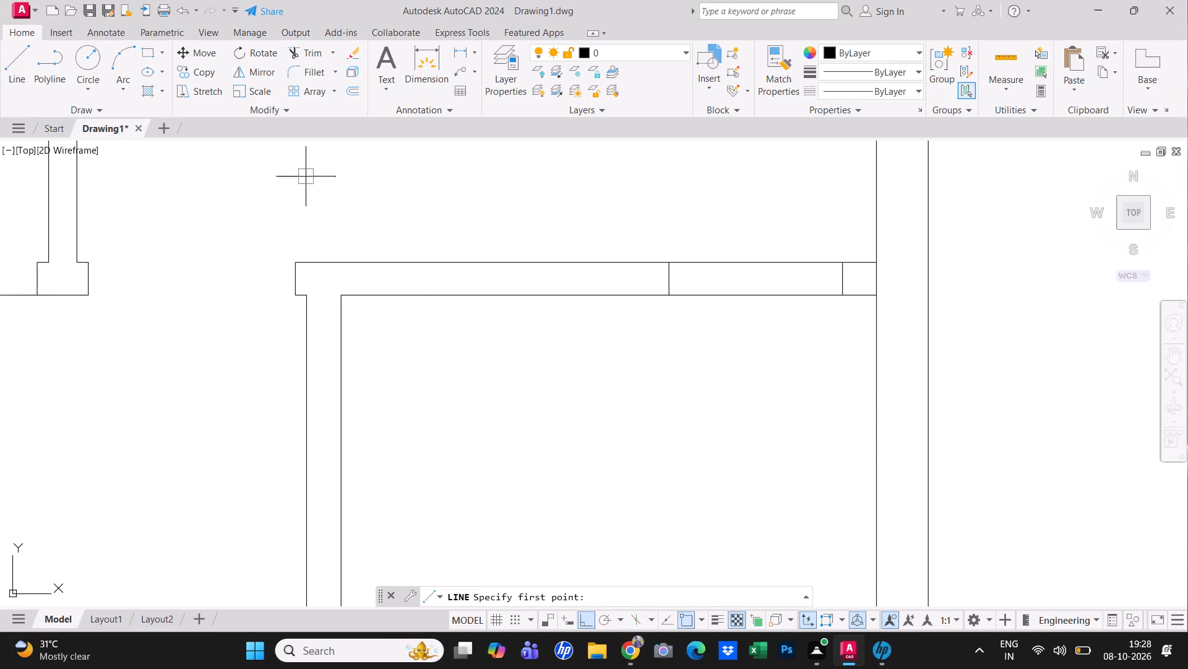
middle_drag(433, 358, 418, 212)
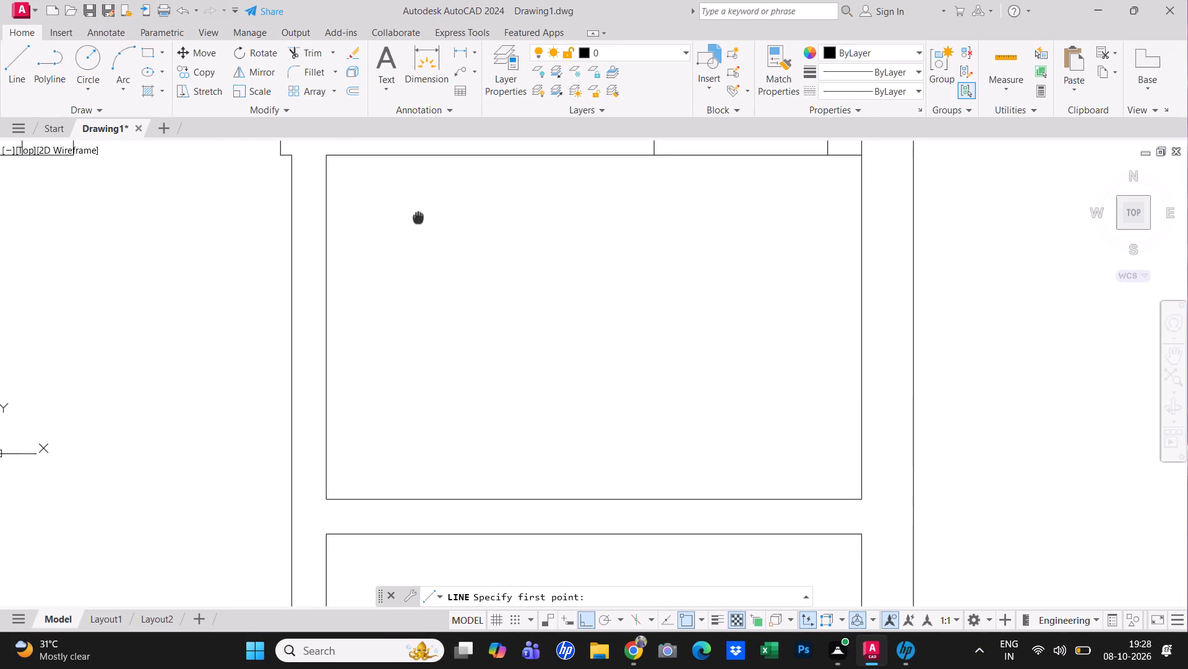
middle_drag(418, 212, 418, 210)
middle_drag(395, 408, 431, 256)
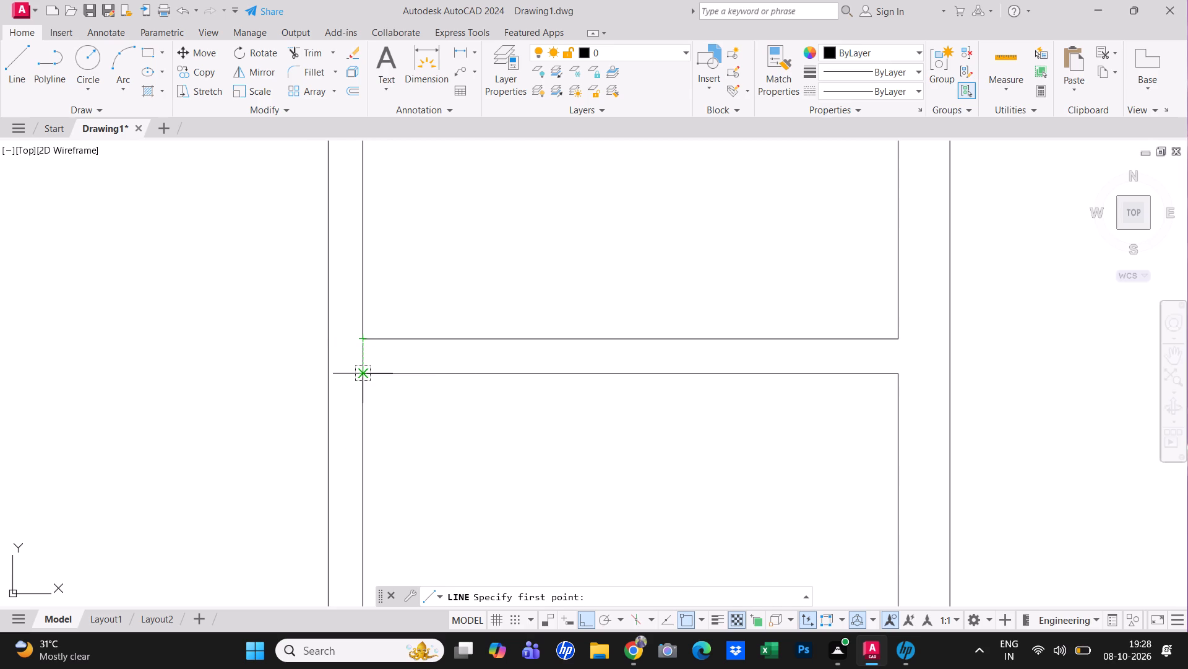
click(360, 373)
click(314, 371)
right_click(312, 369)
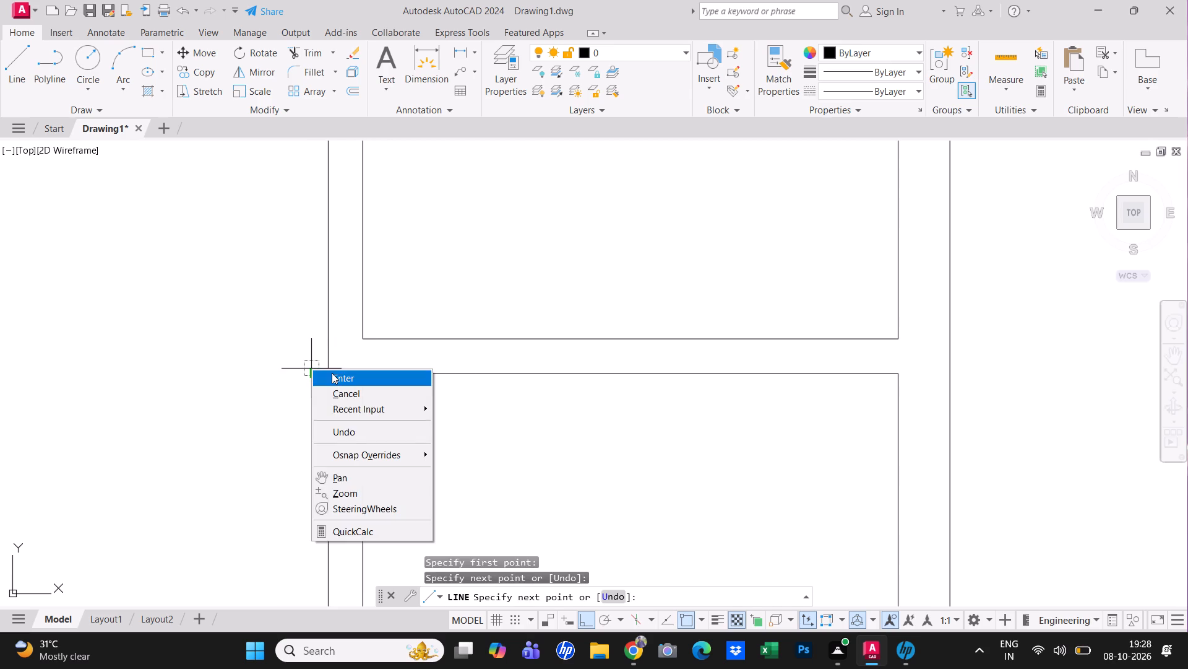
click(332, 373)
right_click(288, 361)
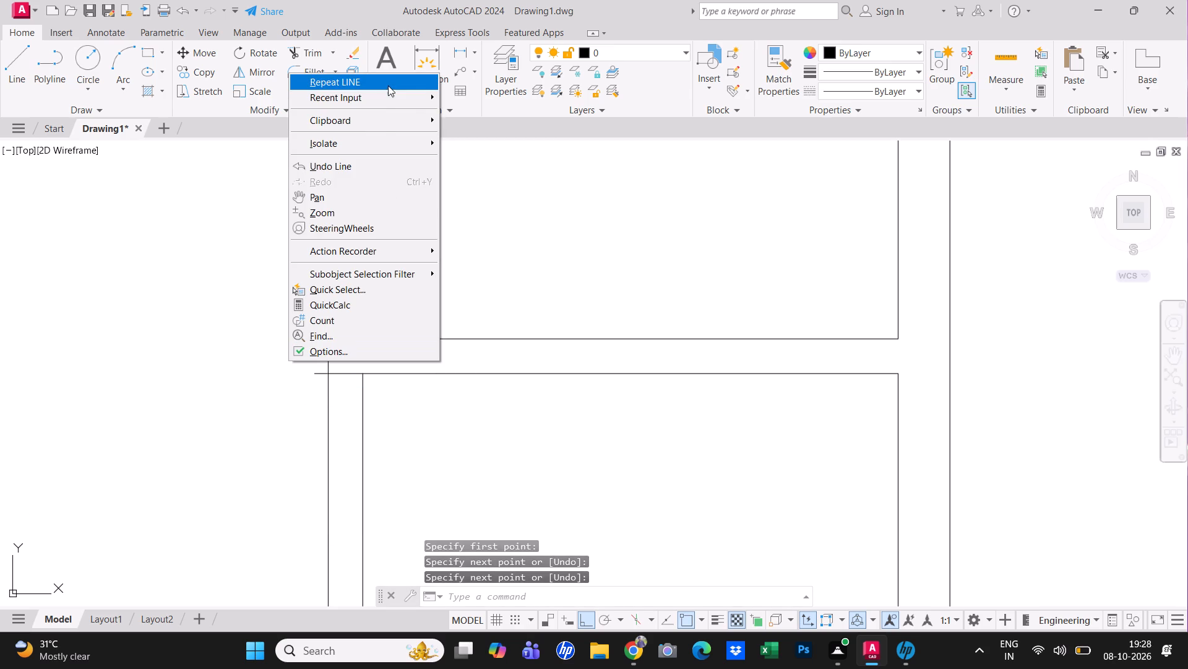
click(196, 253)
click(180, 258)
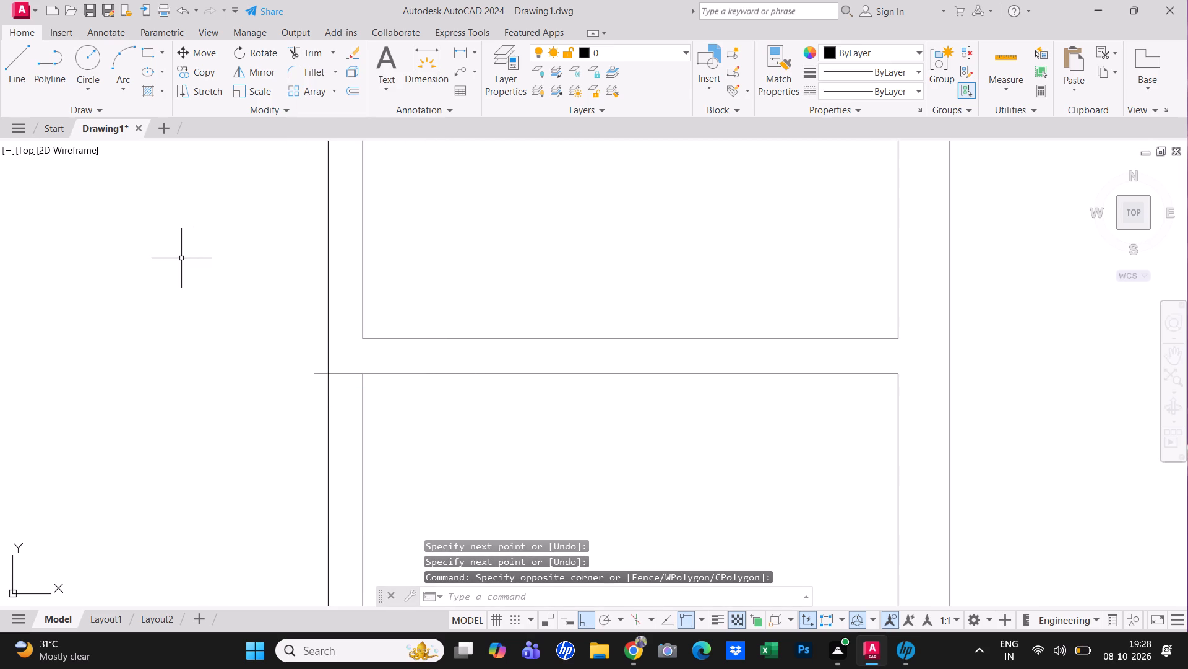
Offset the short line 6" south along the west wall to mark the first door jamb.
text(o)
key(space)
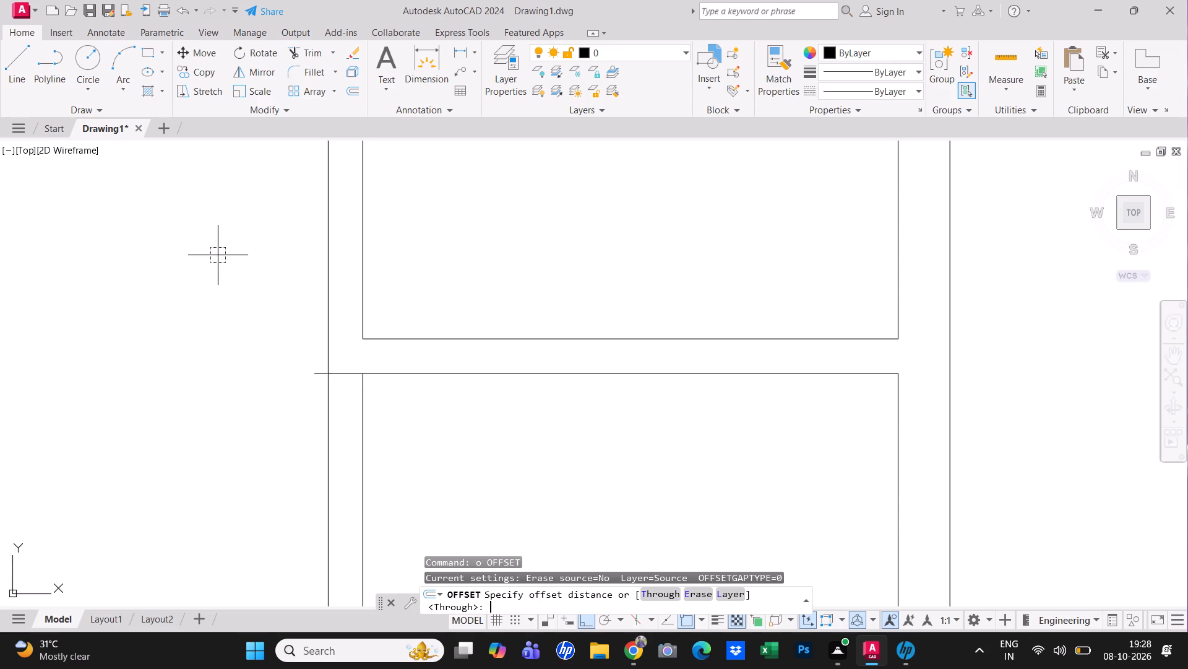
text(t)
key(space)
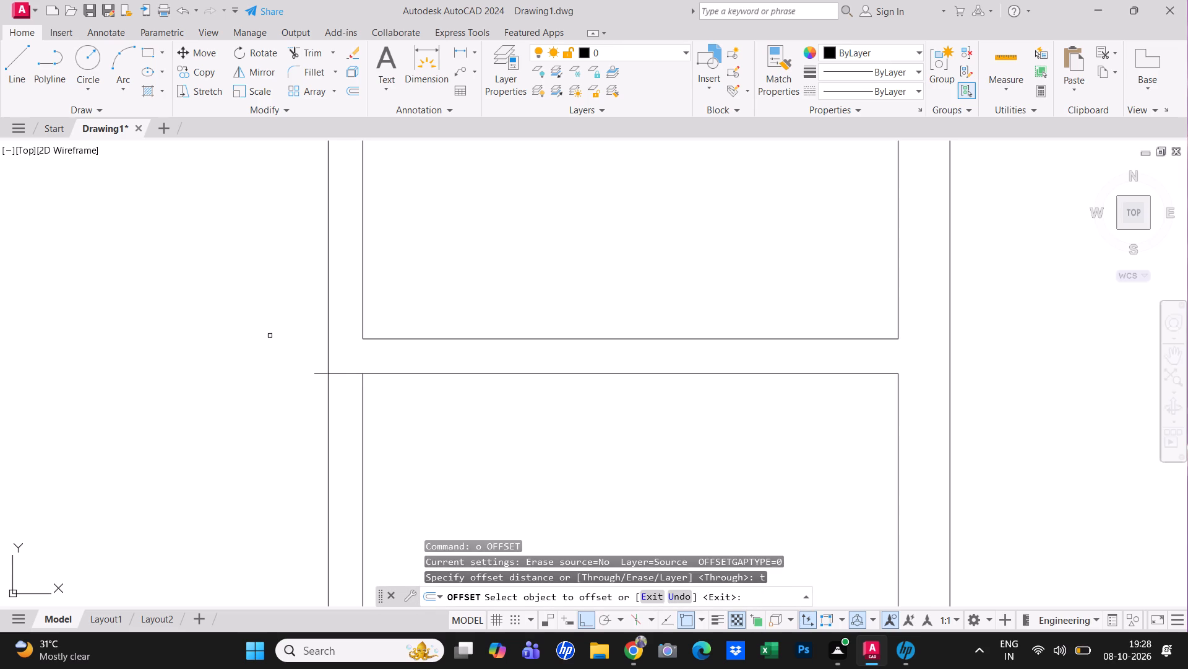
click(347, 373)
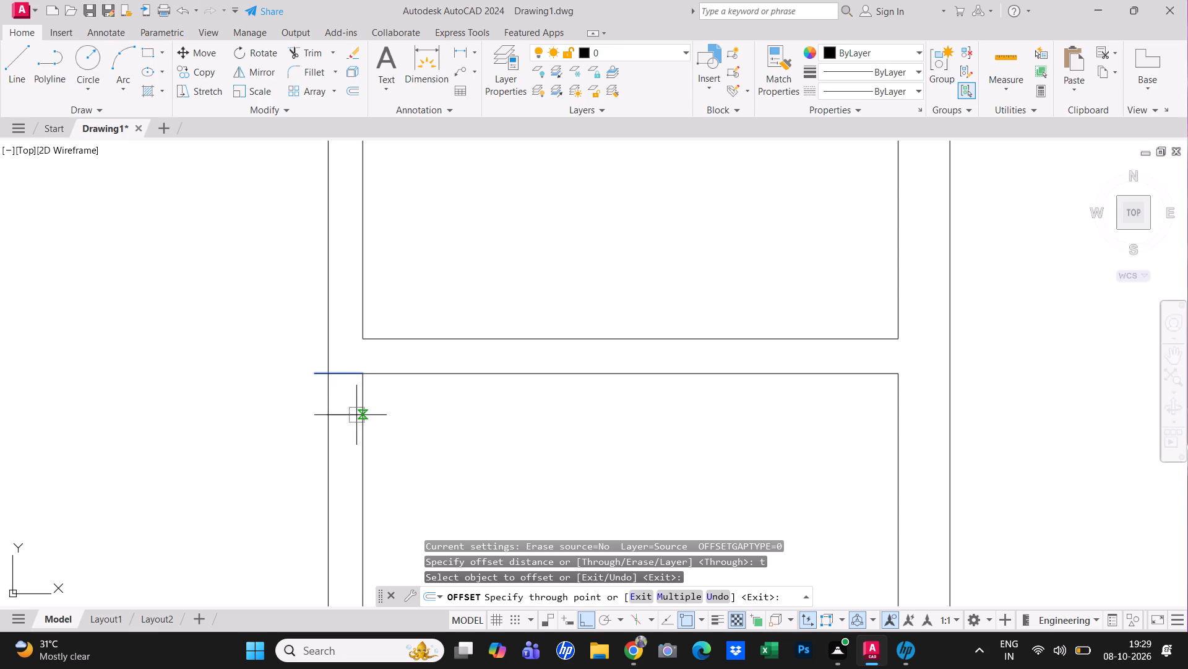
key(6)
key(shift+quotedbl)
key(Return)
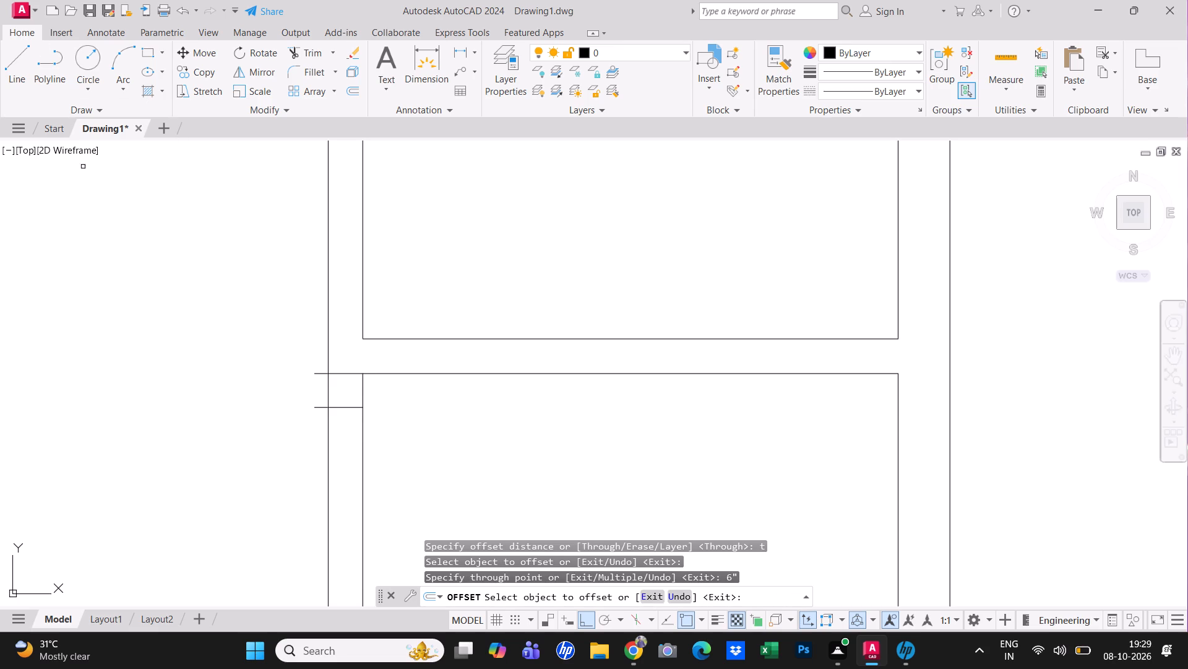
key(Escape)
Trim away the original short reference line and the jamb line's overhang beyond the west wall's outer face.
text(tr)
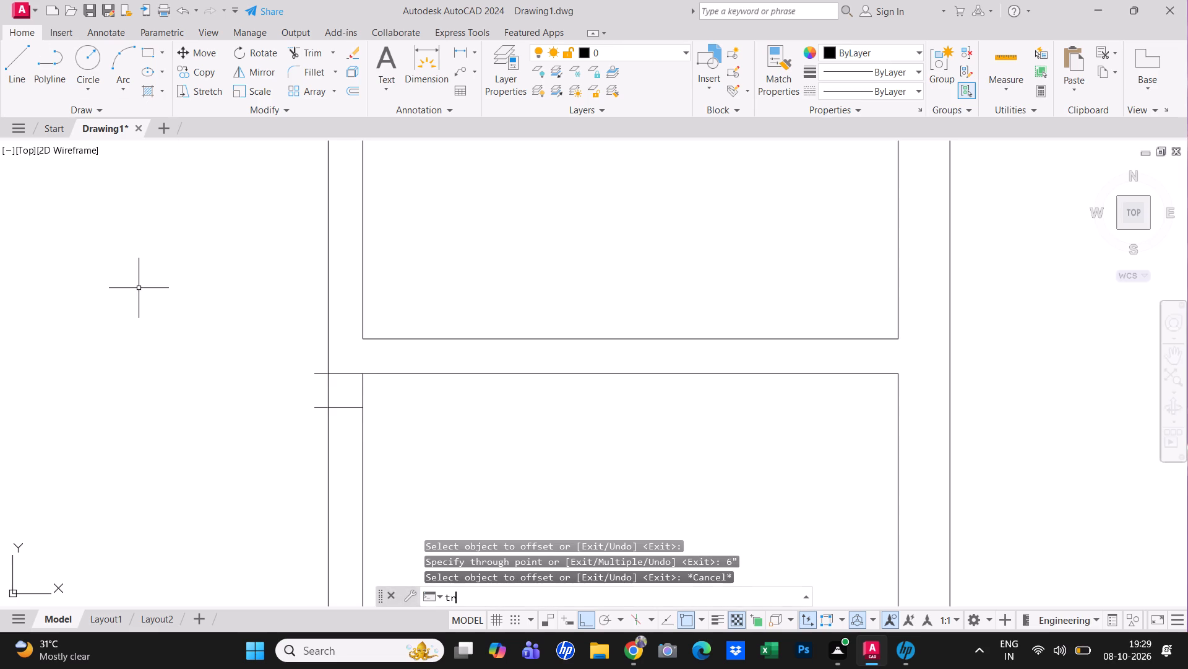
key(space)
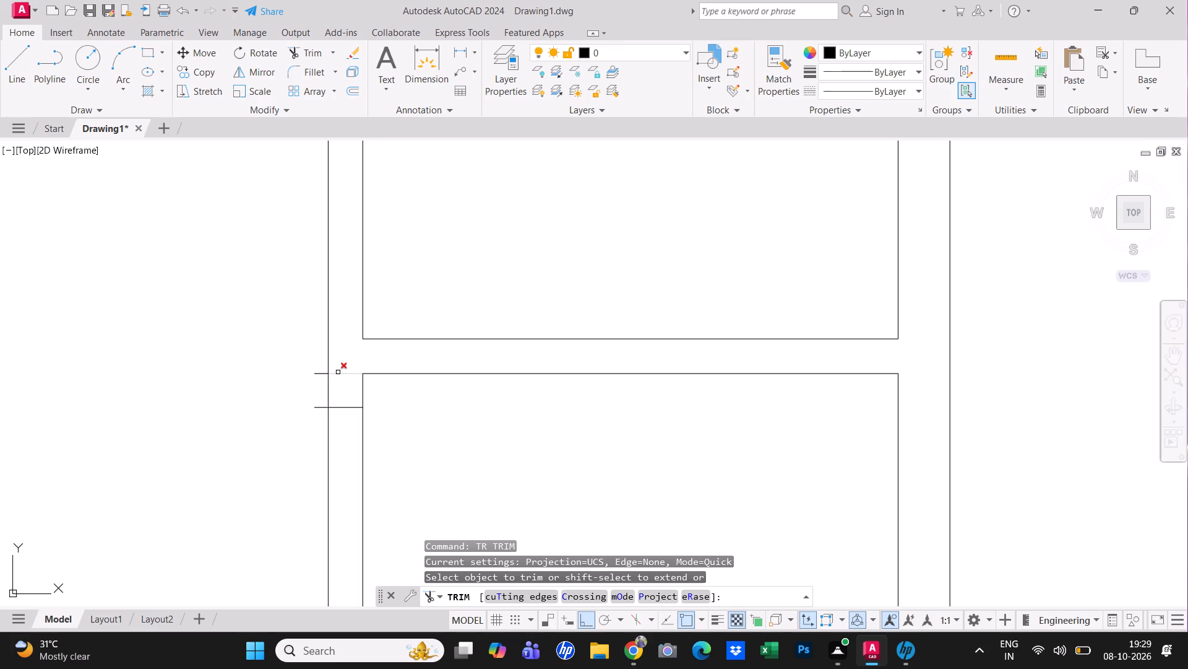
click(345, 375)
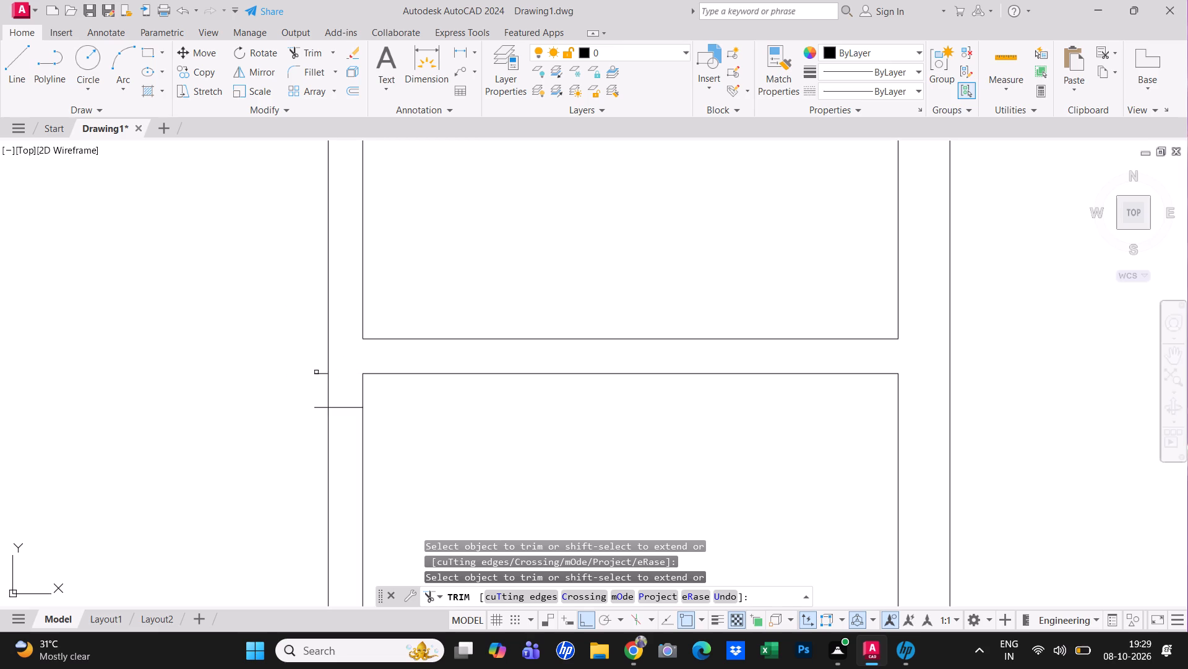
click(316, 373)
click(318, 408)
scroll(343, 397, down, 2)
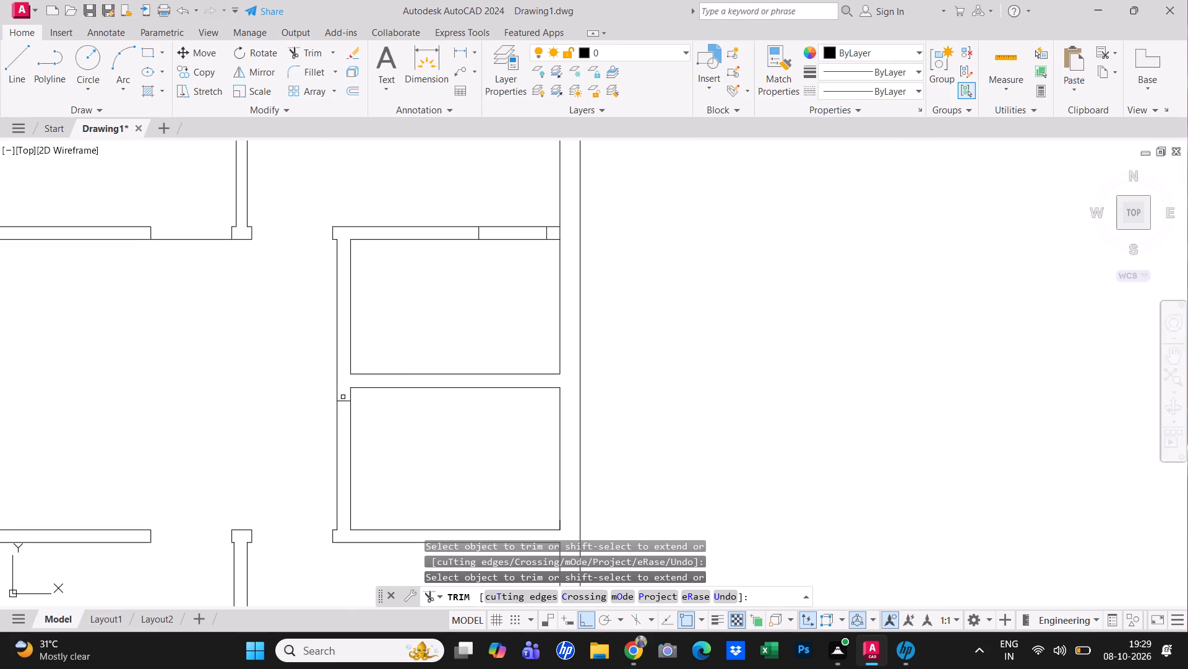
right_click(501, 307)
click(515, 322)
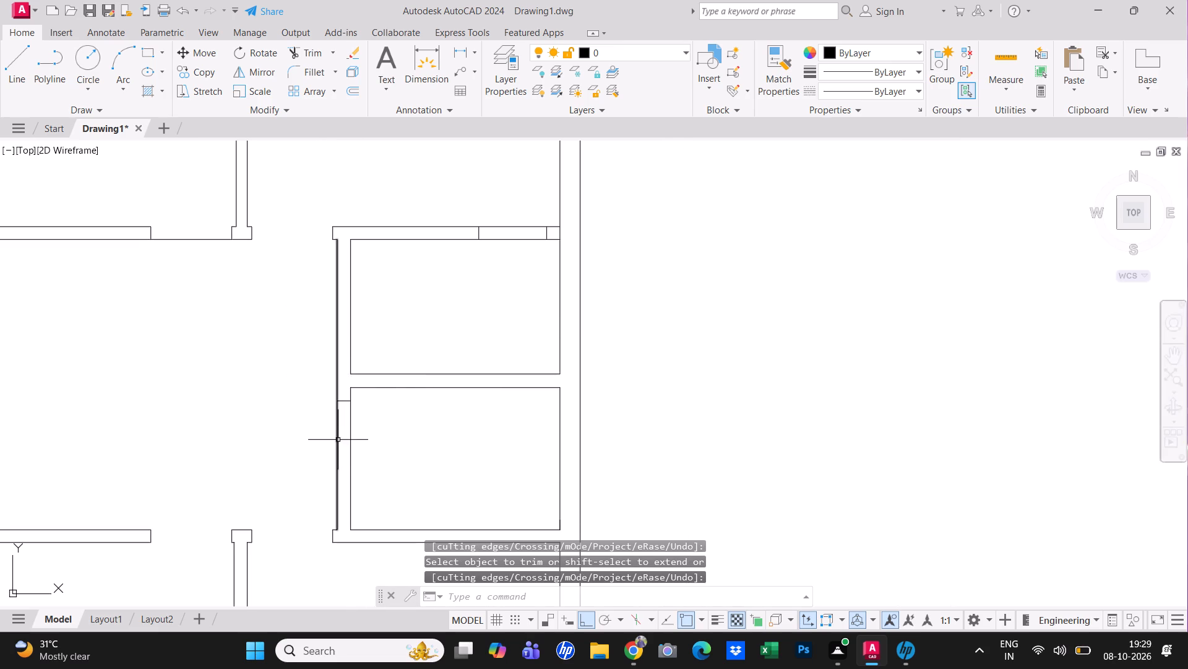
Offset the jamb line 2'6" south along the lower small room's west wall to mark the second jamb.
scroll(348, 436, up, 2)
middle_drag(374, 427, 437, 408)
scroll(374, 427, up, 1)
text(o t)
key(space)
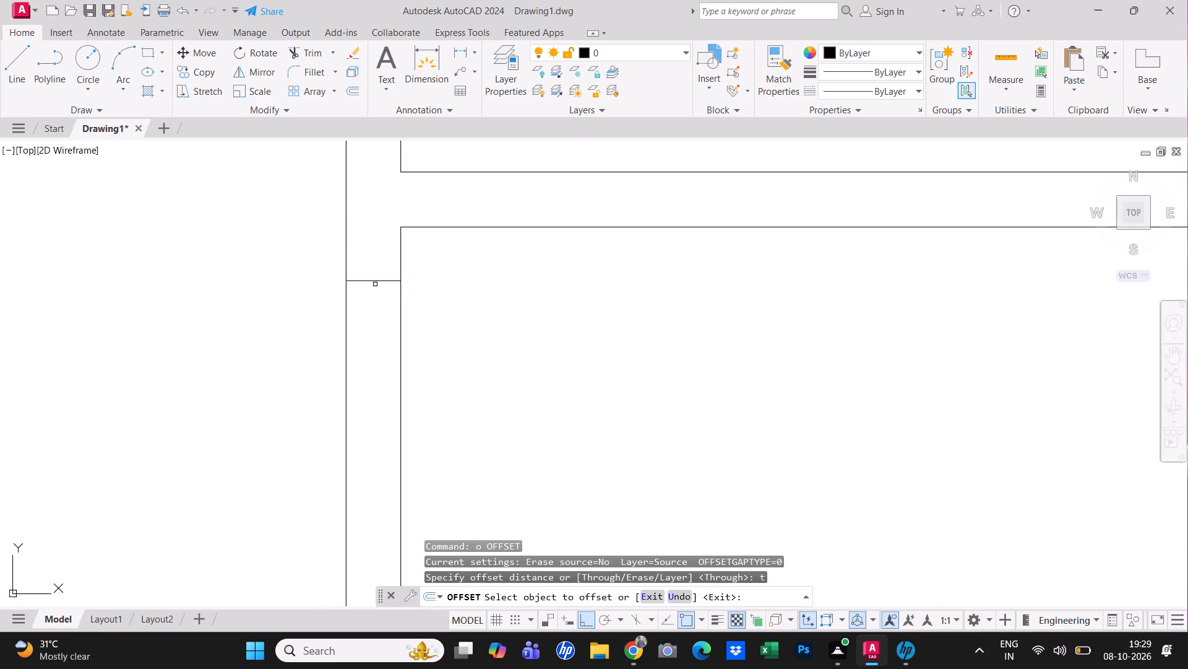
click(385, 280)
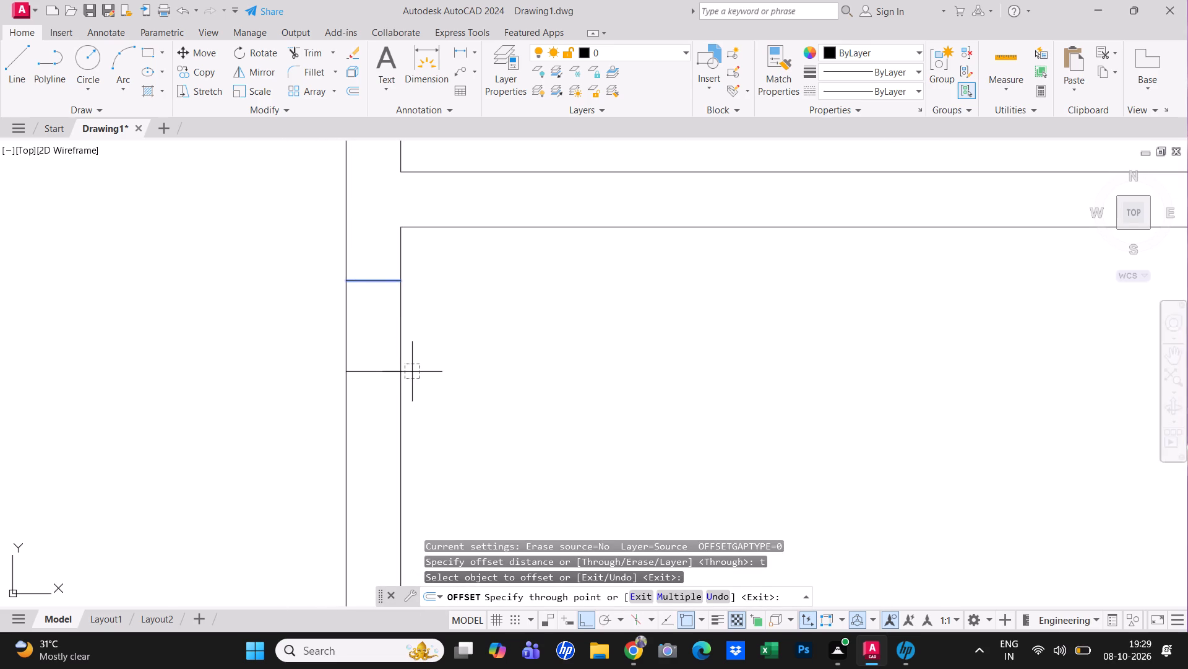
text(2'6")
key(Return)
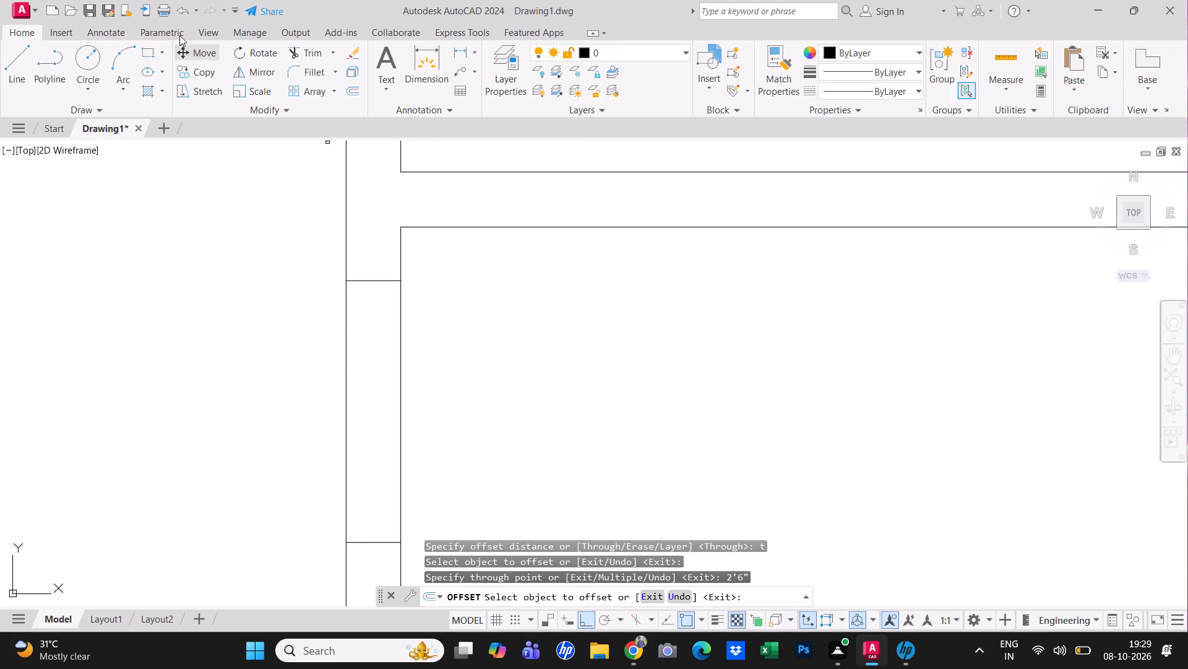
Trim both west wall lines between the two jamb lines to open the lower small room's doorway.
click(299, 55)
drag(442, 399, 436, 399)
click(204, 388)
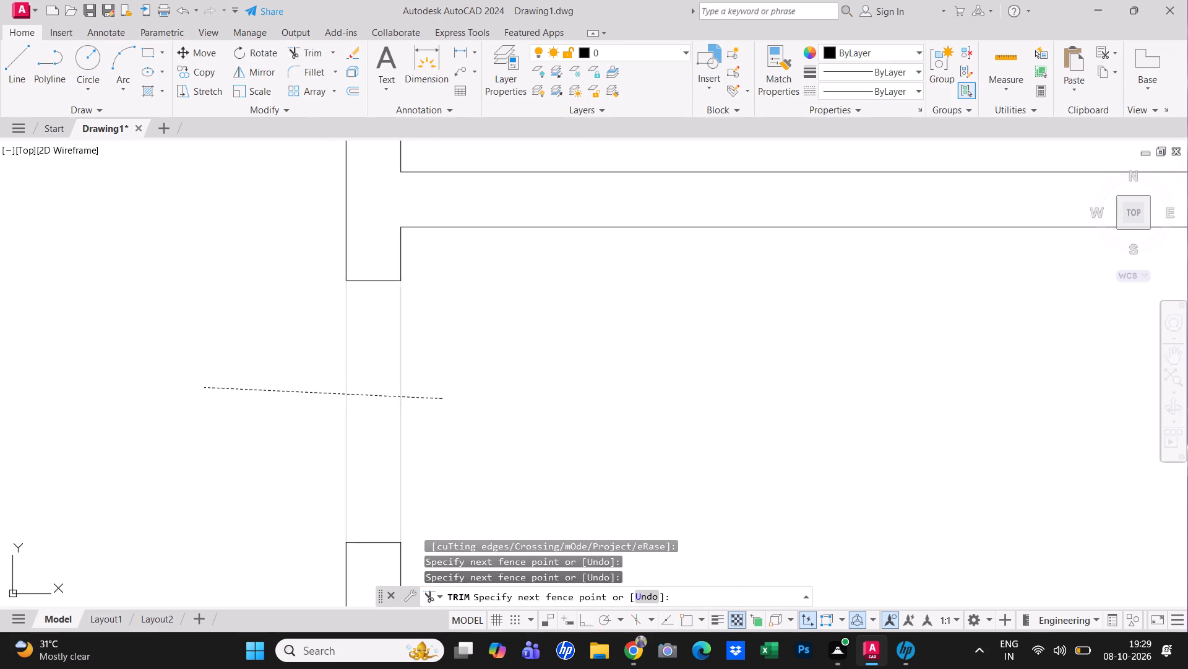
Trim the upper small room's north wall lines between the jambs to open its doorway, and trim the closing line at the wall's east end.
scroll(258, 427, down, 1)
scroll(265, 434, up, 1)
scroll(266, 434, down, 1)
scroll(515, 328, down, 3)
scroll(562, 265, up, 1)
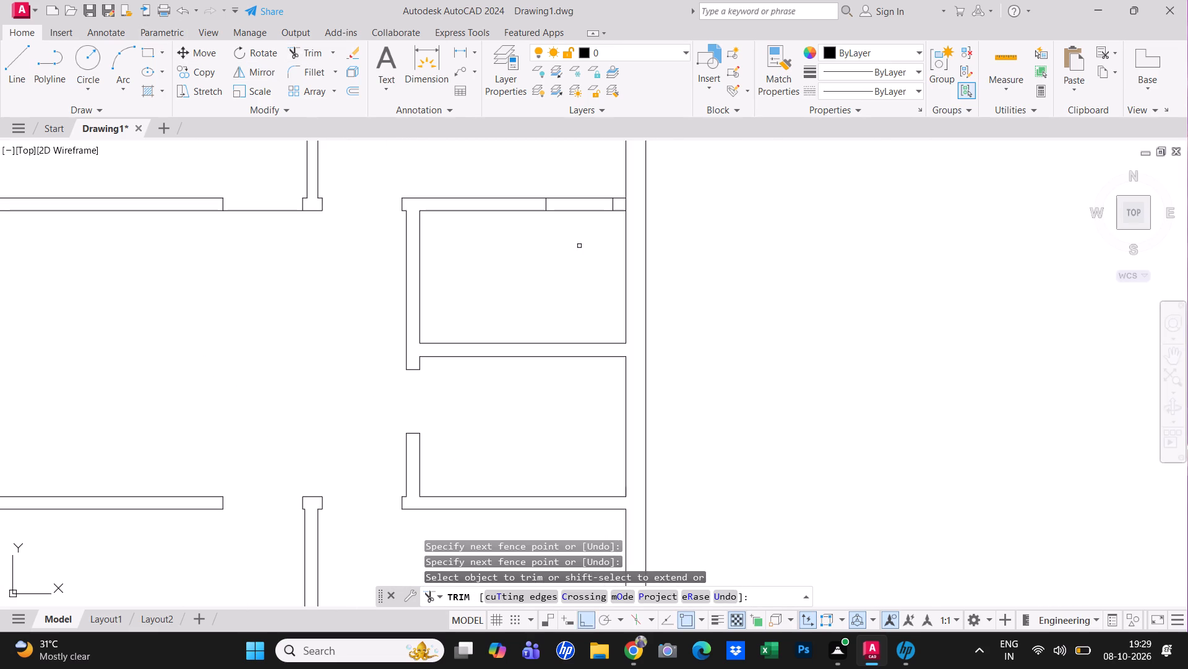
click(580, 245)
click(574, 184)
click(625, 205)
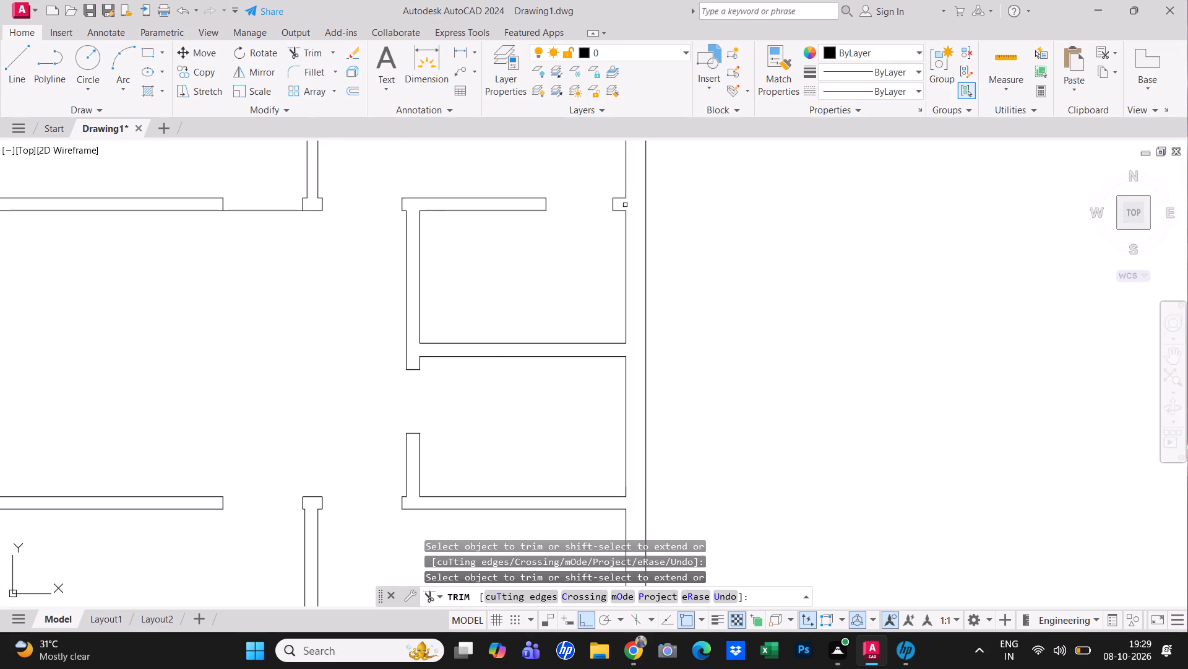
Draw a short line west across the partition beside the staircase, starting where its east face meets the stair wall's north face.
middle_drag(493, 388, 482, 332)
scroll(452, 380, down, 1)
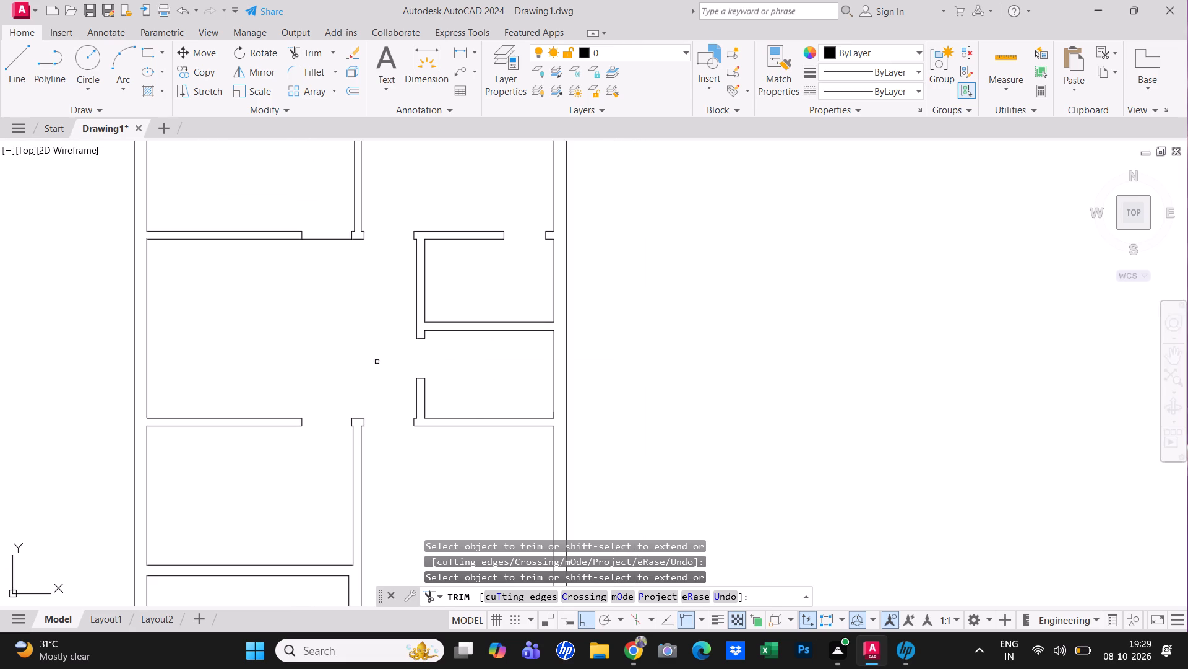
right_click(368, 364)
click(410, 369)
scroll(369, 387, down, 1)
middle_drag(375, 401, 361, 378)
scroll(496, 429, up, 2)
scroll(499, 423, down, 2)
middle_drag(435, 425, 442, 452)
middle_drag(371, 377, 369, 318)
scroll(361, 420, up, 1)
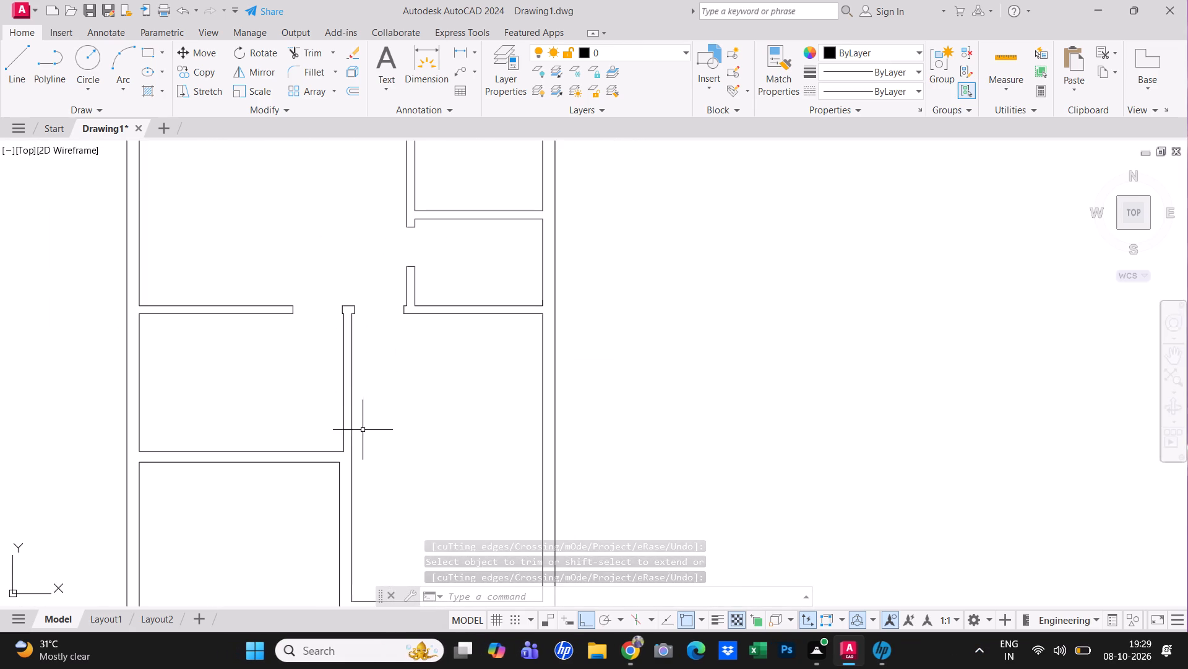
scroll(363, 444, down, 1)
middle_drag(373, 511, 353, 437)
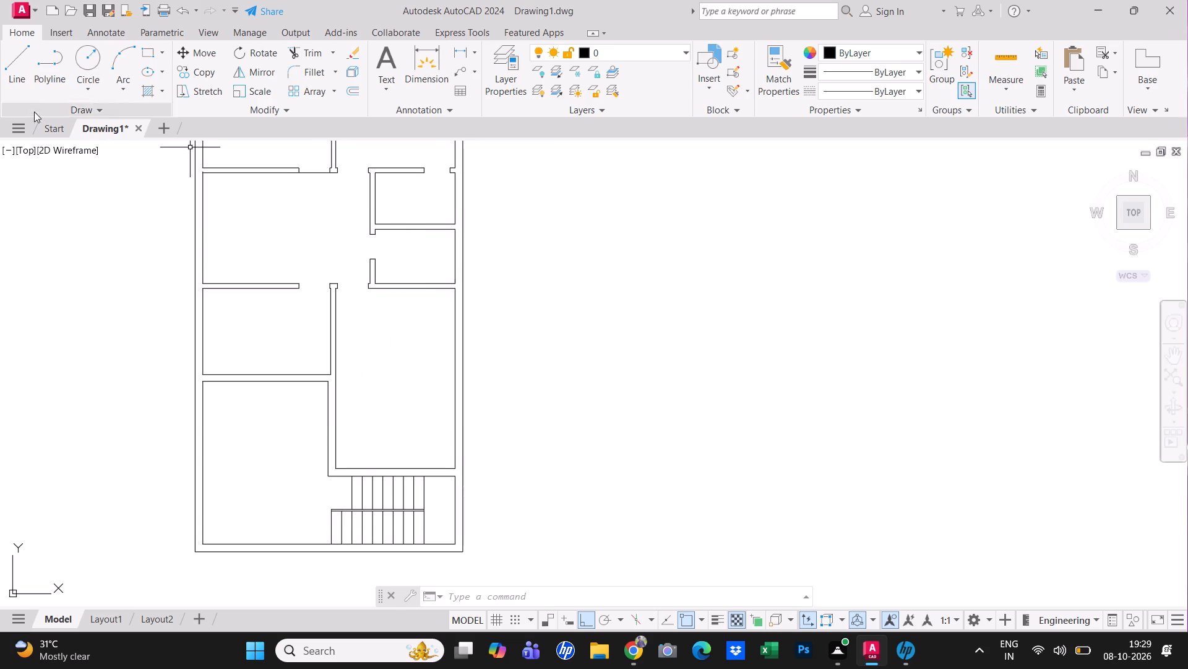
click(1, 71)
click(18, 68)
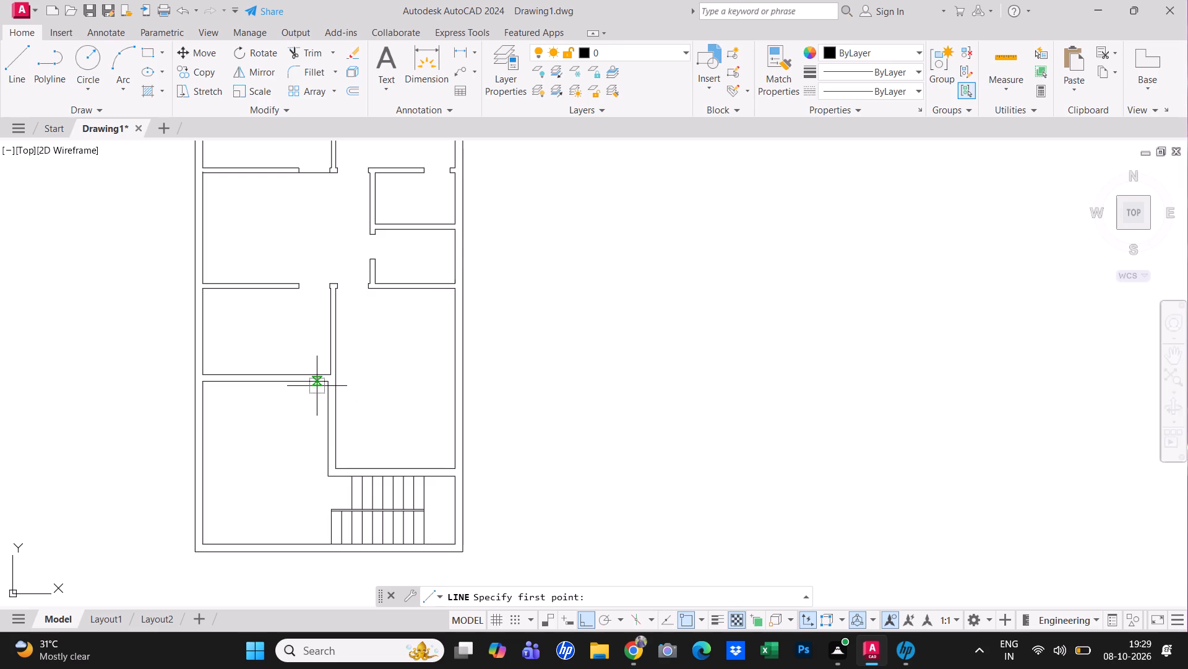
scroll(346, 451, up, 1)
click(329, 478)
click(274, 479)
right_drag(274, 479, 264, 492)
click(338, 326)
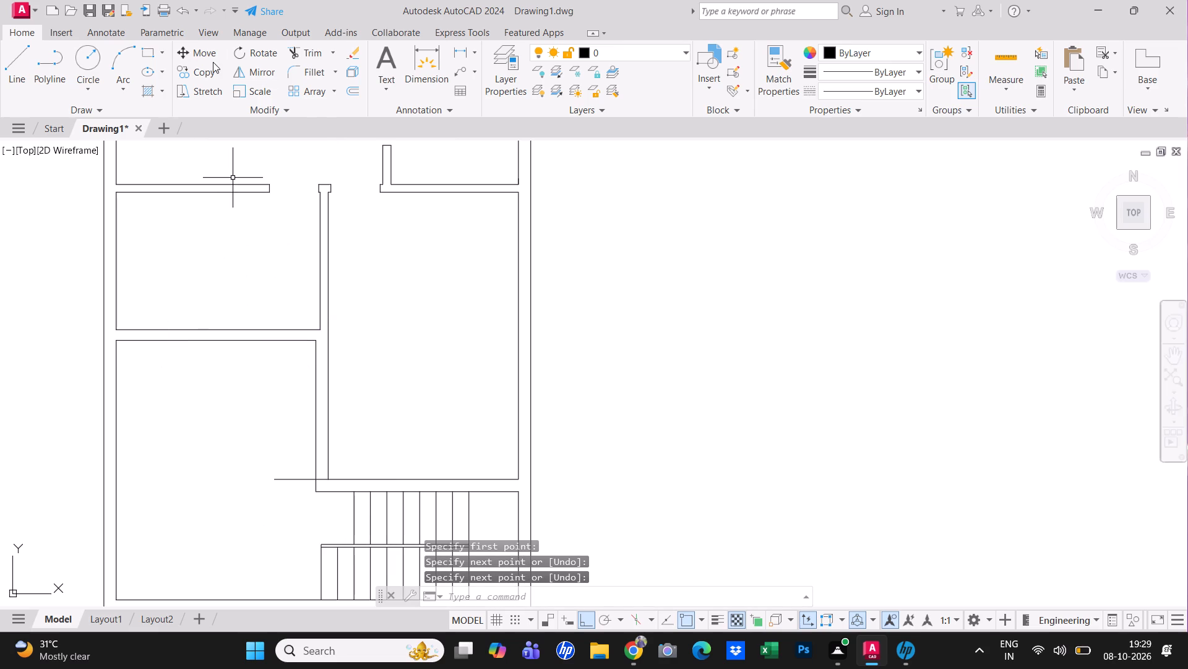
Trim the new line's overhang beyond the partition's west face.
click(294, 52)
click(287, 482)
click(286, 458)
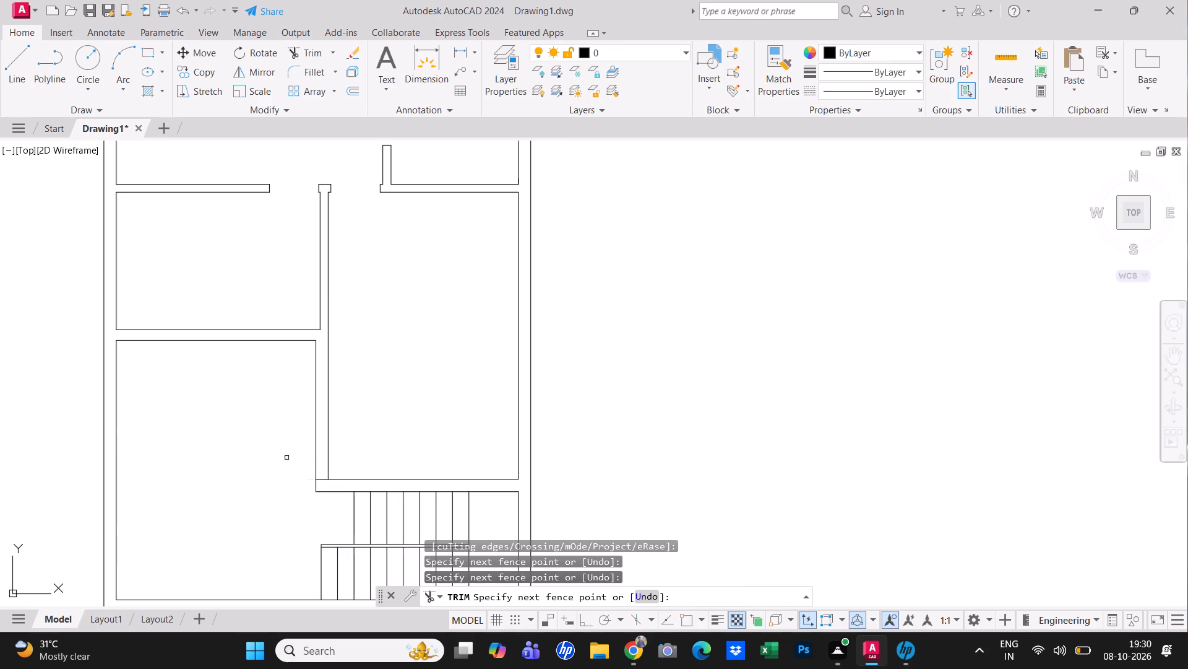
right_click(286, 458)
click(338, 251)
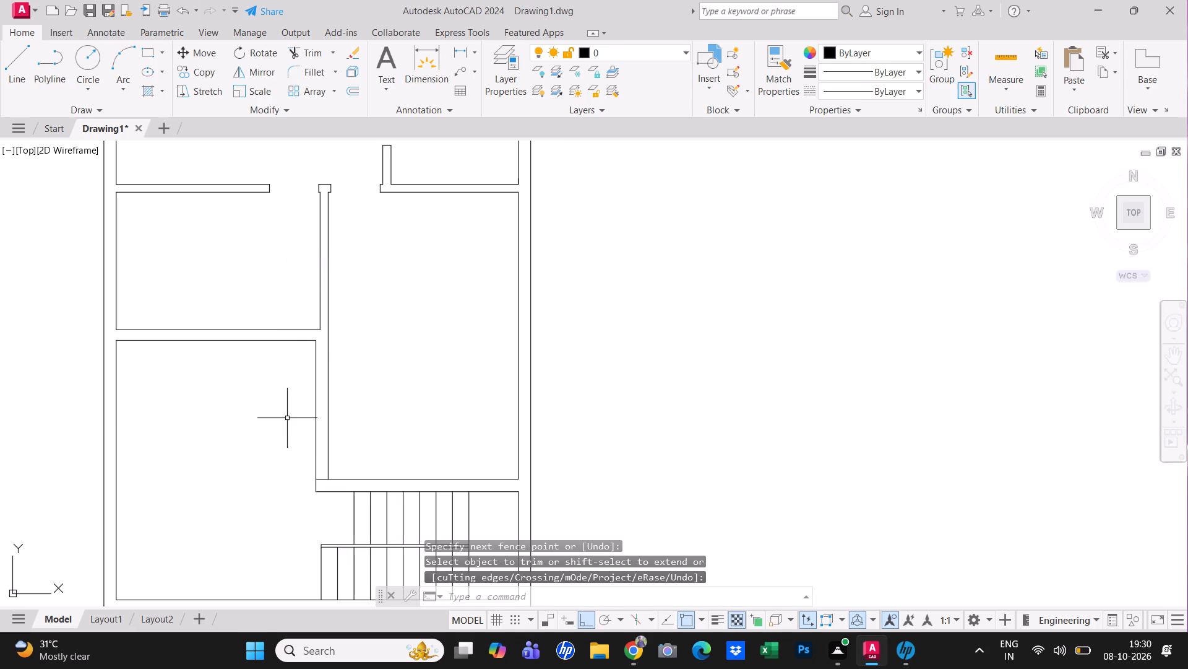
Offset the short line 5" north with the Through option to mark the doorway's first jamb.
text(o)
key(space)
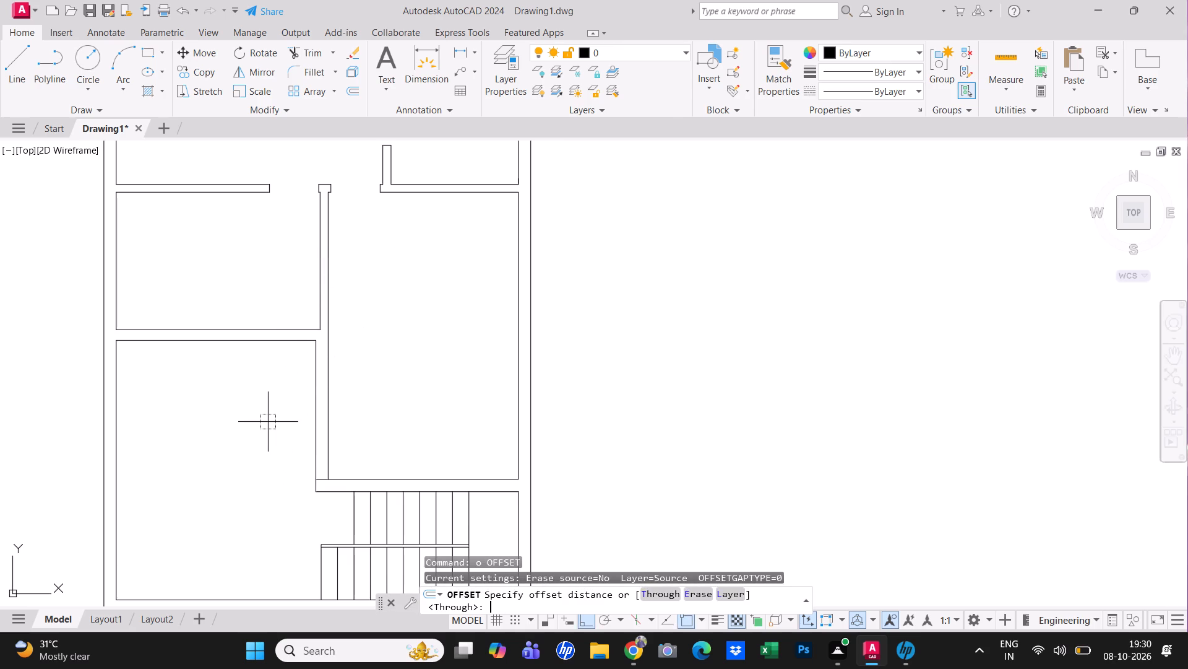
text(t)
key(space)
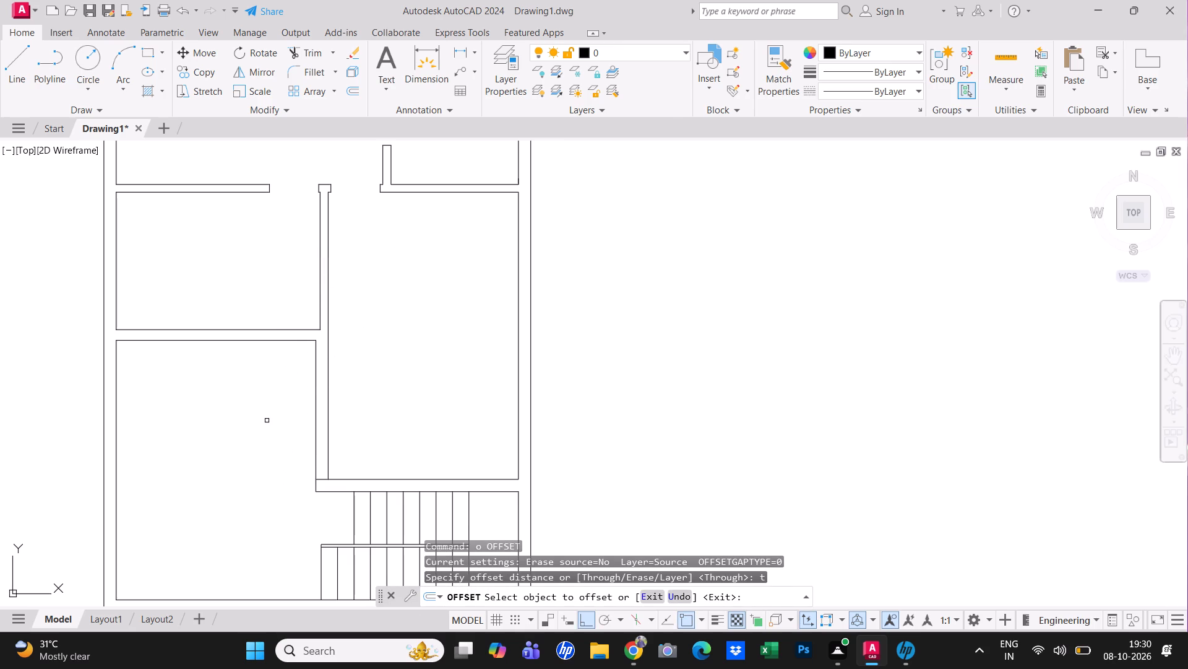
click(322, 478)
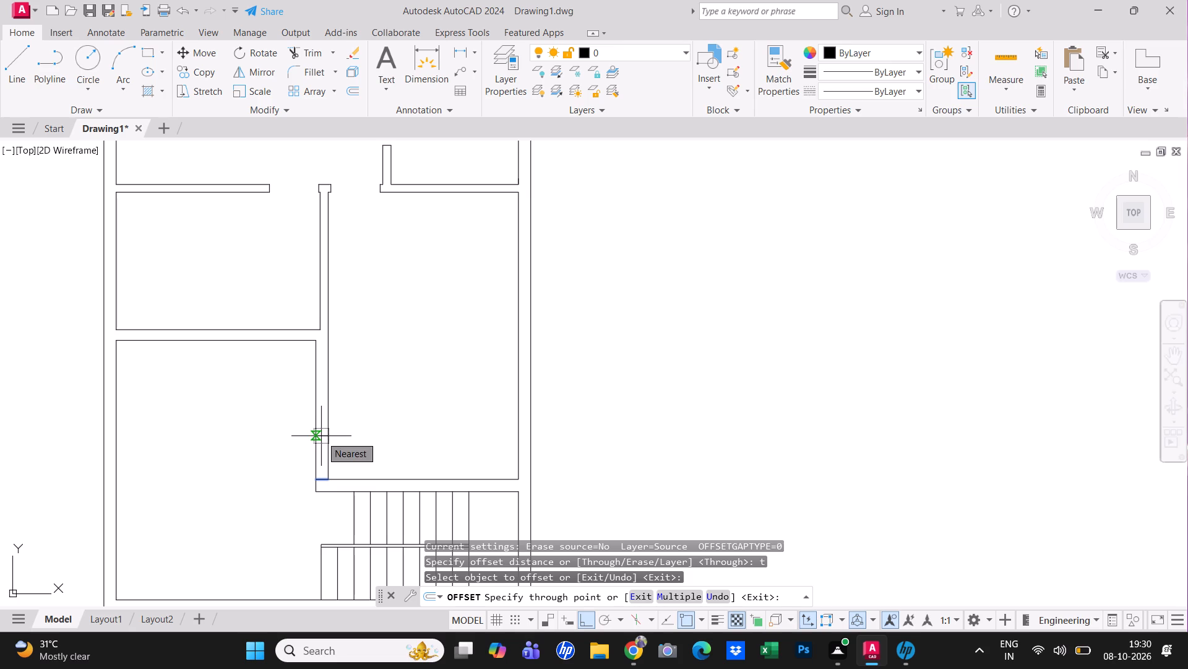
text(5")
key(Return)
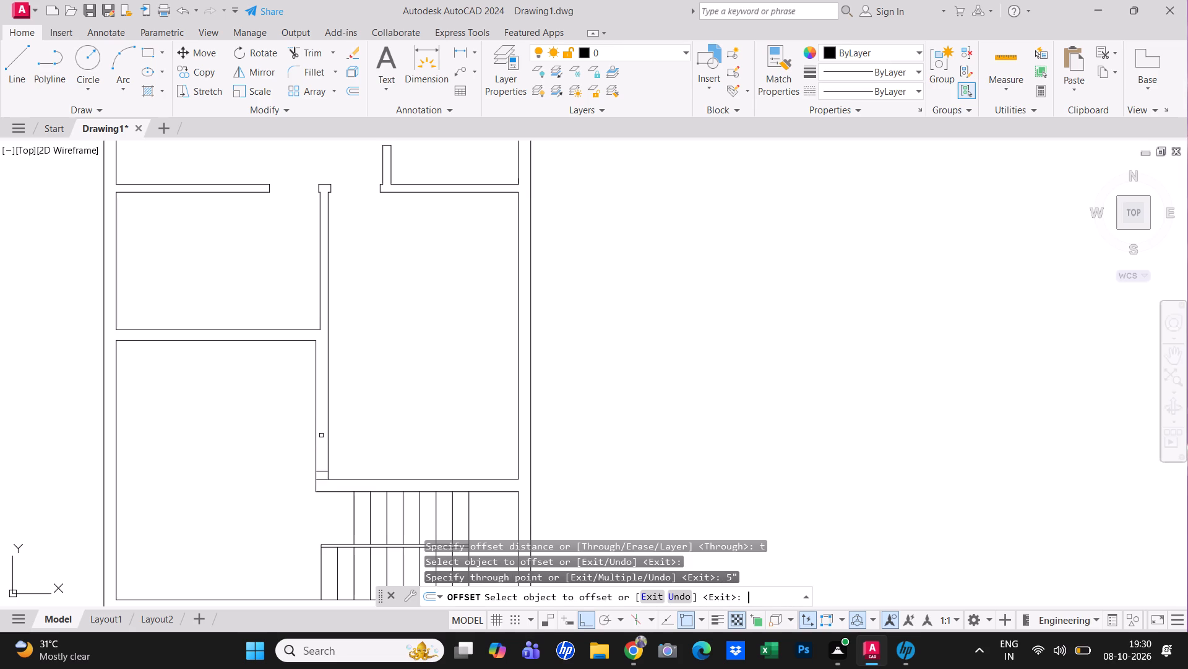
Offset the first jamb line 3' north along the partition to mark the doorway's second jamb.
click(322, 469)
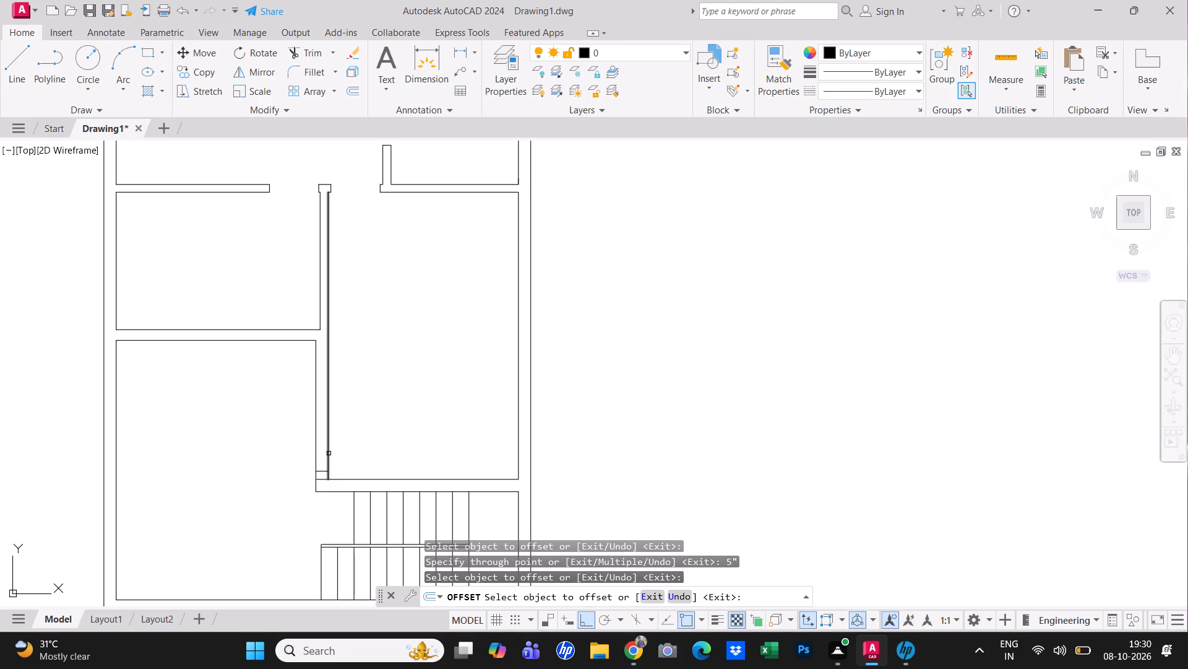
click(321, 470)
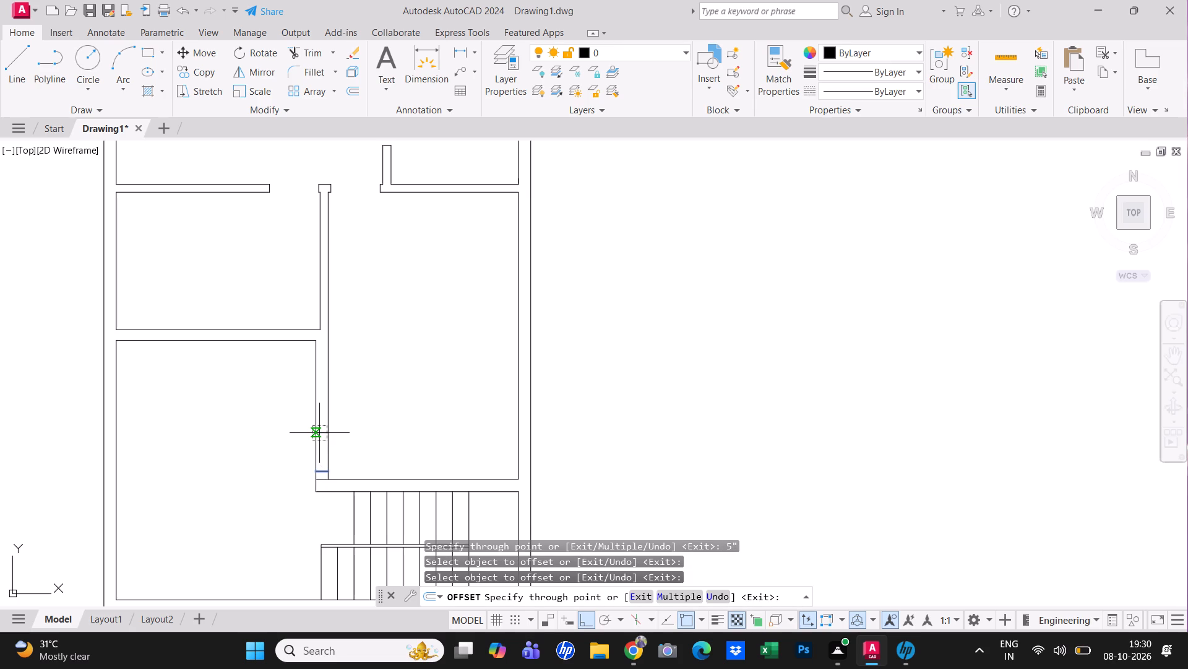
text(3')
key(Return)
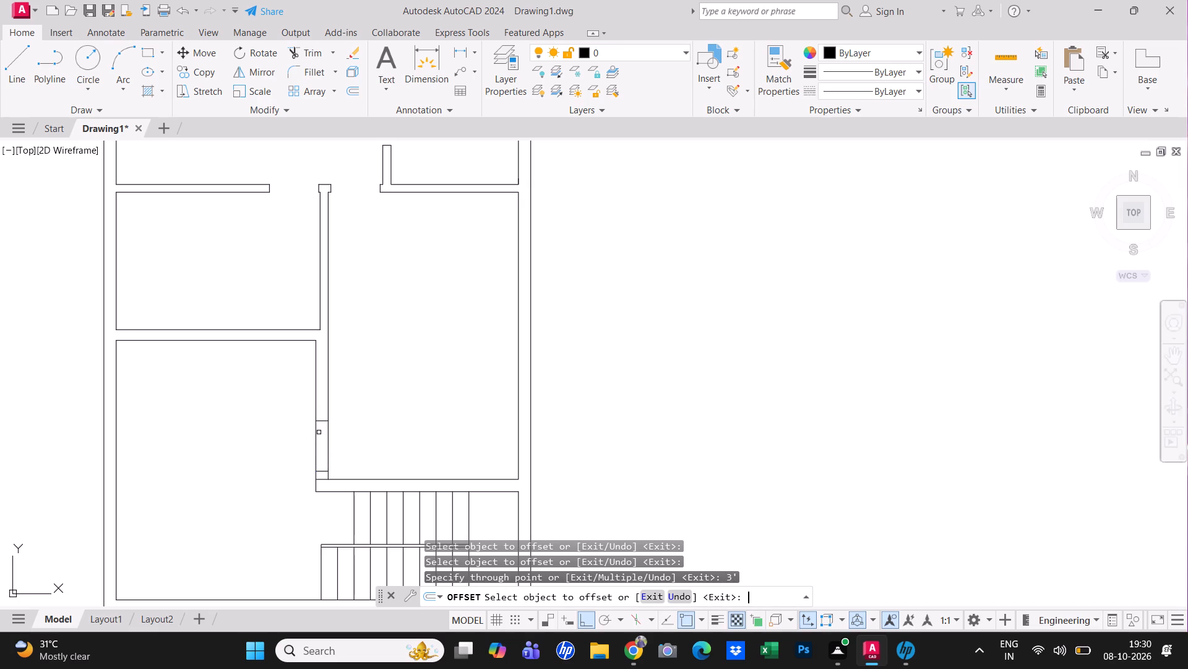
Trim both partition faces between the jamb lines to open the doorway, and trim the reference line at the wall corner.
click(321, 47)
drag(340, 448, 334, 448)
click(199, 442)
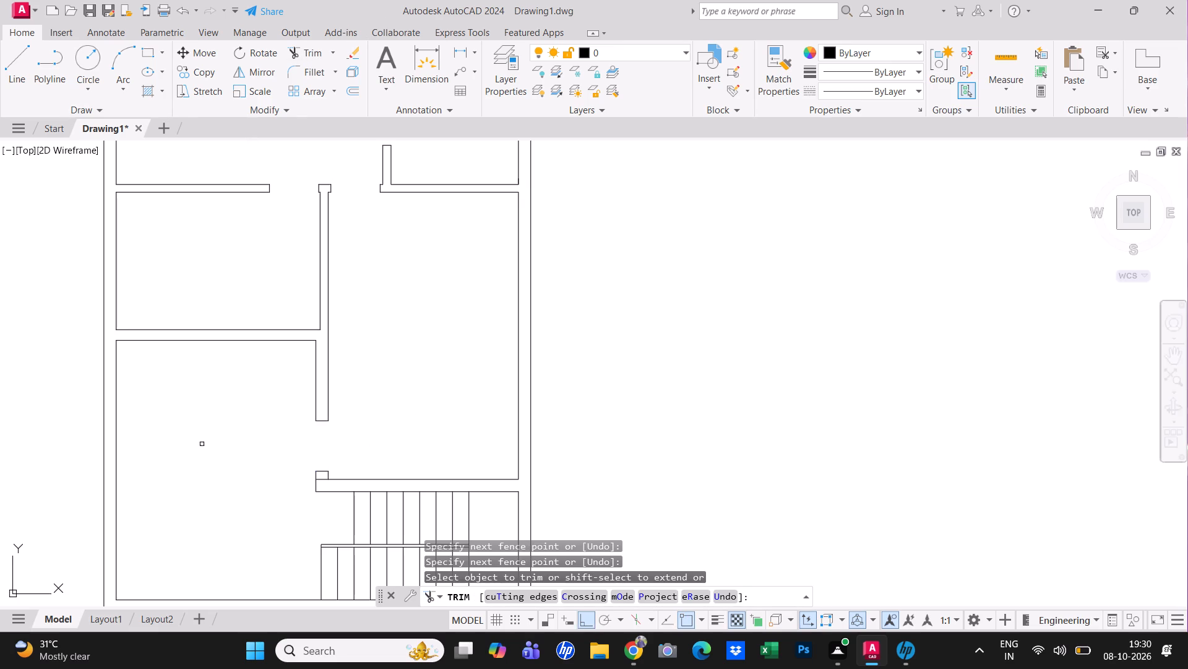
click(321, 480)
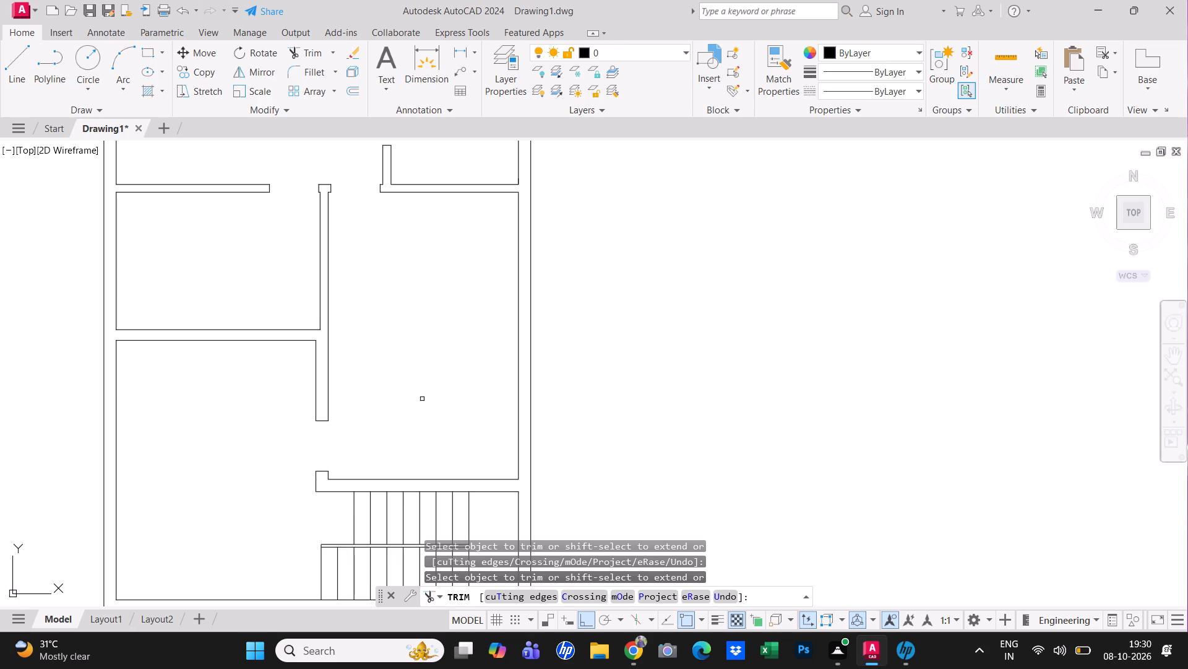
right_click(419, 400)
click(436, 409)
Erase the leftover wall line across the northwest room's doorway.
scroll(350, 413, down, 3)
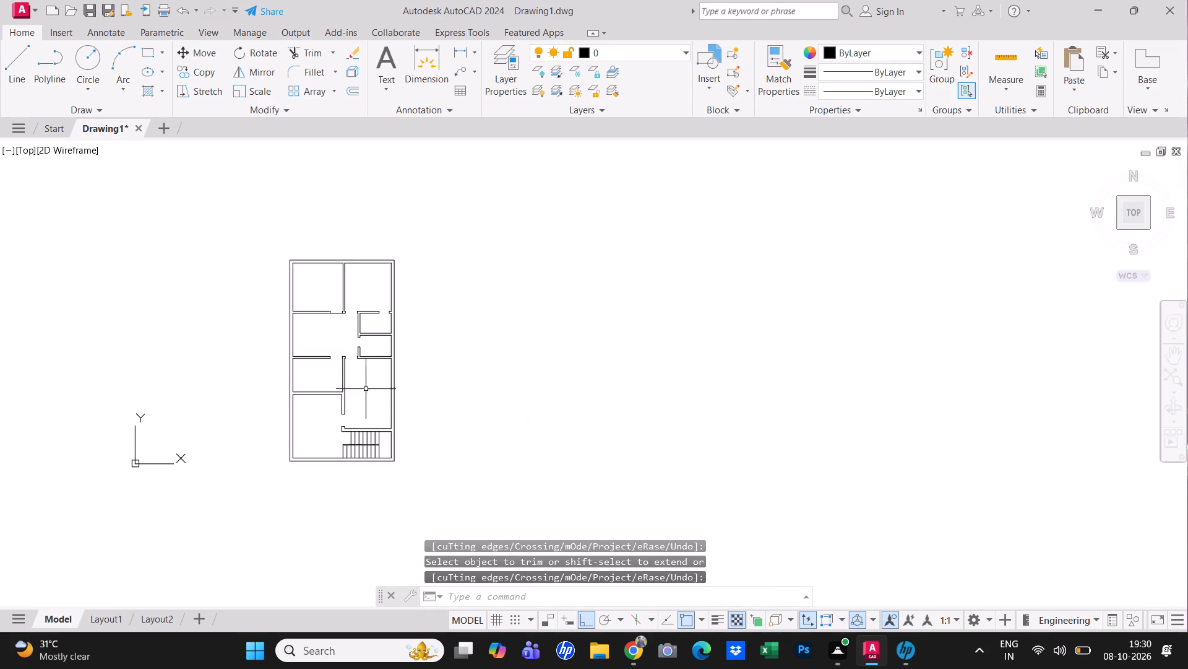
scroll(353, 307, up, 2)
click(308, 334)
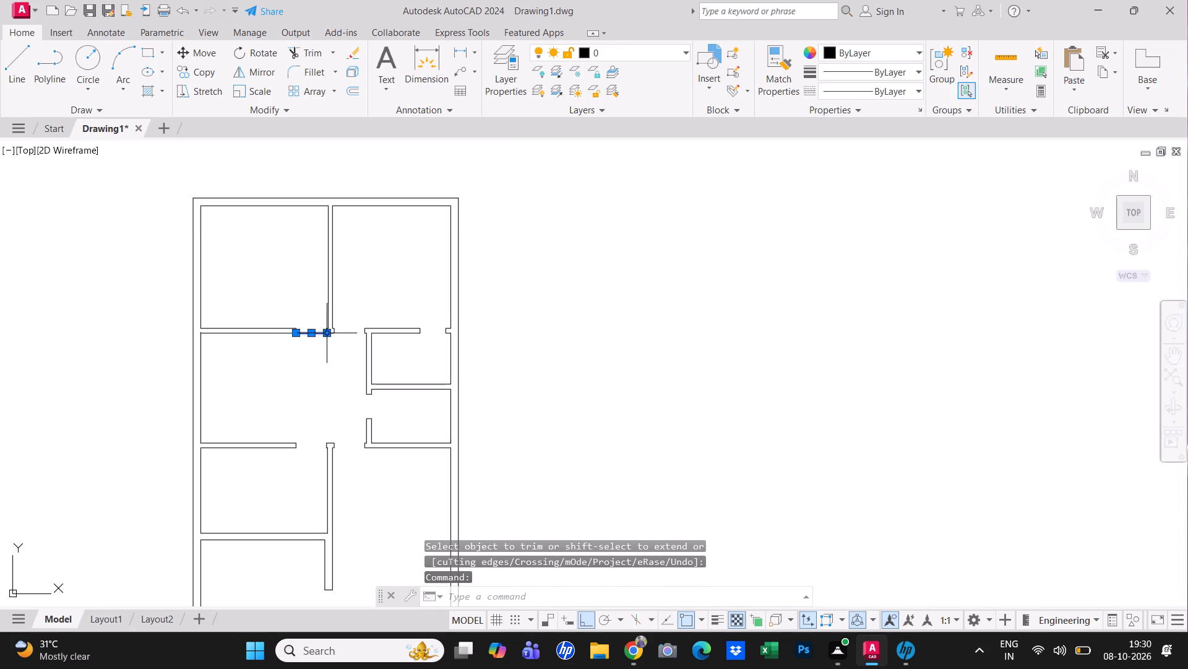
key(Delete)
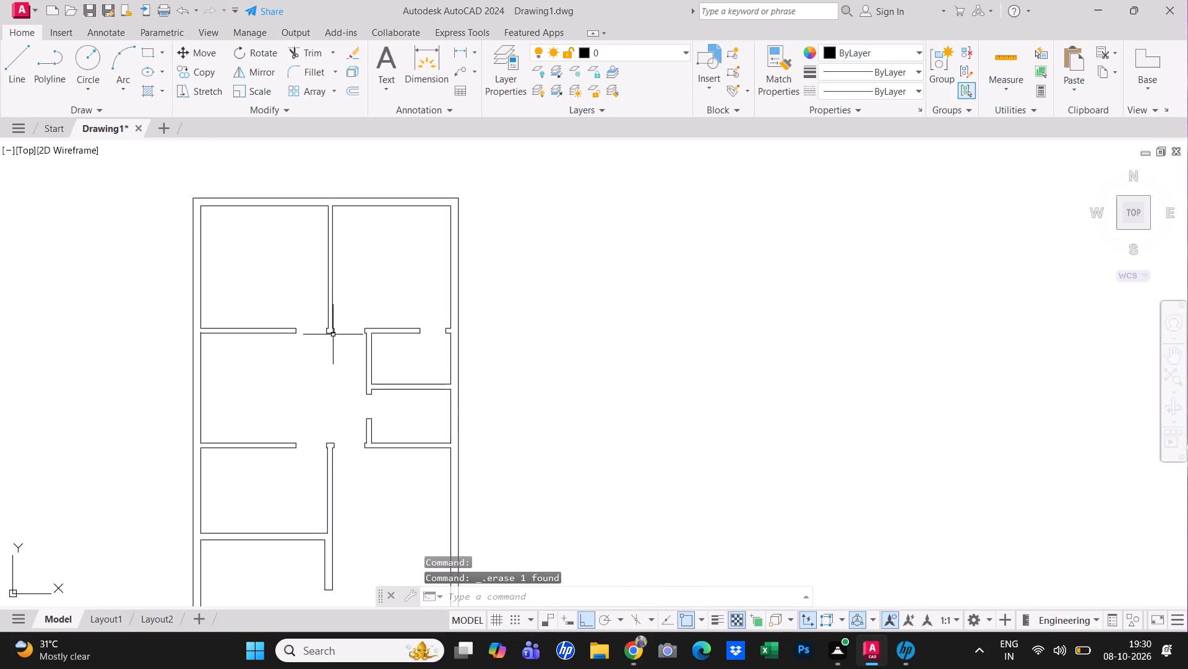
Stretch the south end of the southwest room's inner west wall line to the south wall's outer face.
scroll(331, 354, down, 2)
scroll(252, 406, up, 1)
middle_drag(308, 421, 303, 466)
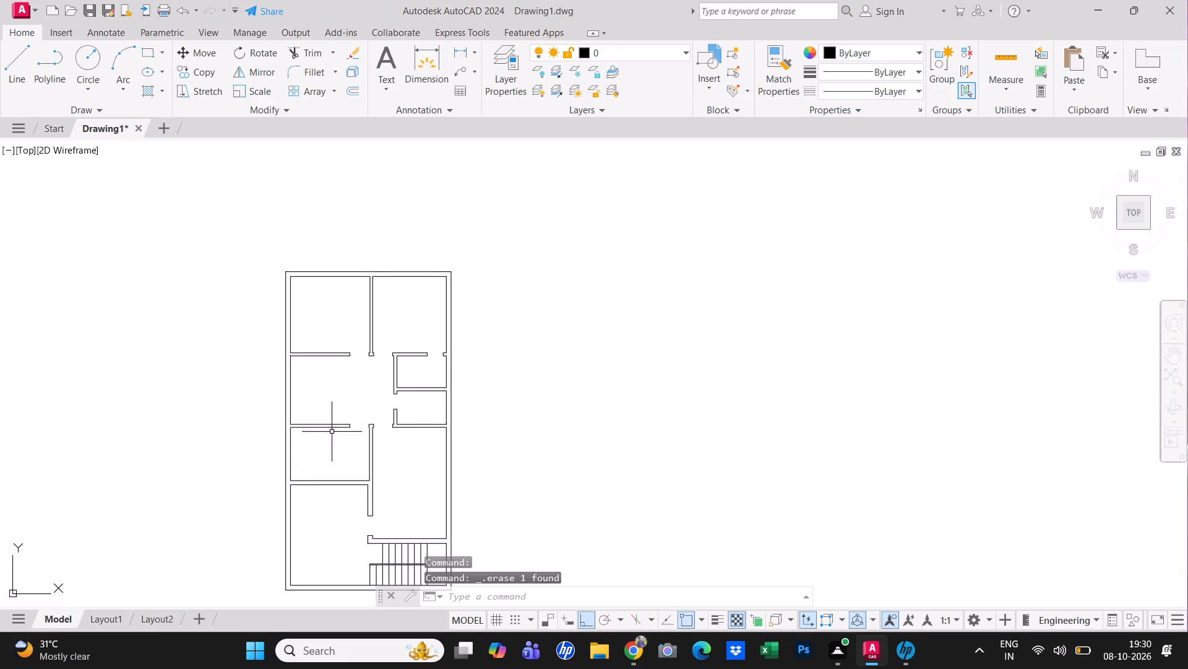
middle_drag(332, 432, 335, 389)
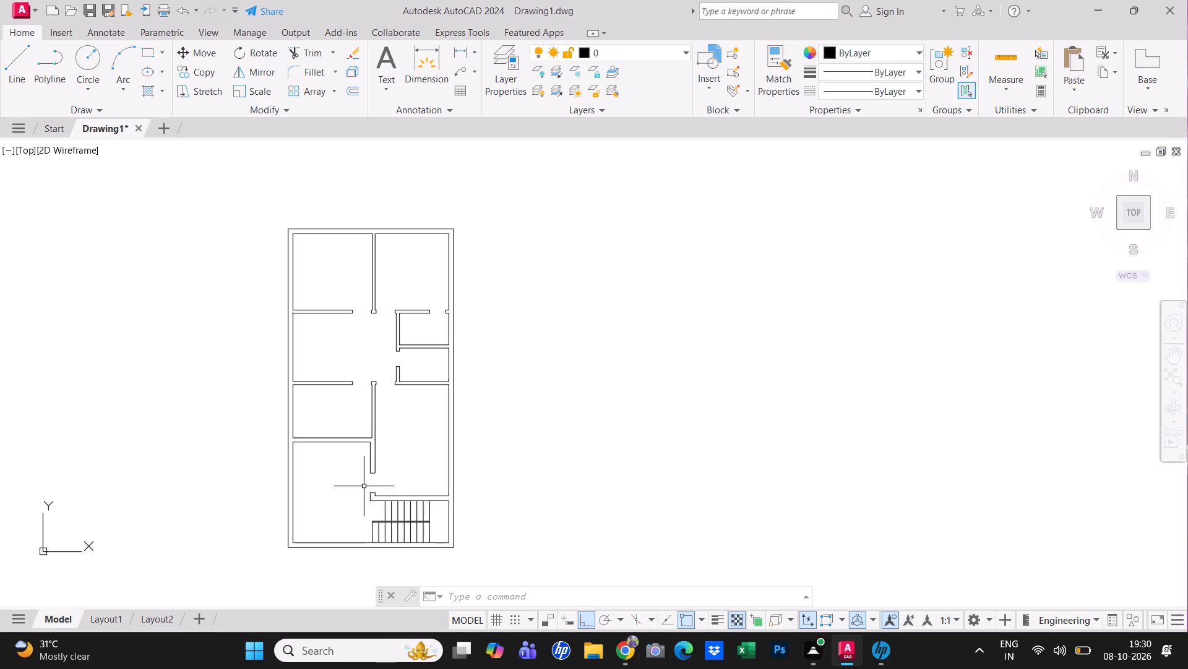
scroll(331, 528, up, 1)
middle_drag(325, 492, 326, 439)
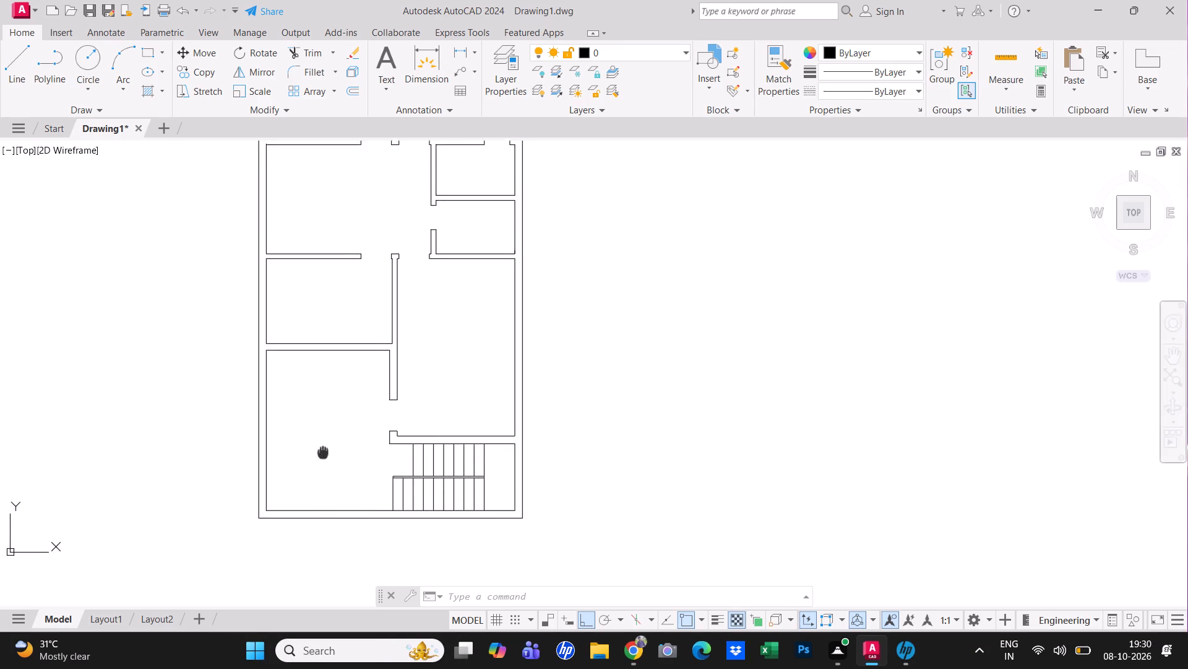
middle_drag(326, 439, 329, 433)
scroll(275, 491, up, 1)
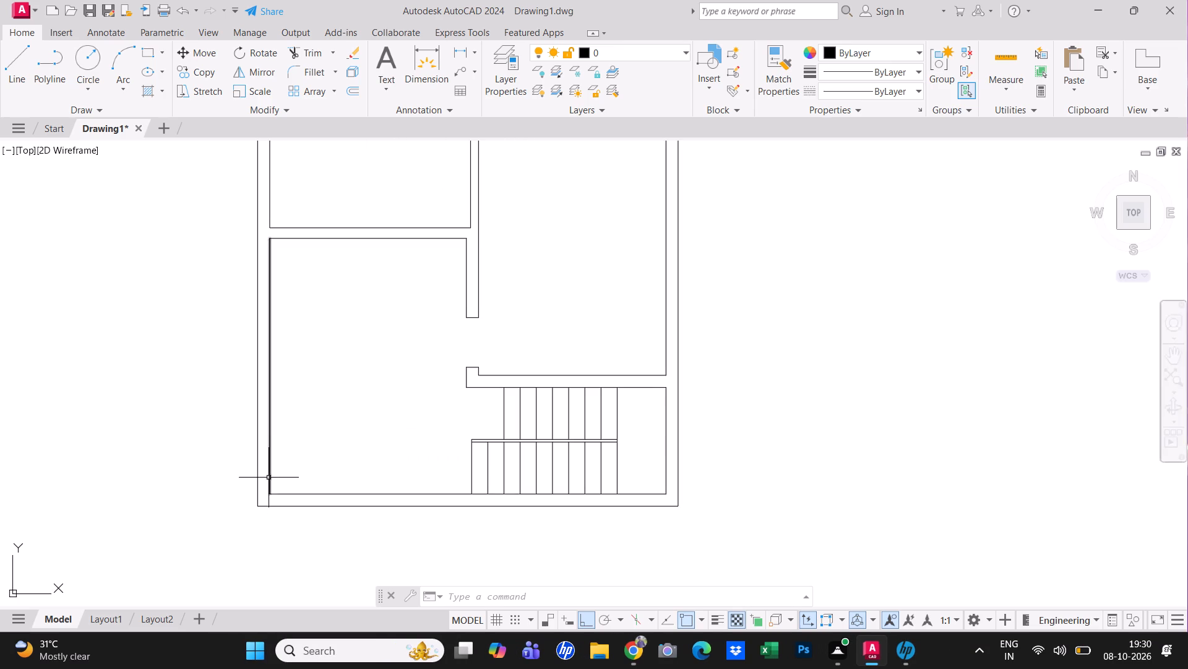
click(267, 476)
click(276, 471)
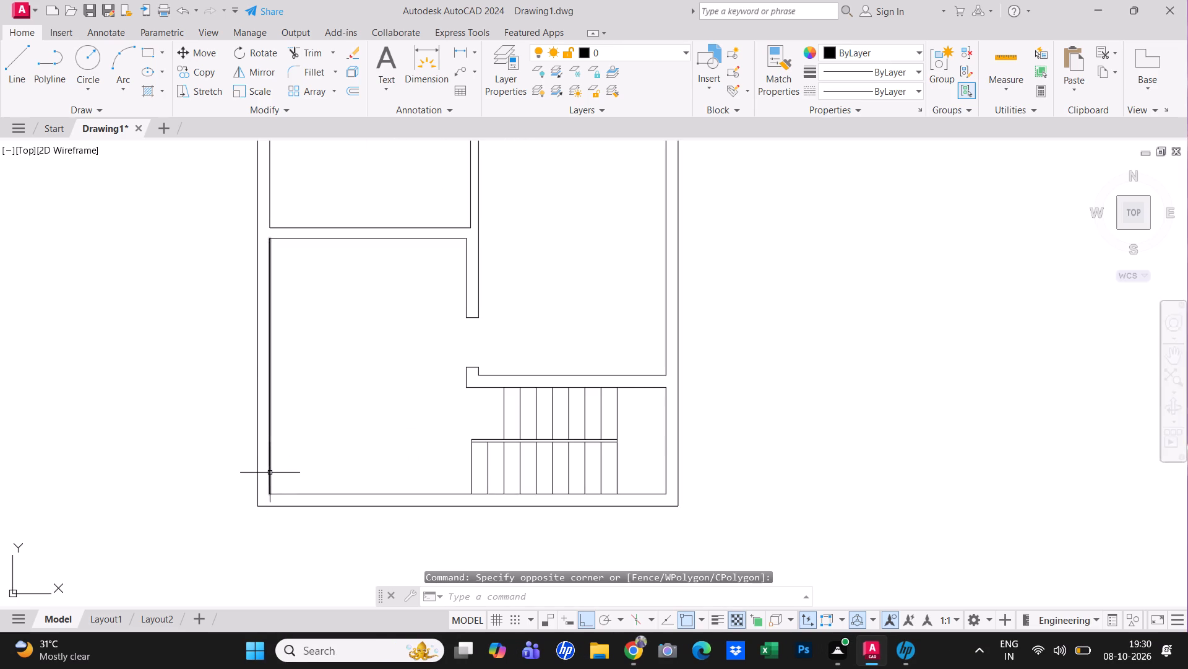
click(269, 473)
click(271, 497)
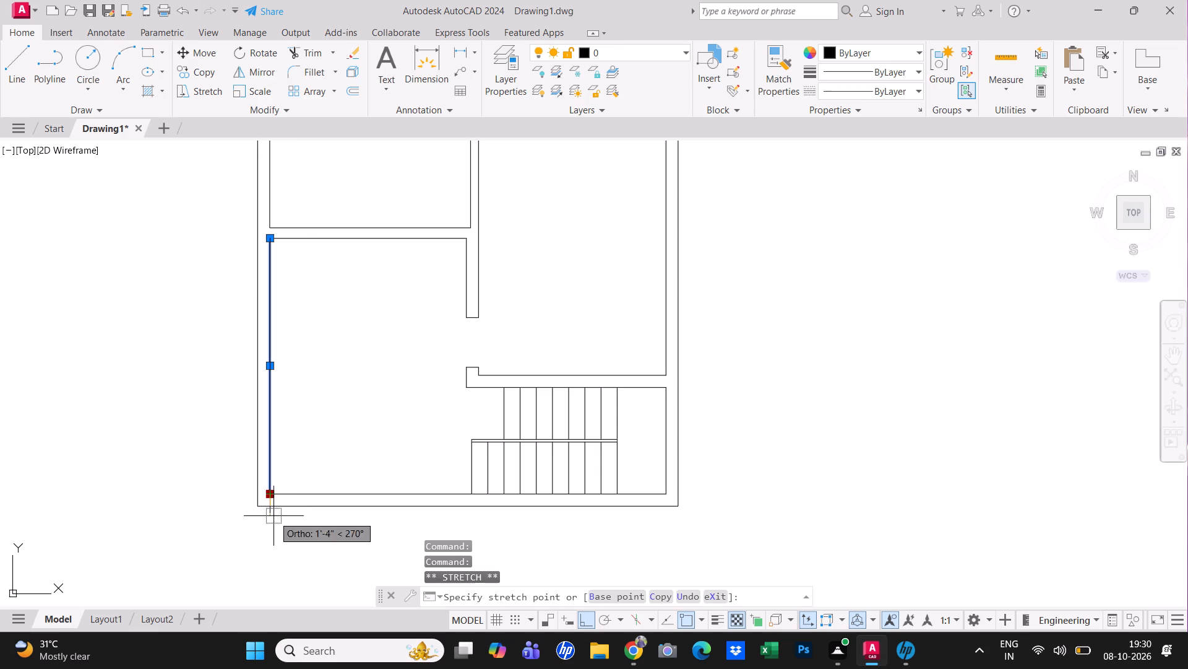
click(272, 510)
right_click(317, 516)
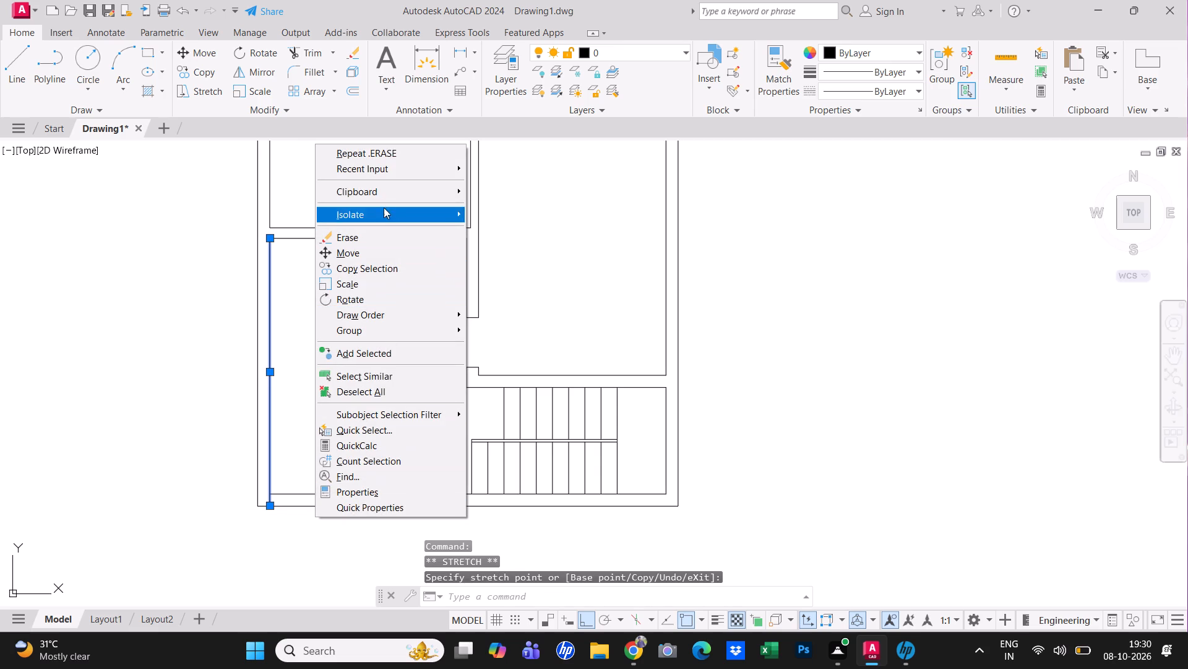
click(280, 201)
click(331, 209)
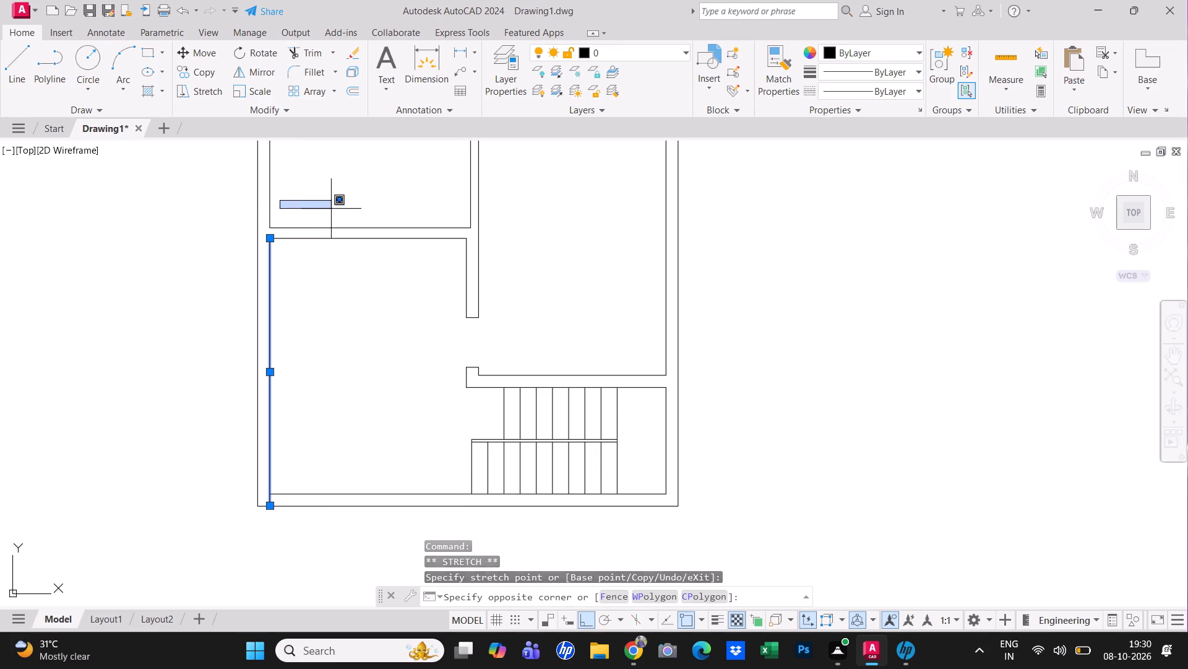
key(Escape)
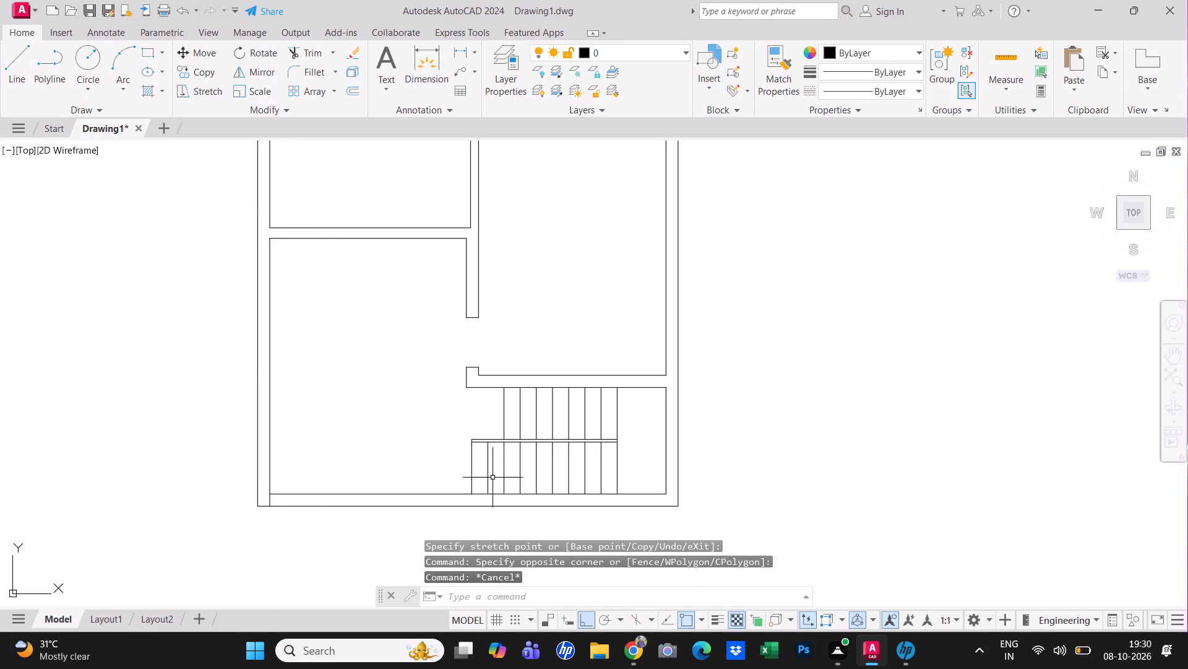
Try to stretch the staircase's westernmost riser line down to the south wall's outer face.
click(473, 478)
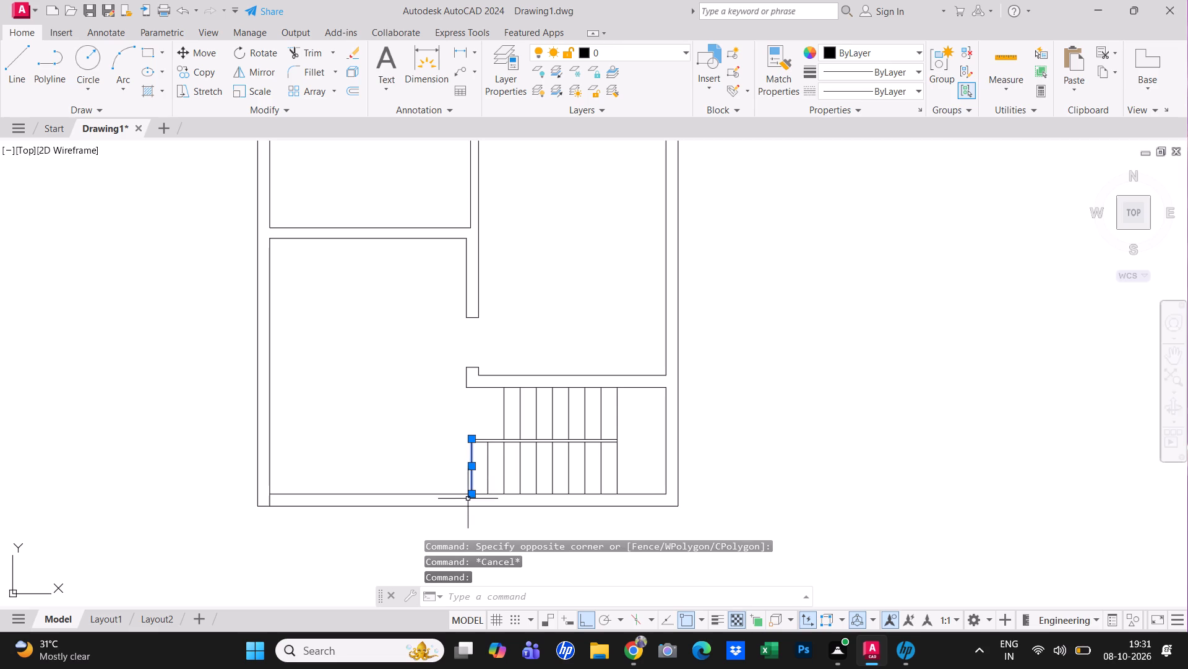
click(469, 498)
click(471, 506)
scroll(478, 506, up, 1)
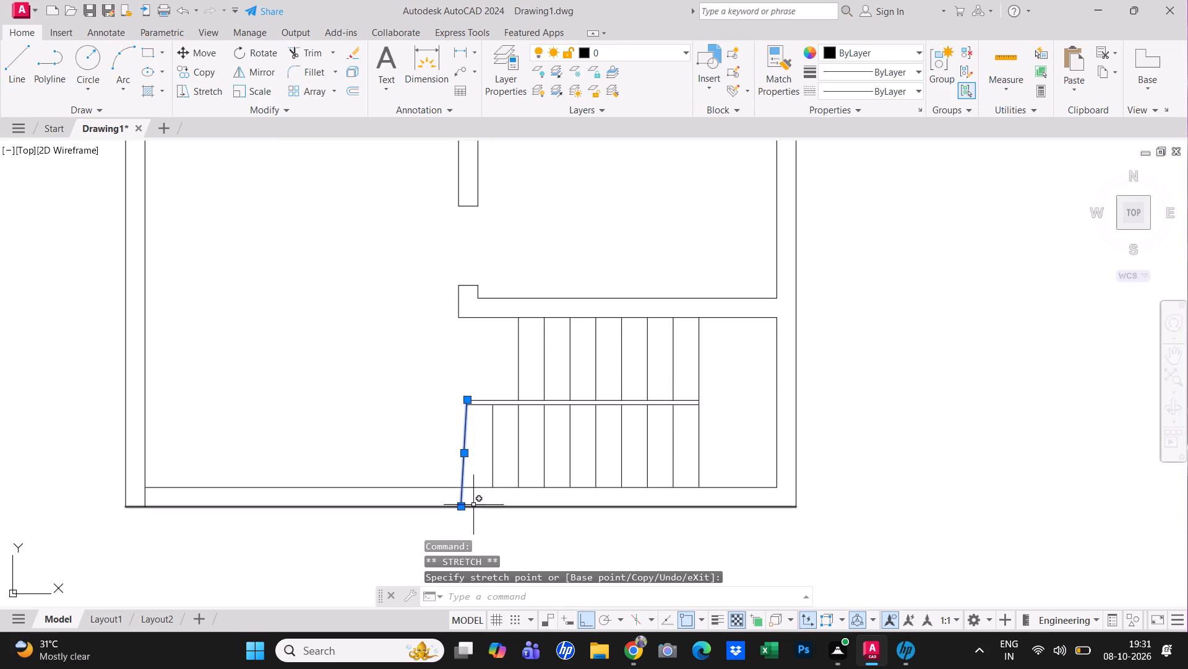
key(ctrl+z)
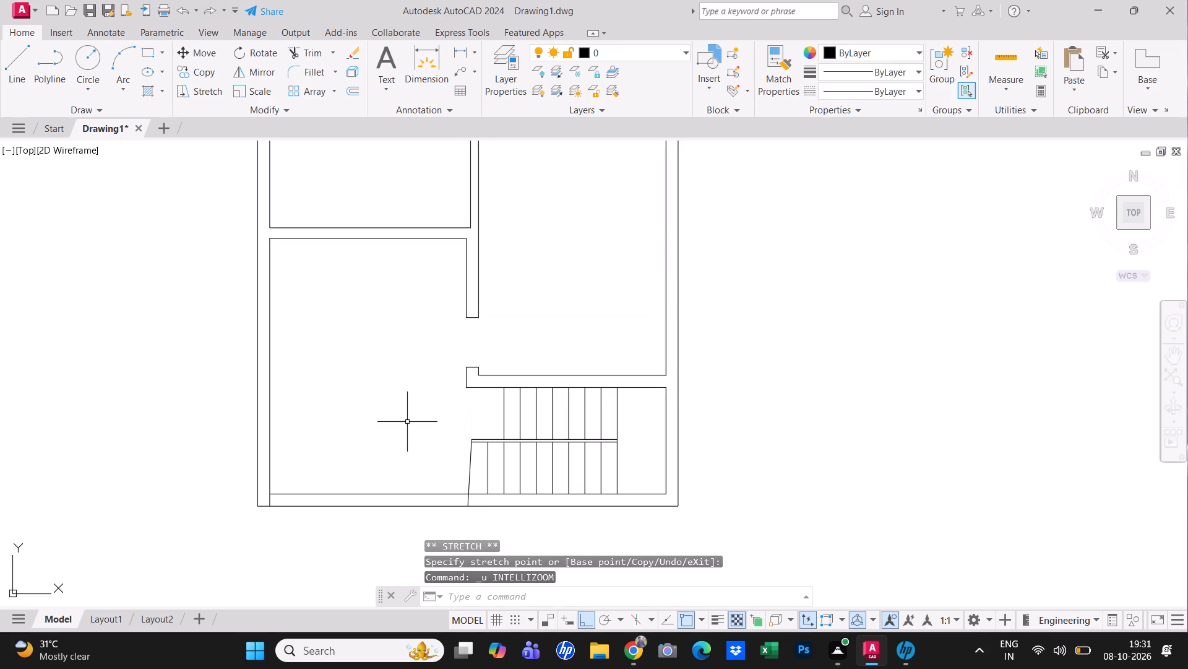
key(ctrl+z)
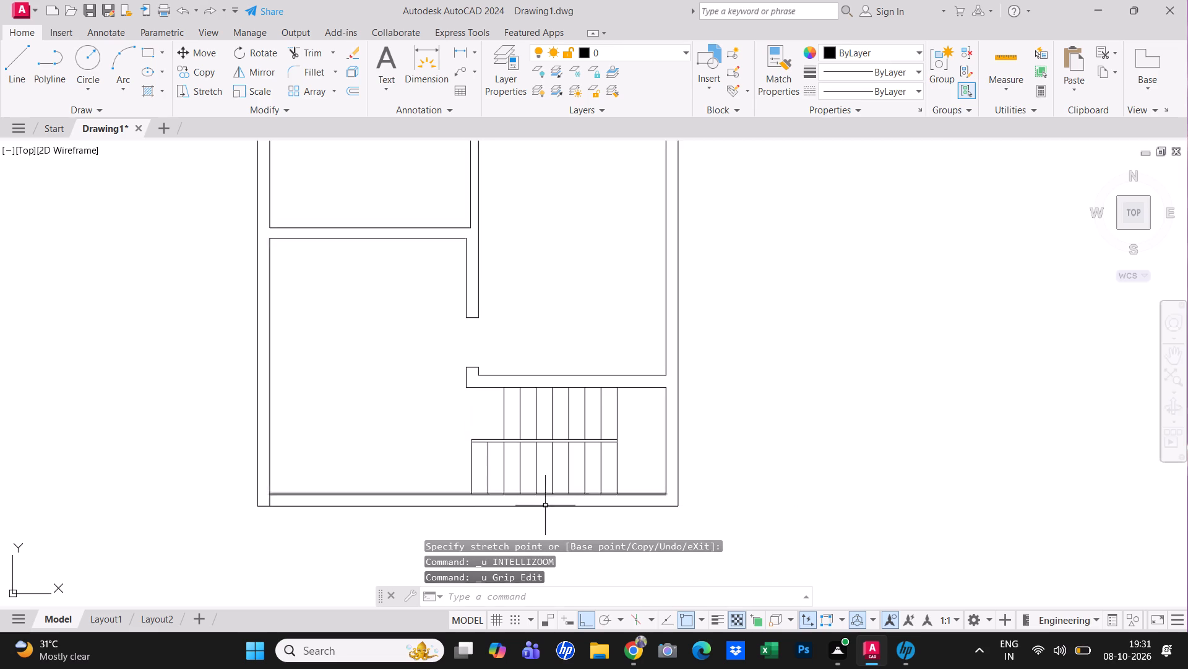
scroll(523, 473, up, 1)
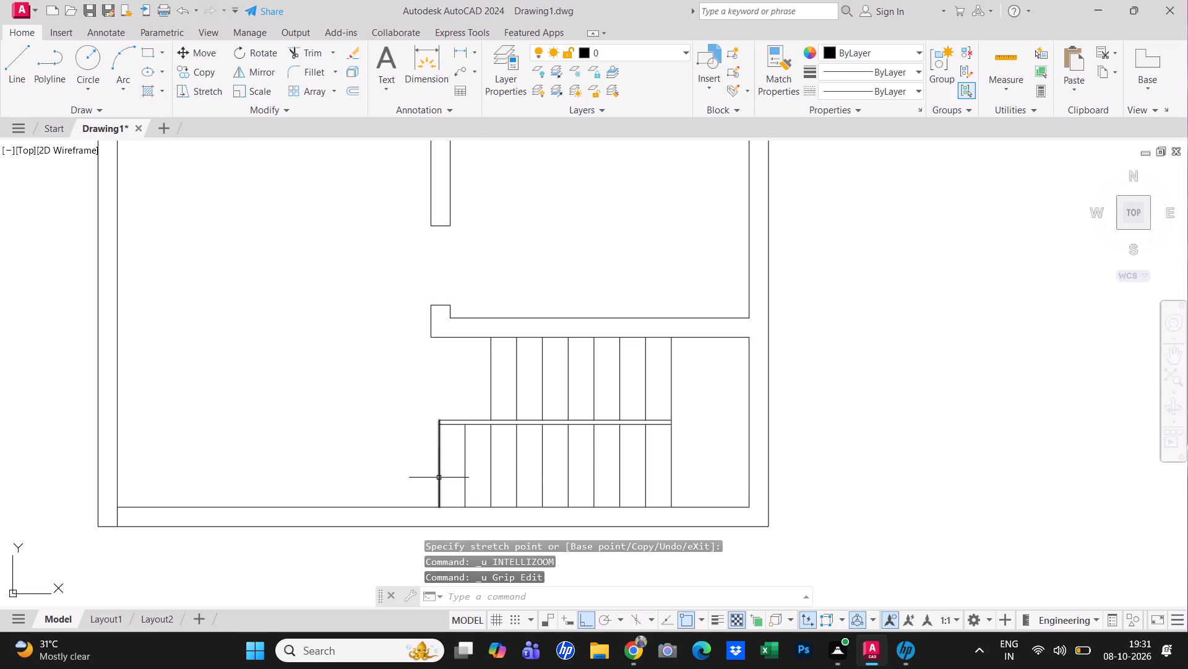
Stretch the south end of the staircase's westernmost riser line to the south wall's outer face.
click(439, 478)
click(439, 505)
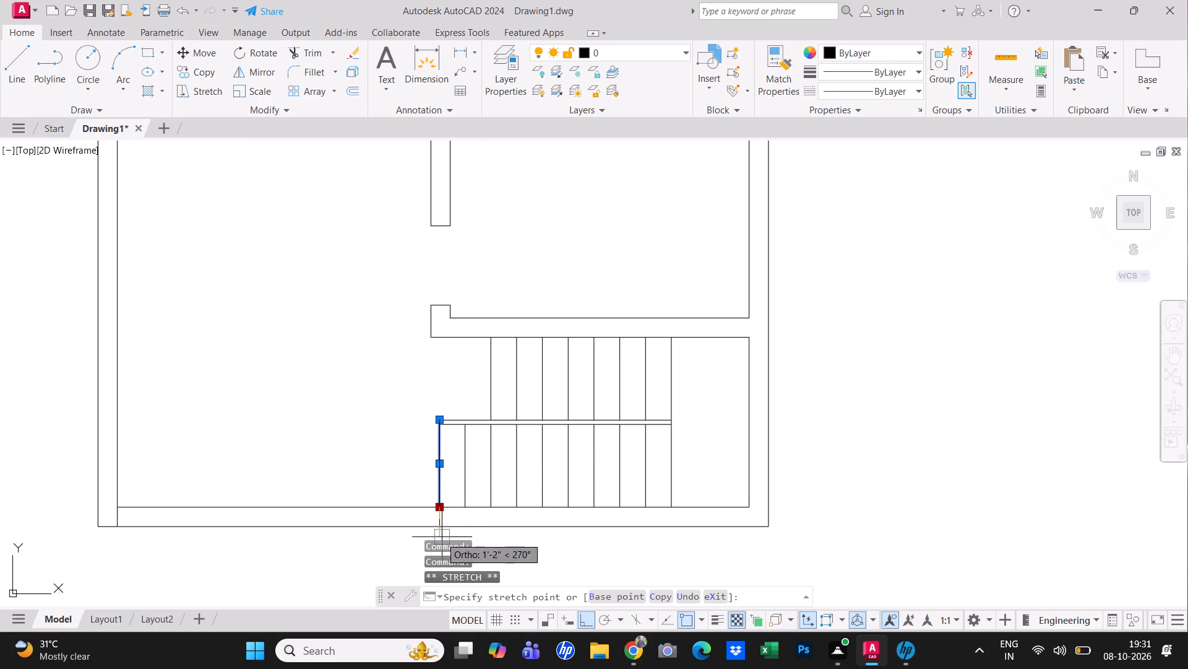
click(440, 530)
right_click(440, 530)
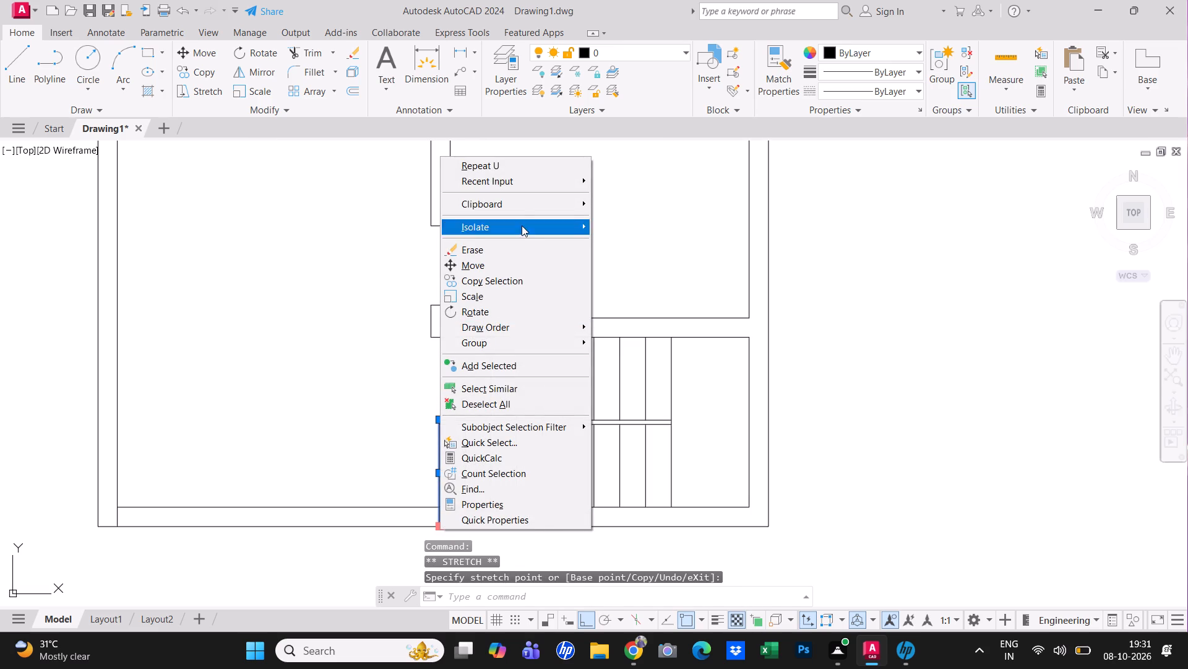
click(234, 247)
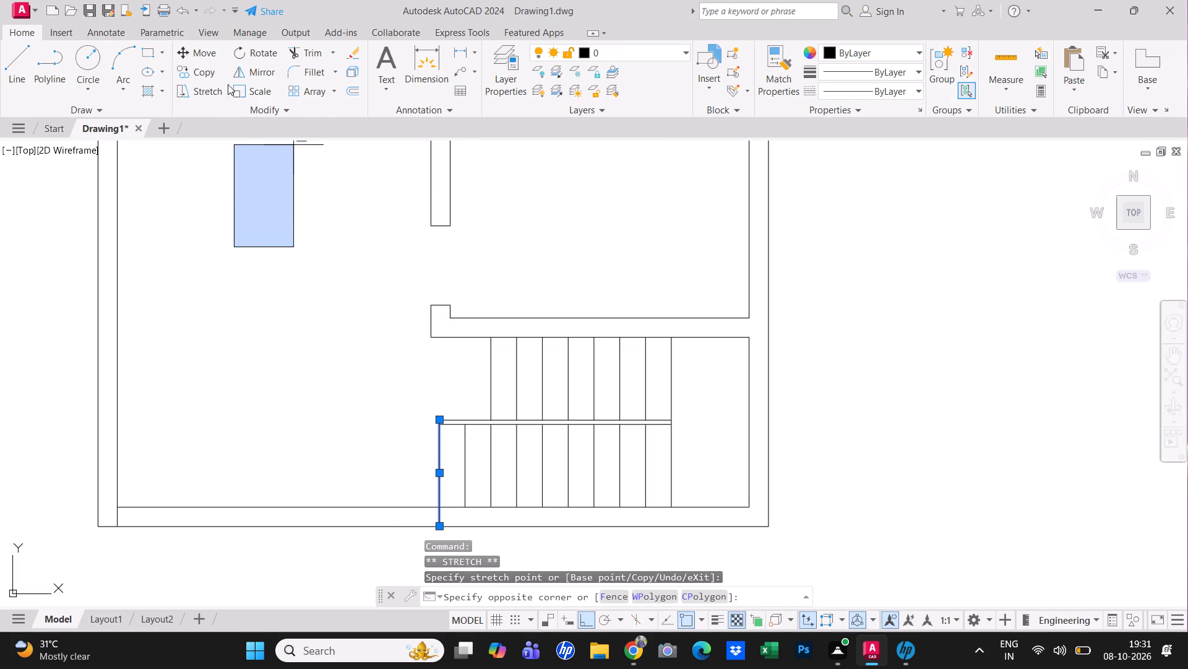
Trim both south wall lines between the west wall and the staircase's extended westernmost line.
click(314, 48)
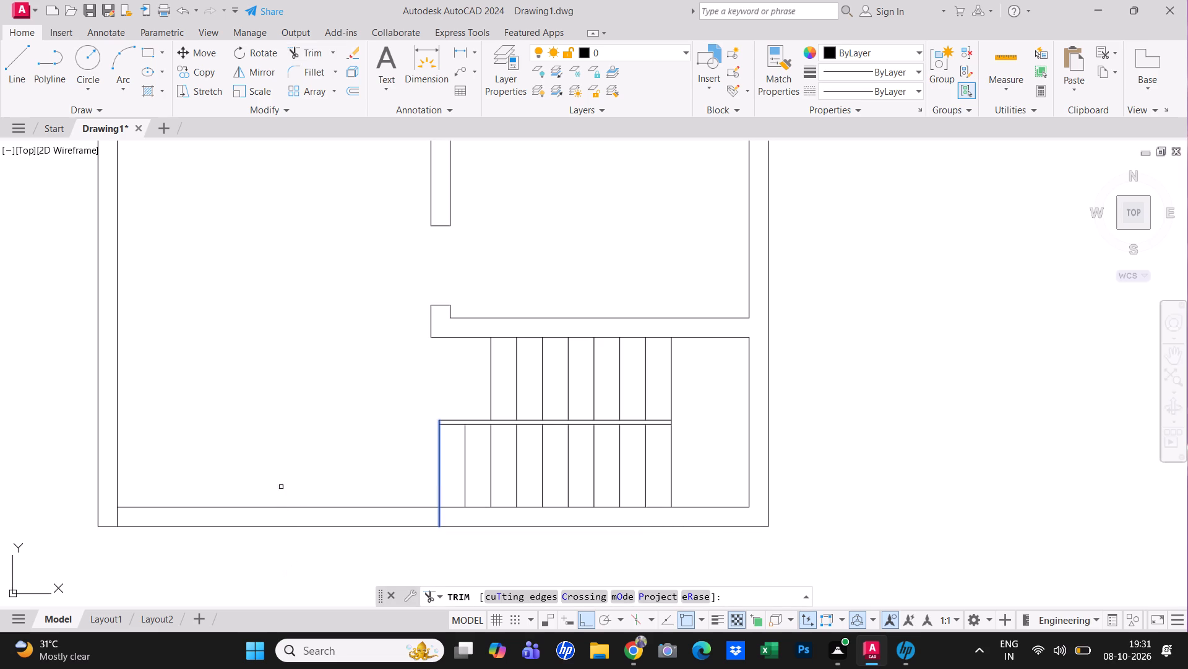
drag(281, 486, 284, 510)
click(282, 536)
click(273, 476)
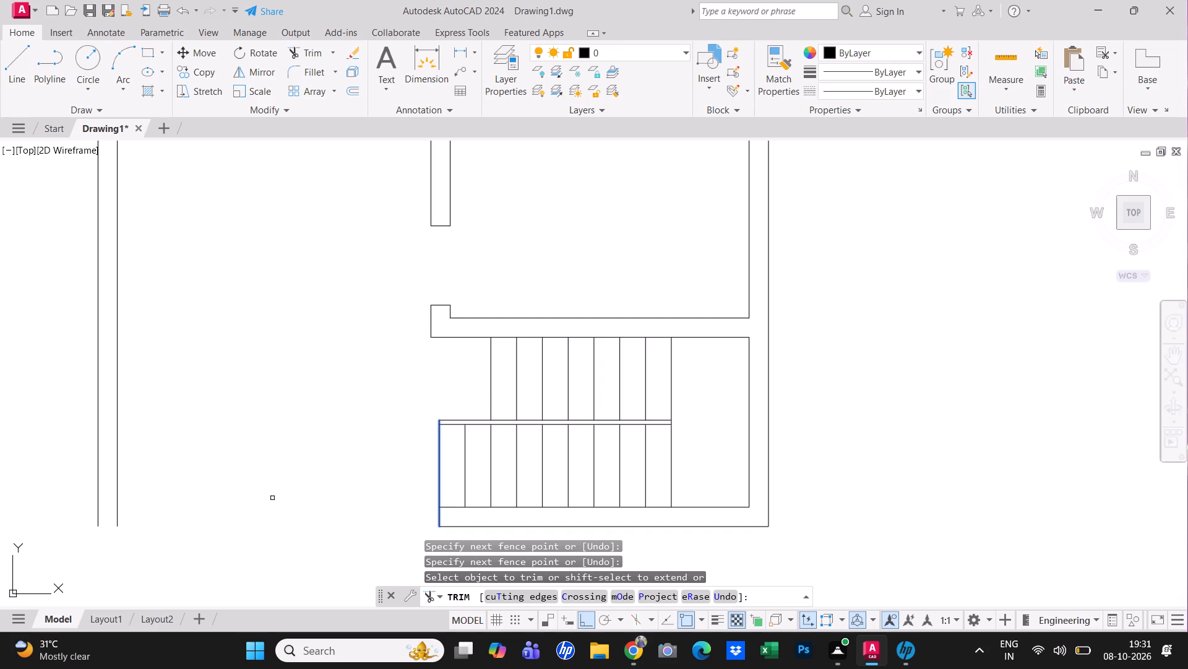
right_click(353, 446)
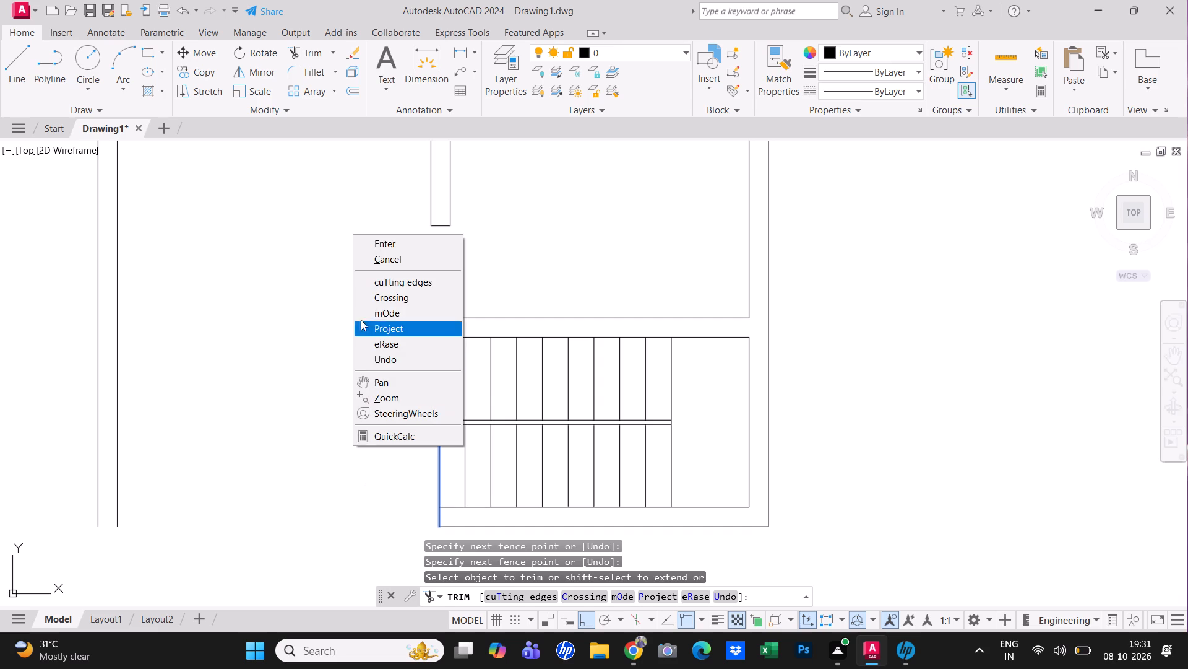
click(390, 247)
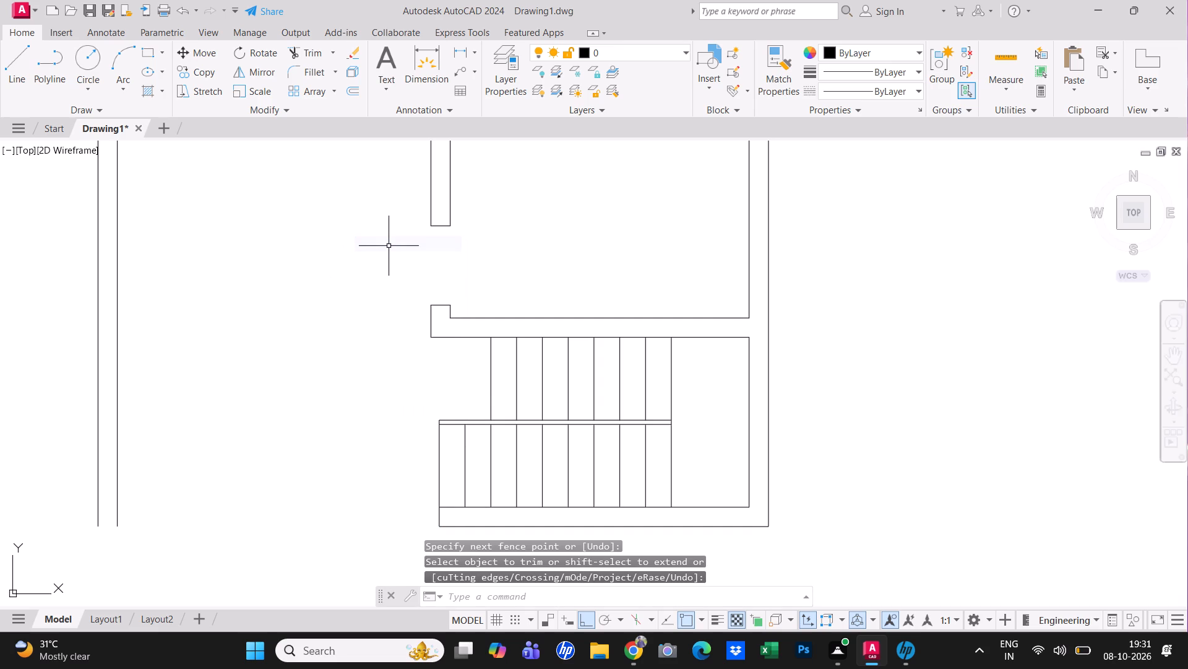
Draw a short line closing the open south end of the west wall.
scroll(403, 252, down, 2)
middle_drag(378, 340, 372, 388)
scroll(264, 439, up, 2)
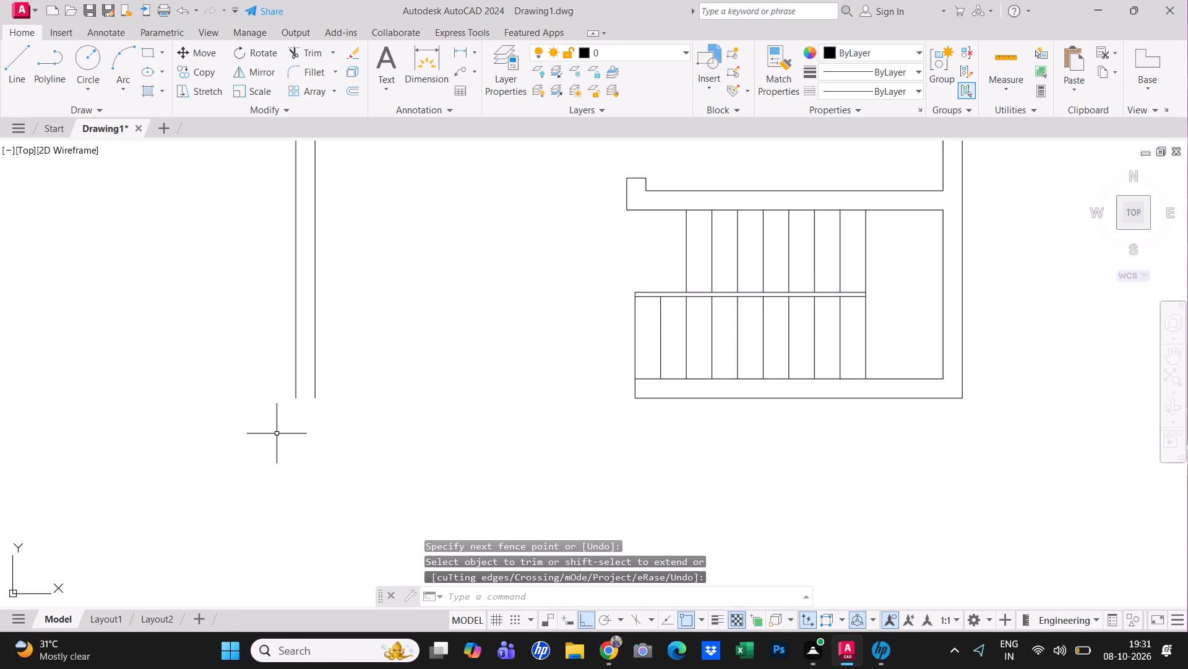
click(1, 67)
click(14, 87)
click(296, 399)
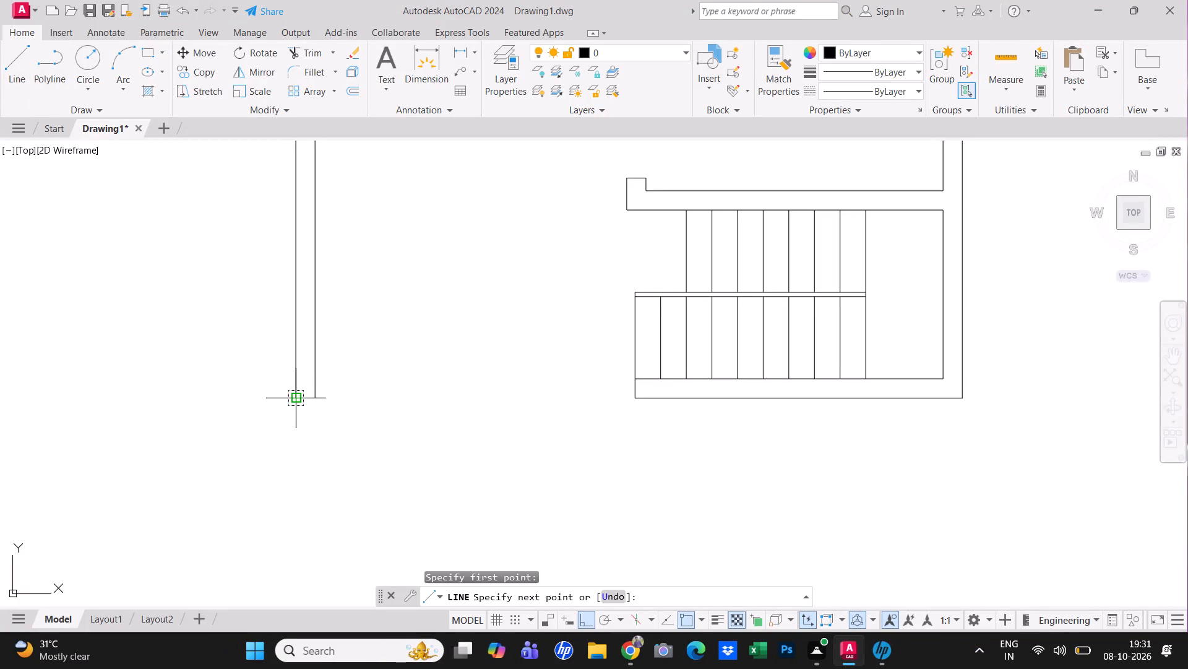
click(315, 400)
right_click(329, 405)
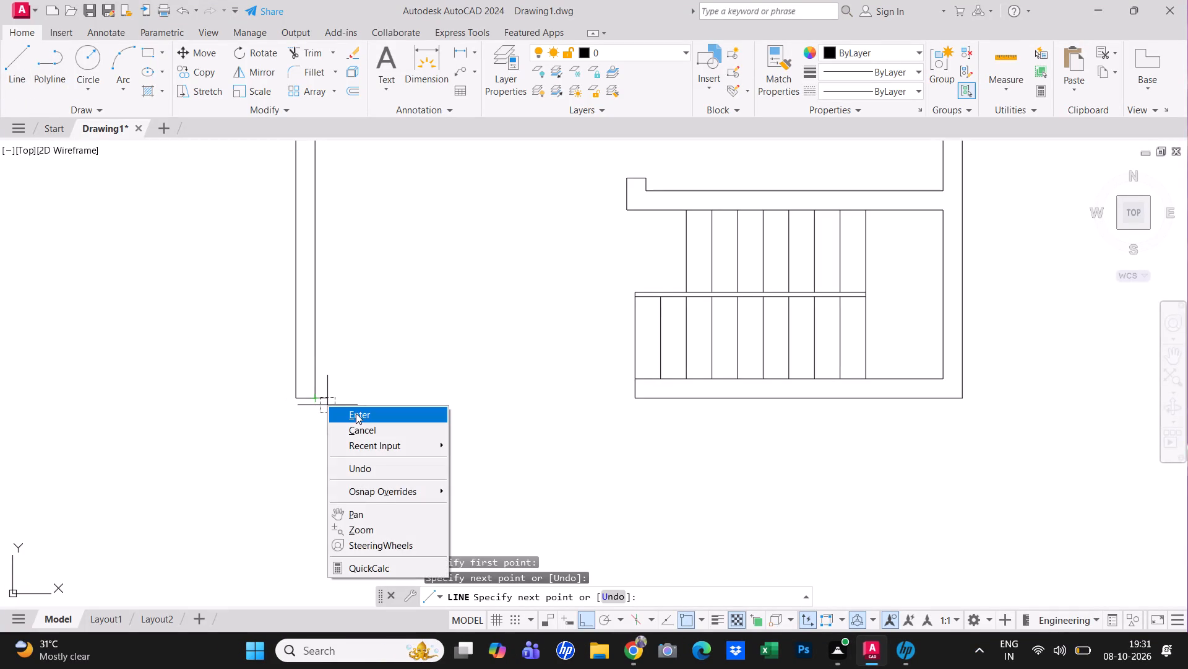
click(356, 413)
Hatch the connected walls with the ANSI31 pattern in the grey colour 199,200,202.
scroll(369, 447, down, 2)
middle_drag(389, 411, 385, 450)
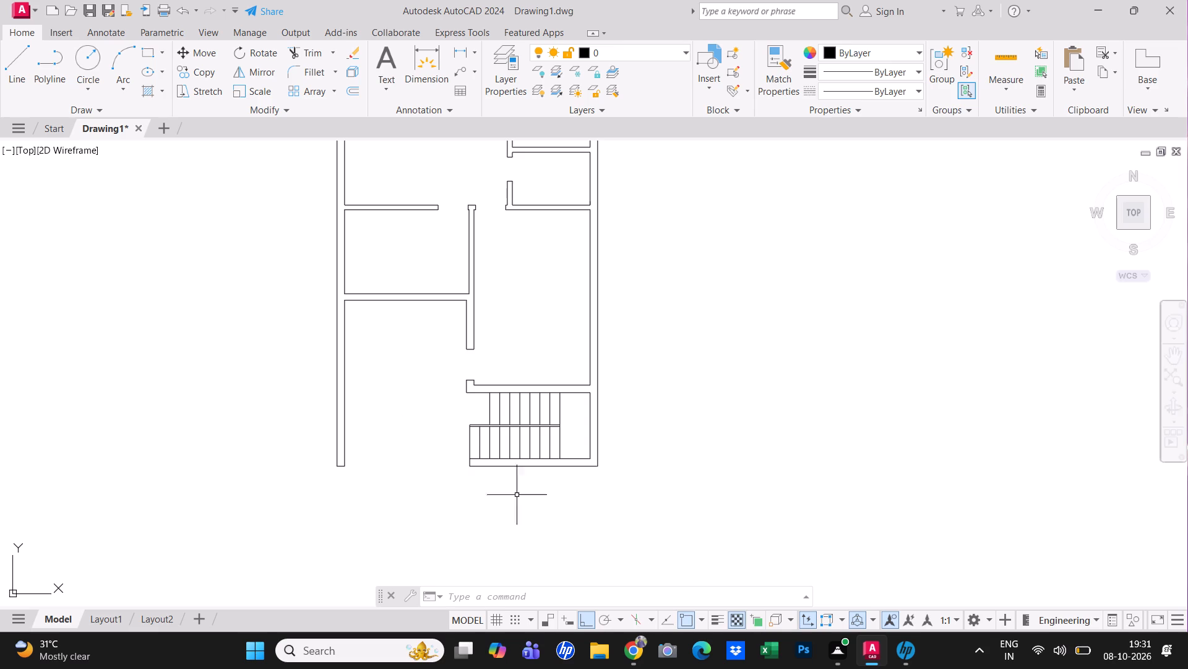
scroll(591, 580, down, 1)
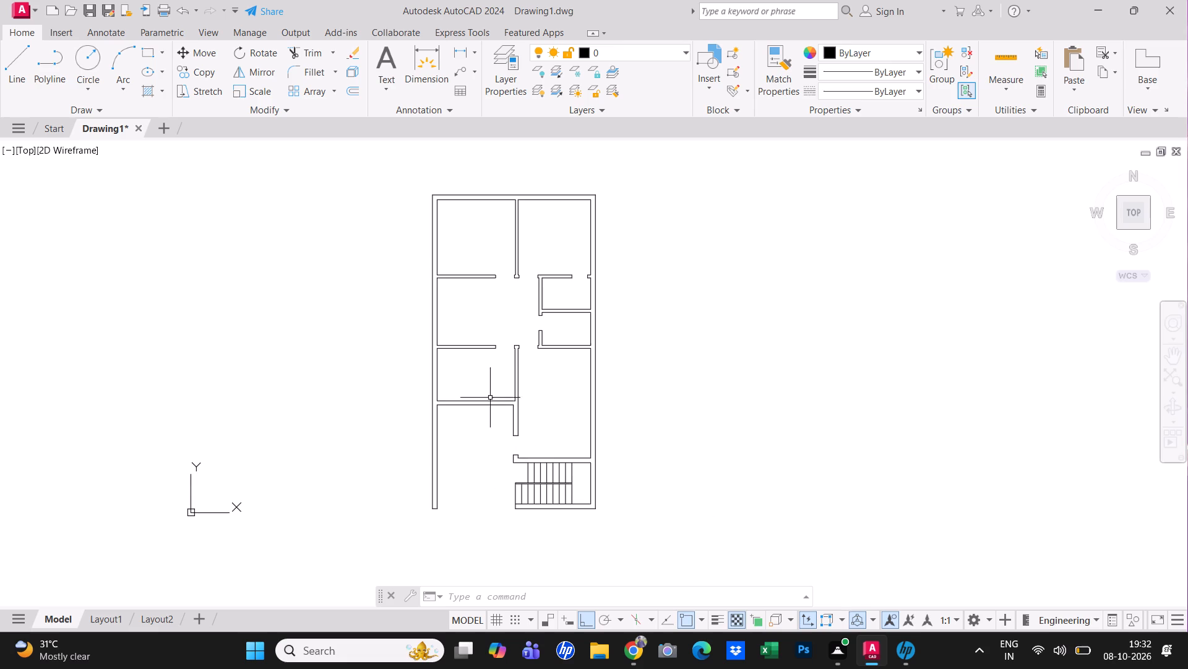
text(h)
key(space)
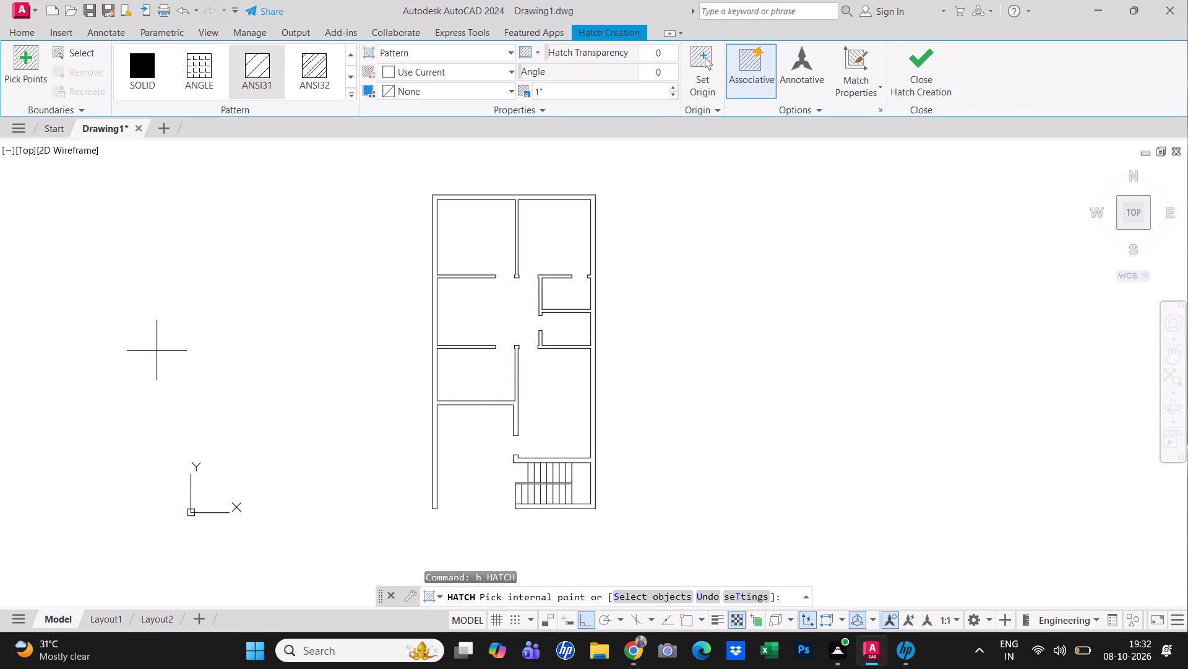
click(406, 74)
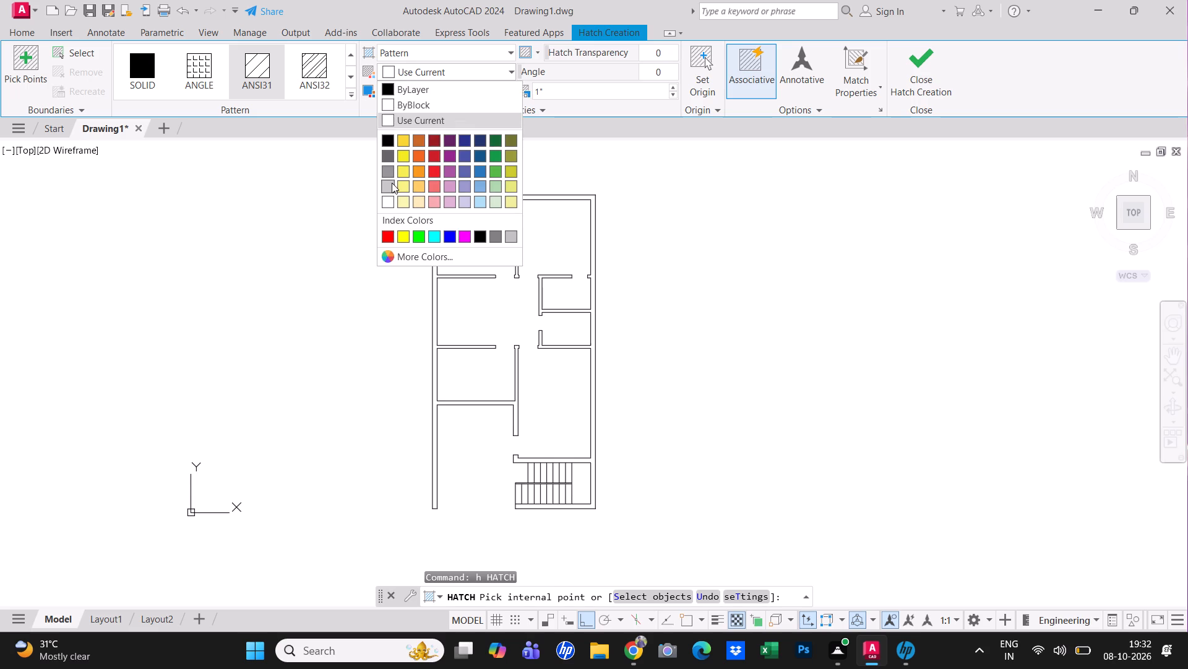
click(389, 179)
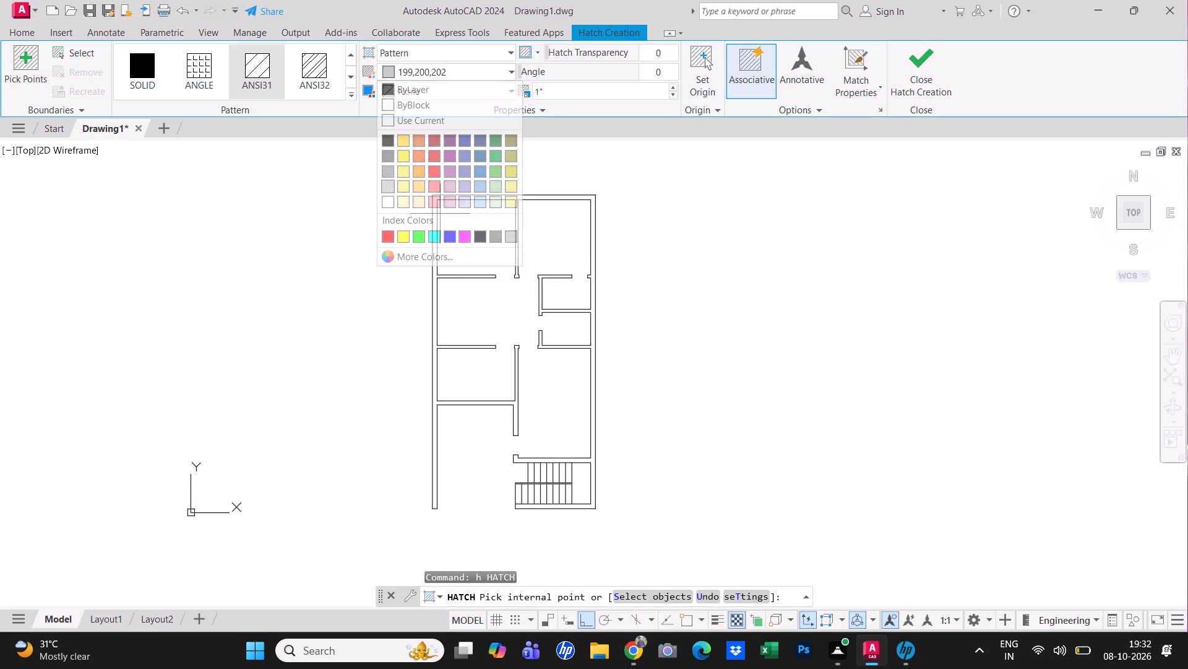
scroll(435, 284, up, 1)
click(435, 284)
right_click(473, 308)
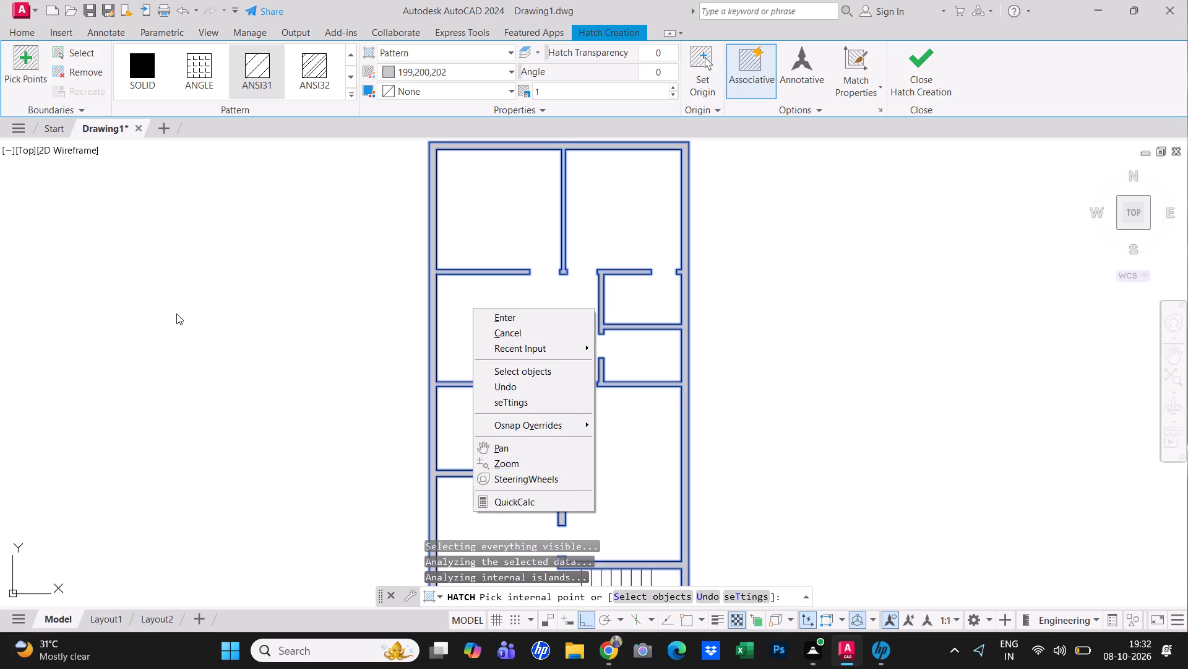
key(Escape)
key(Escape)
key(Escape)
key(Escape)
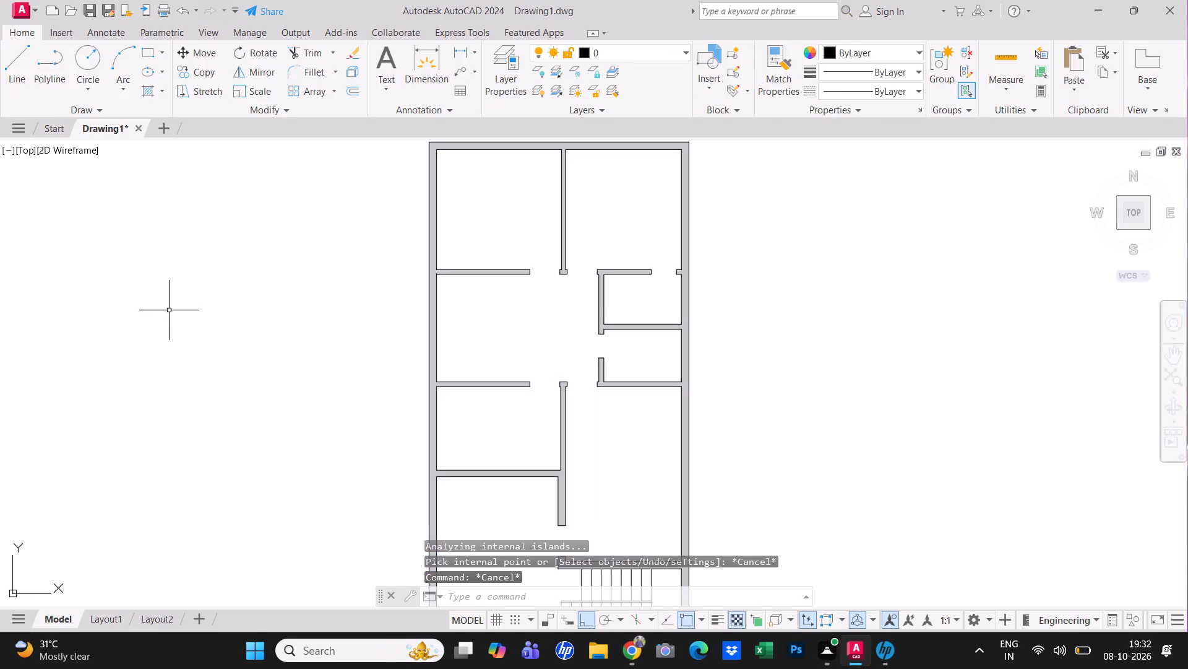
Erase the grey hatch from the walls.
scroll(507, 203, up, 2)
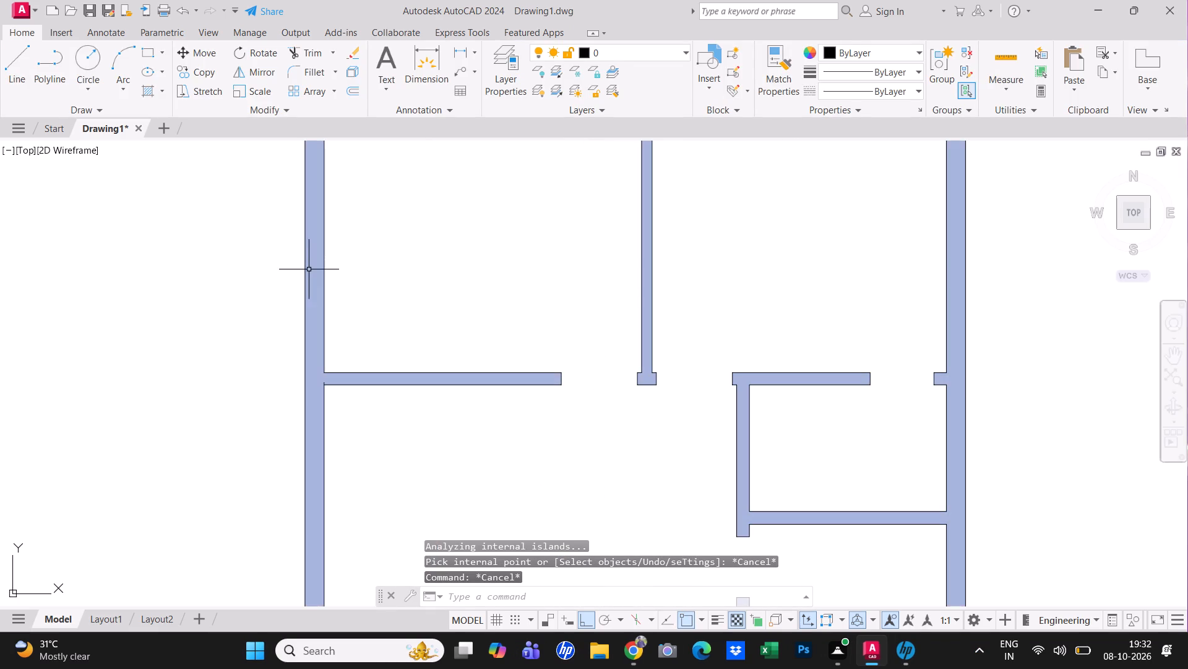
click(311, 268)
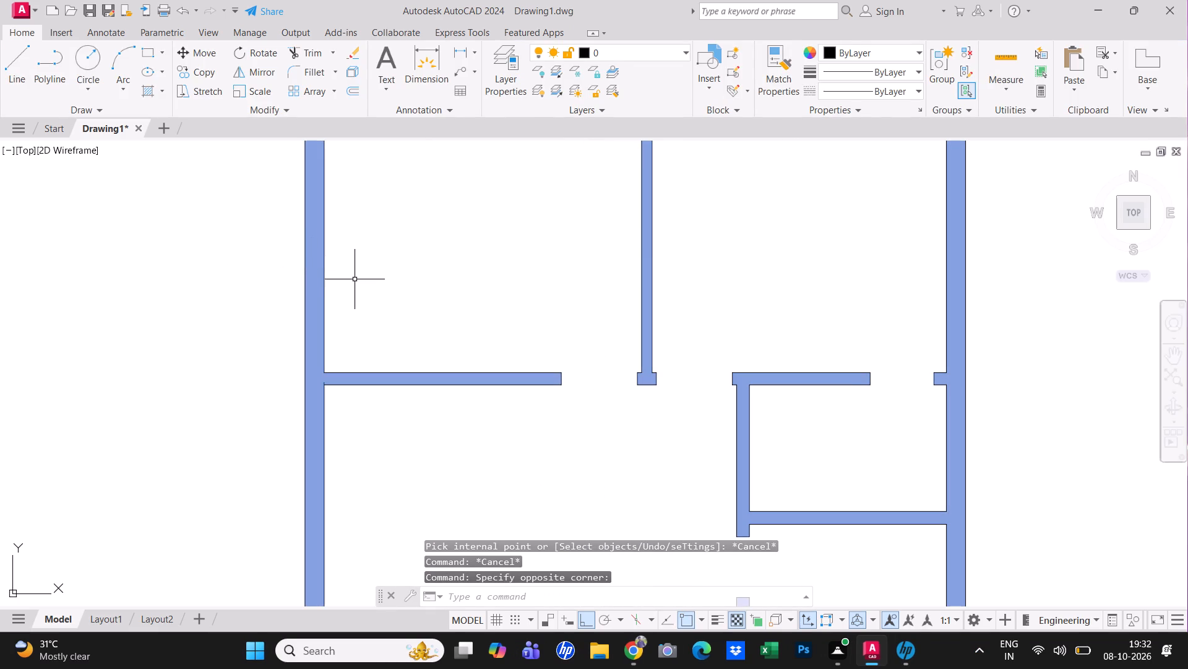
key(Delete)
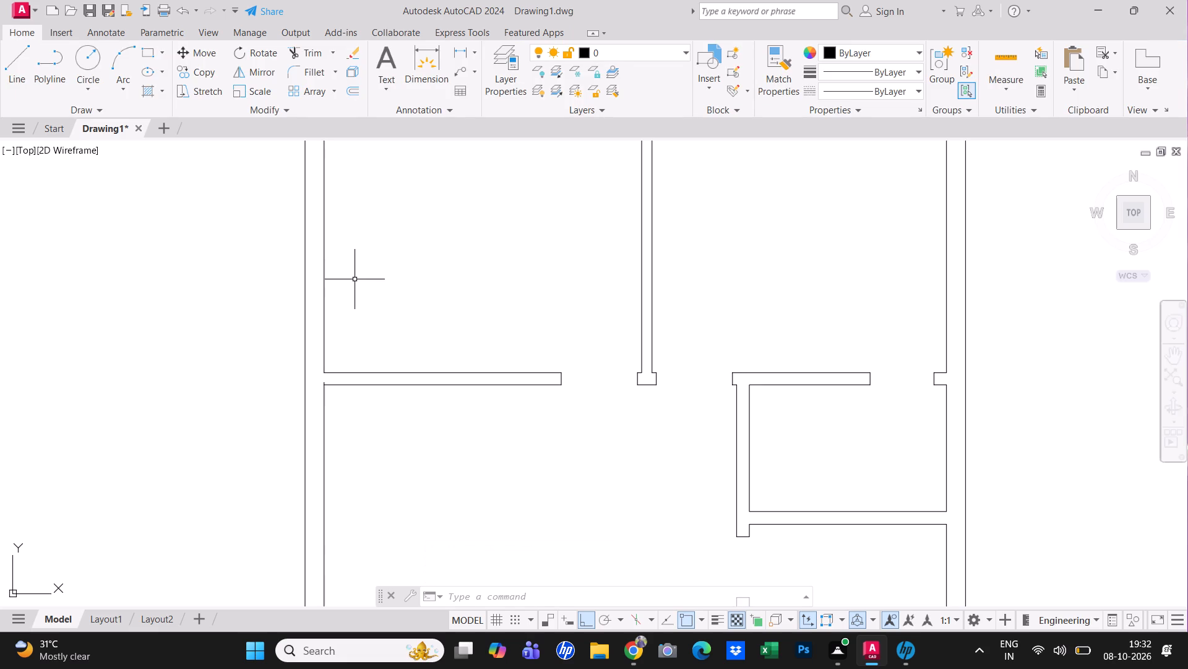
Draw a closed rectangle of lines 9" wide by 4' high outside the plan's east wall.
scroll(364, 344, down, 1)
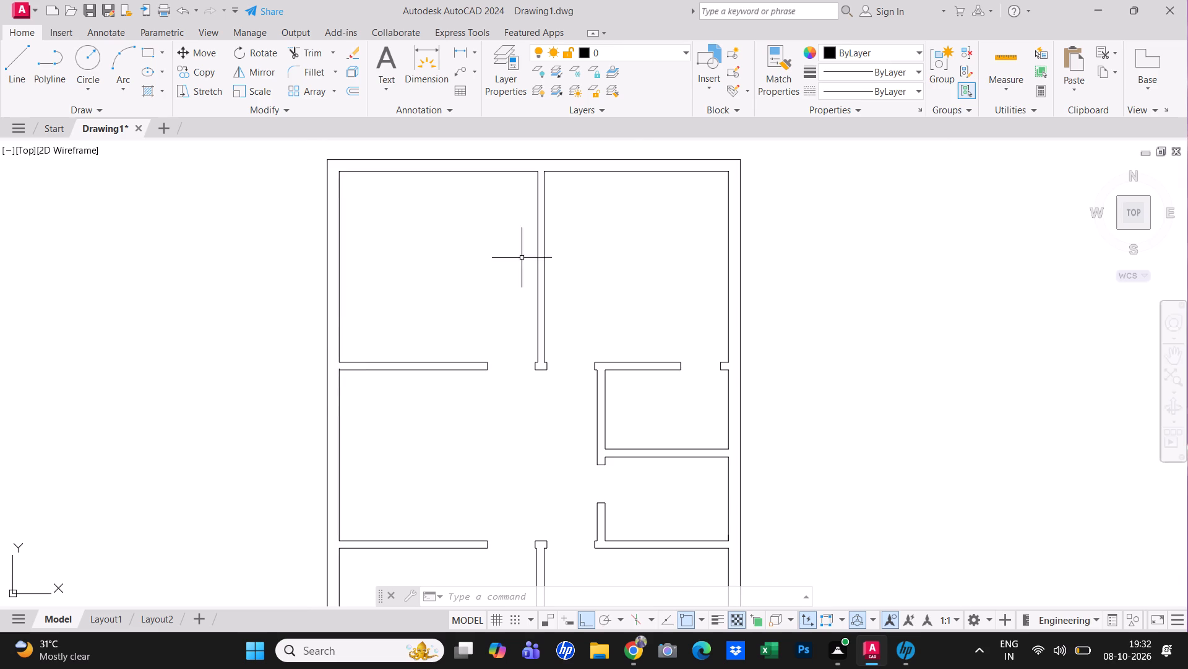
middle_drag(524, 270, 517, 321)
middle_drag(515, 317, 491, 282)
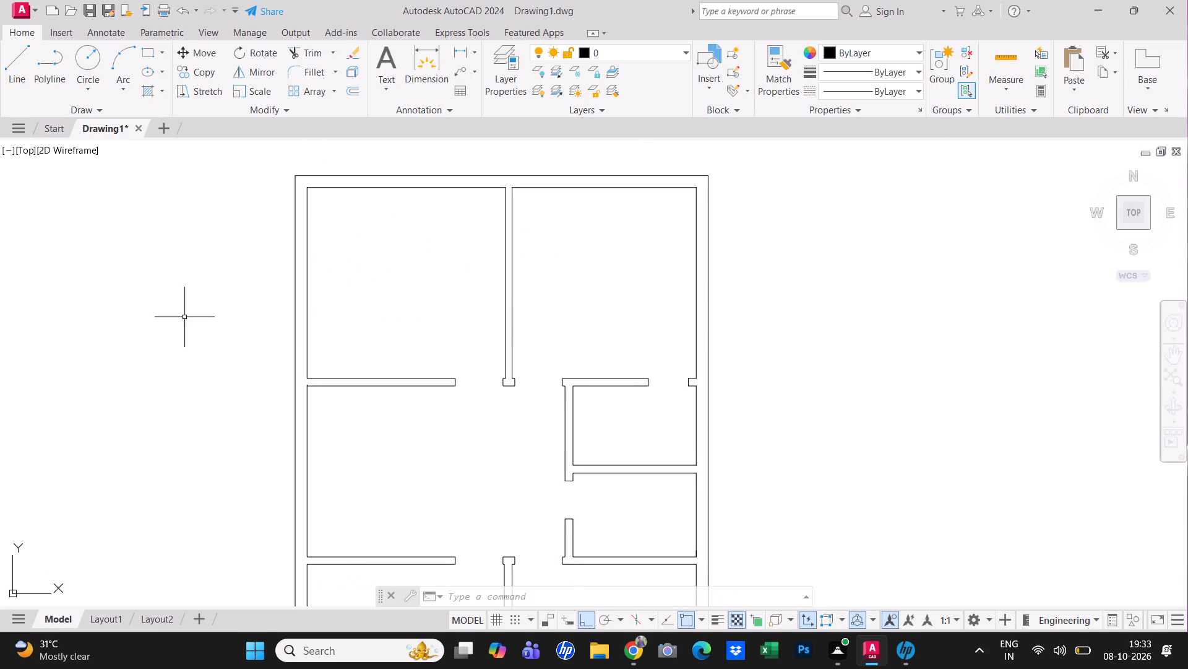
click(11, 72)
middle_drag(743, 327, 483, 319)
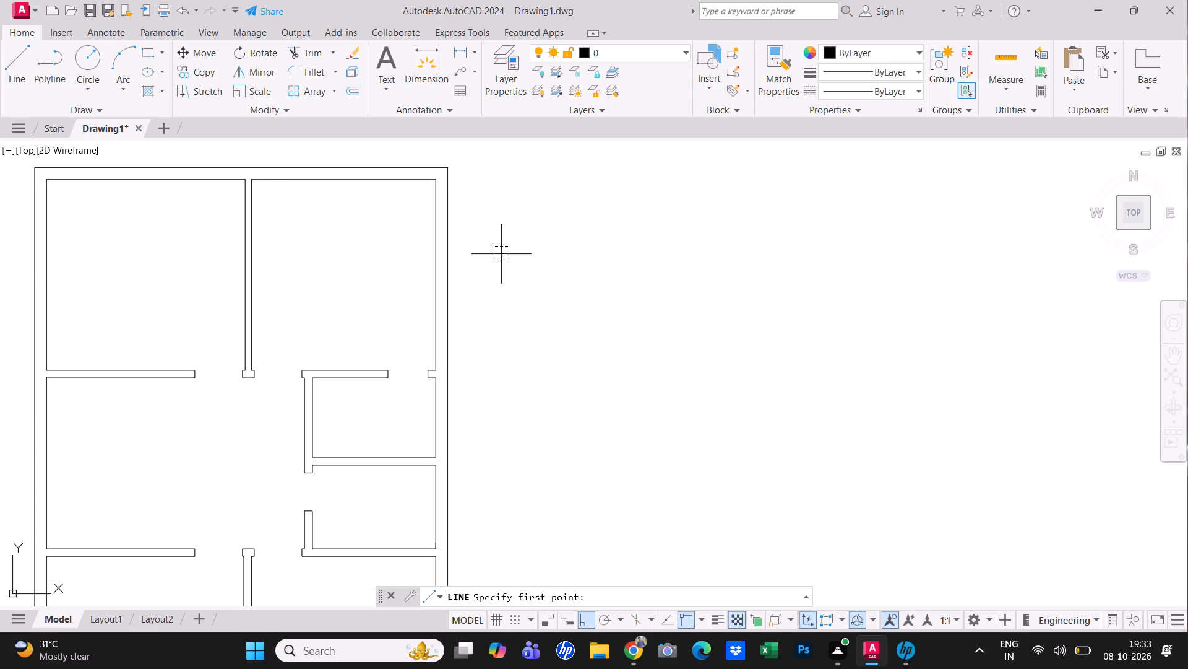
click(501, 252)
text(9")
key(Return)
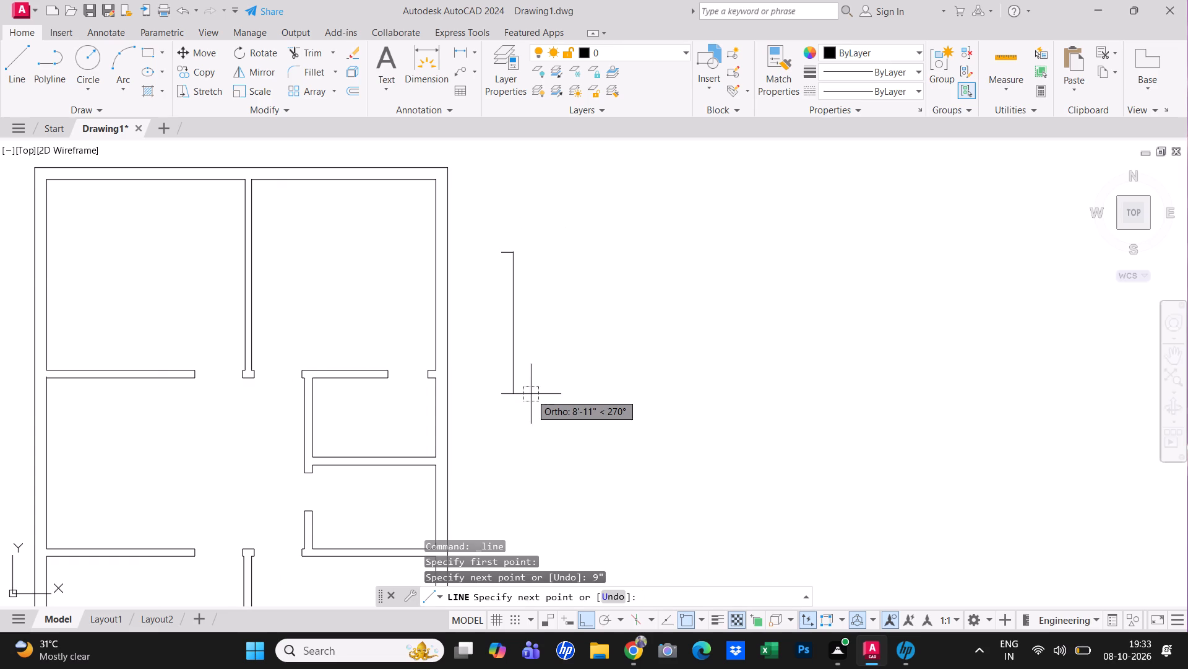
text(4')
key(Return)
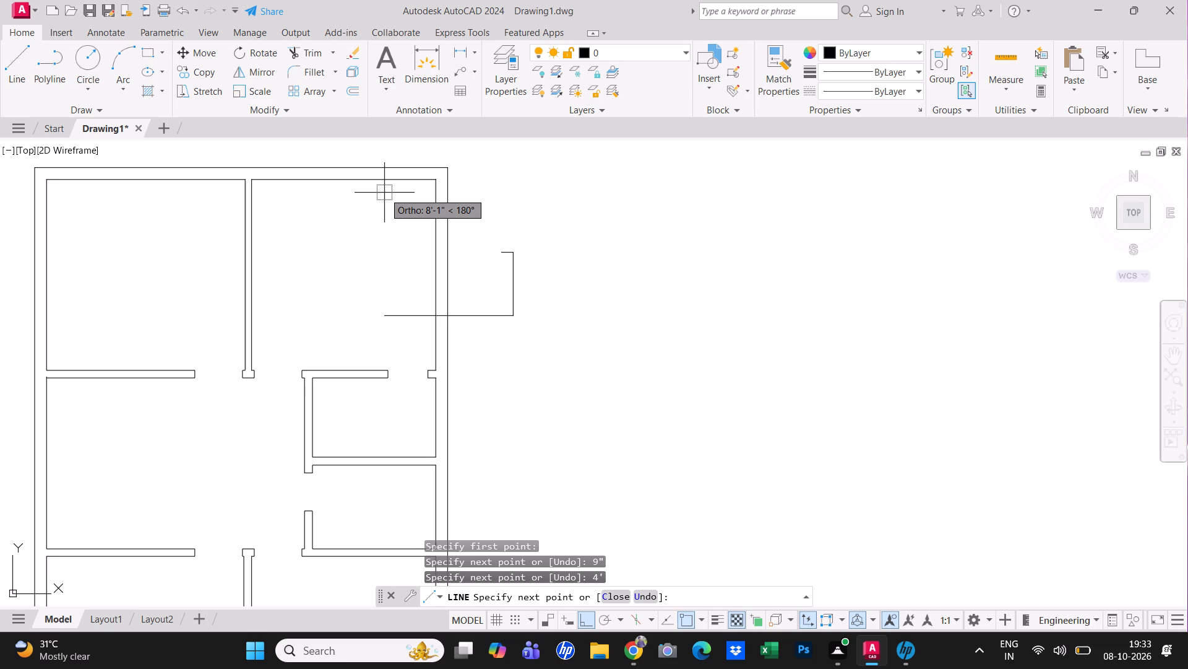
text(9")
key(Return)
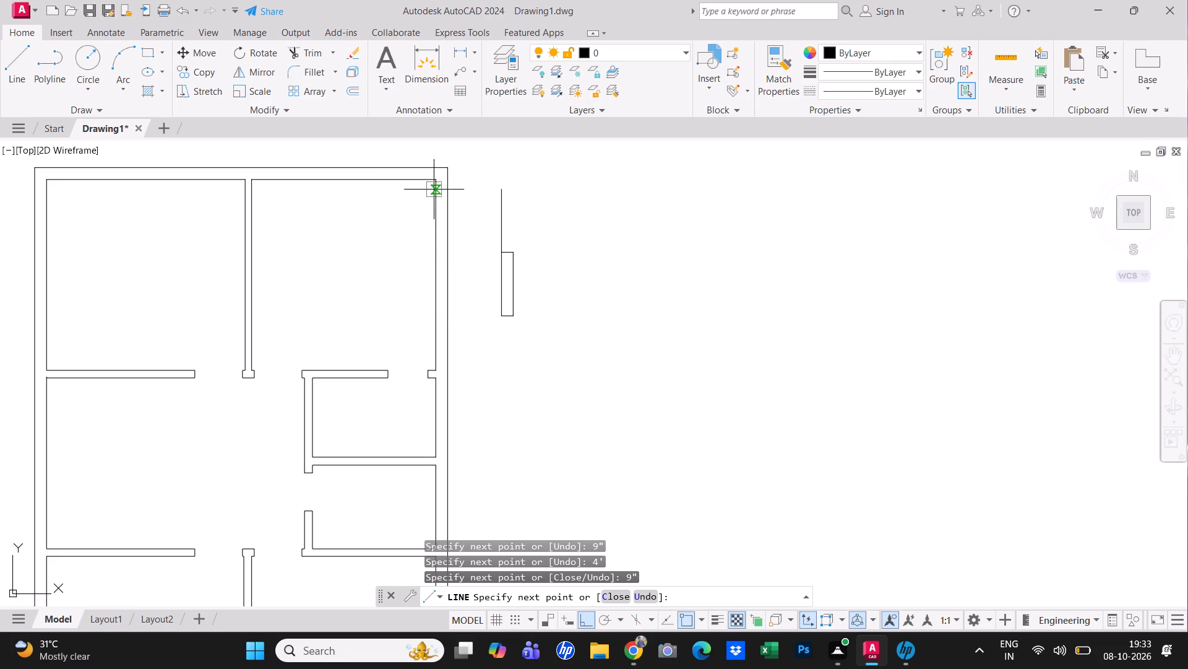
click(609, 595)
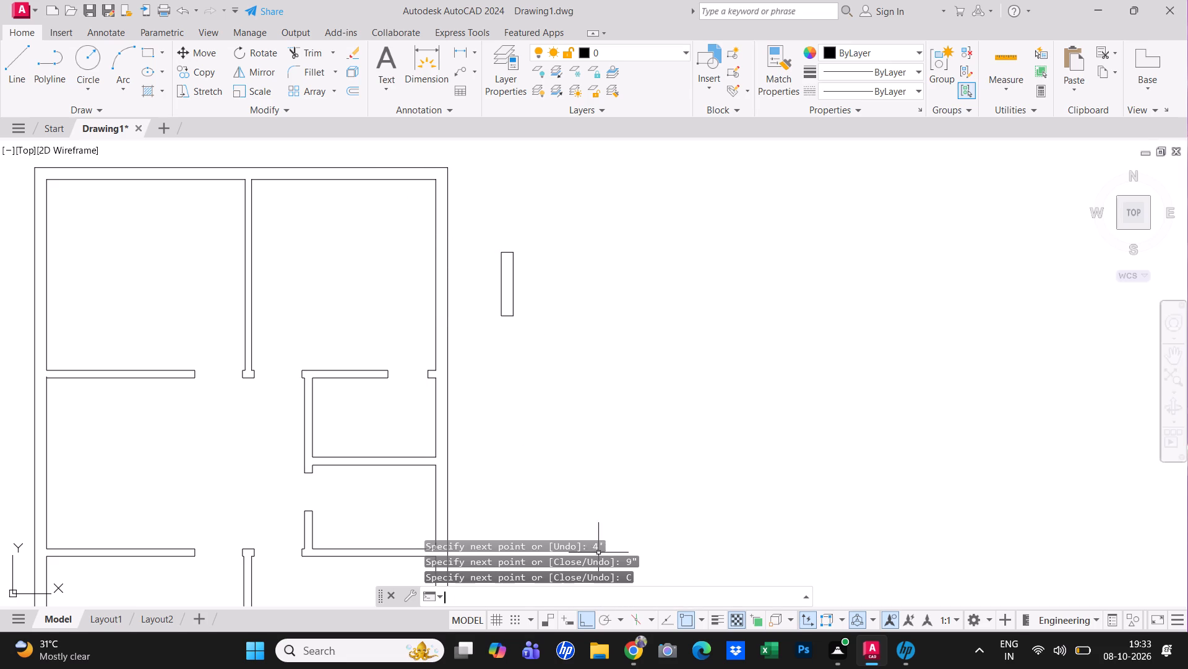
Draw a vertical centre line in the 9" by 4' rectangle between the midpoints of its short sides.
scroll(504, 192, up, 2)
scroll(506, 321, up, 1)
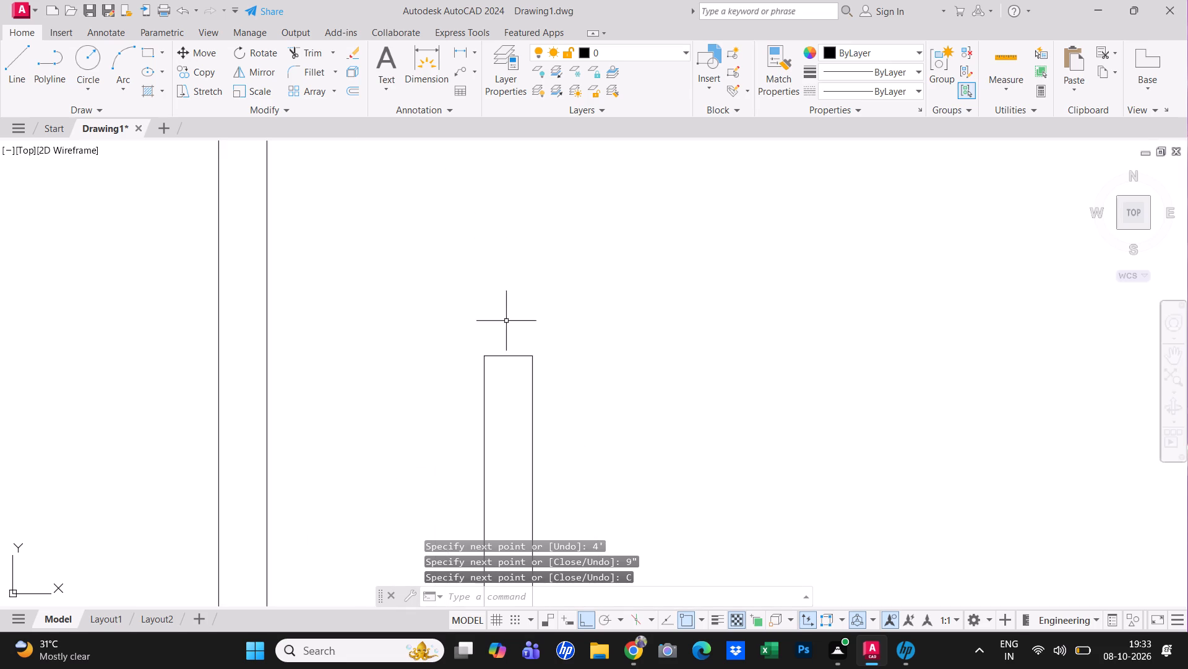
middle_drag(507, 321, 463, 177)
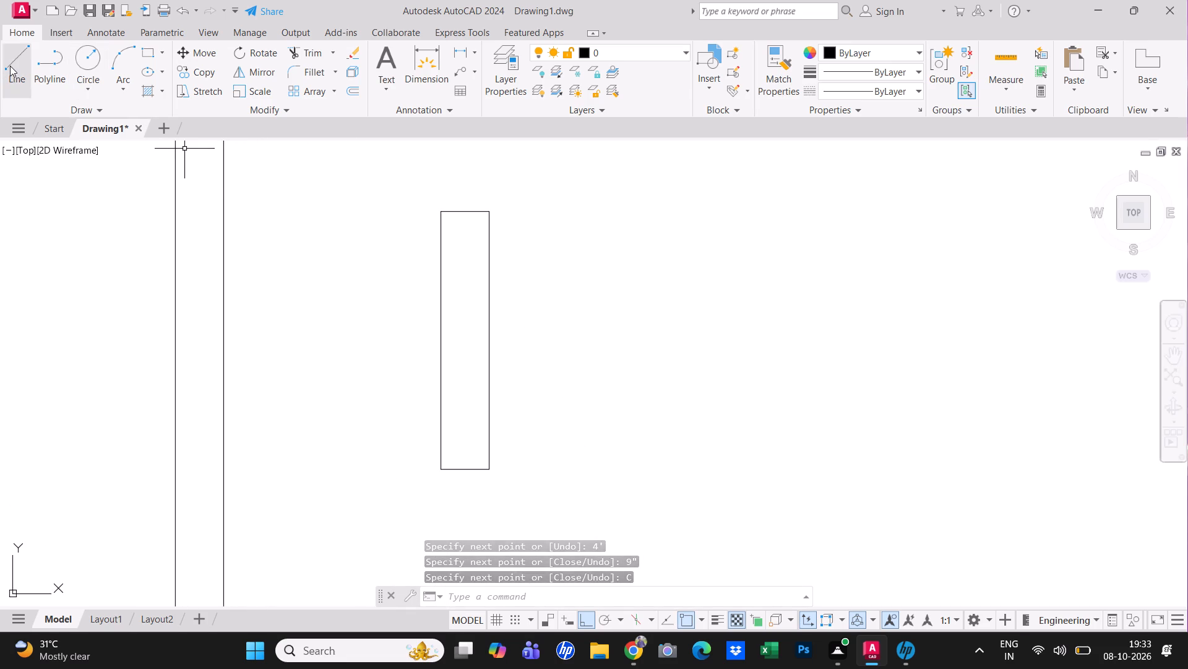
click(10, 66)
click(465, 211)
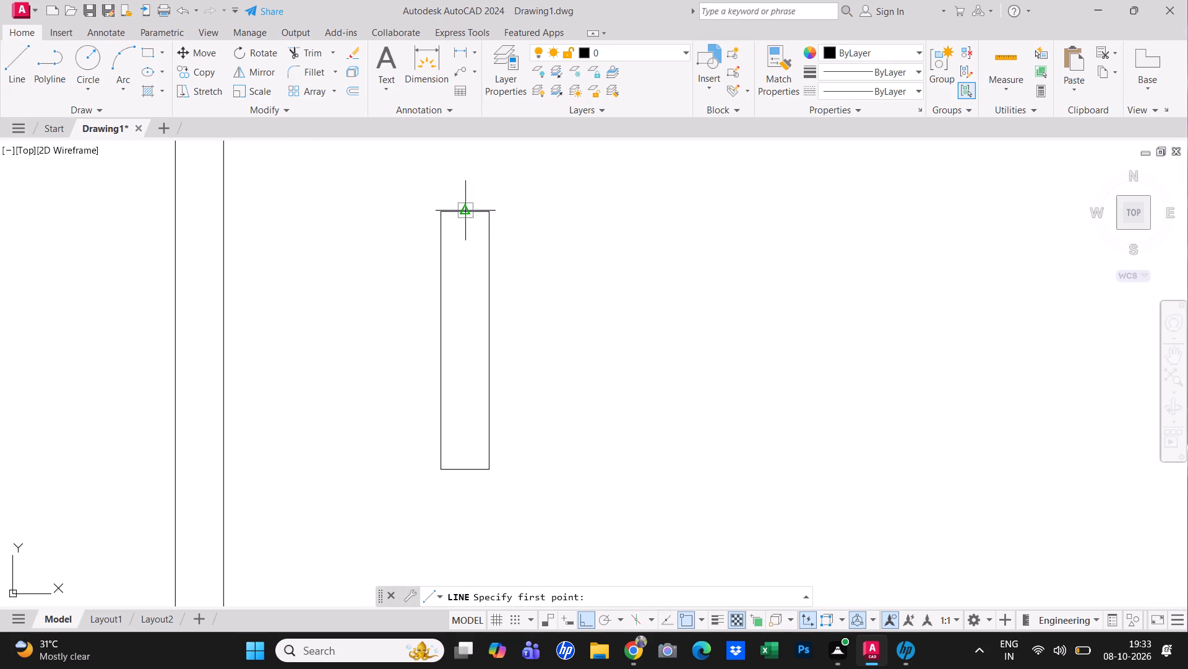
click(465, 469)
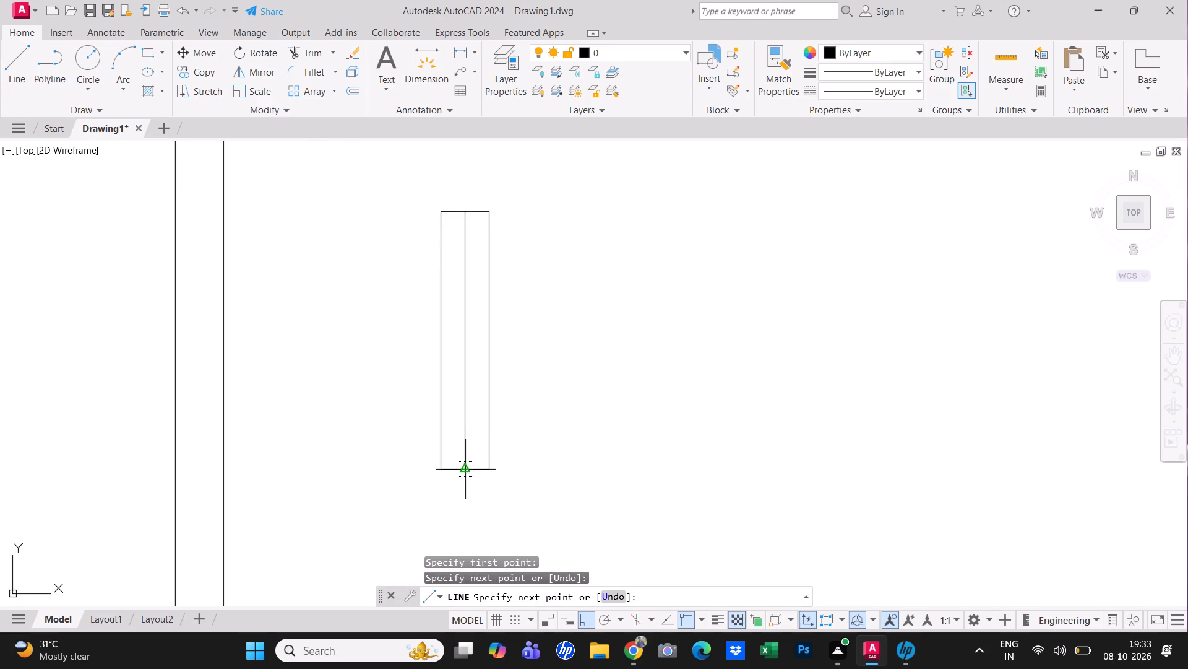
right_click(469, 464)
click(519, 291)
click(518, 299)
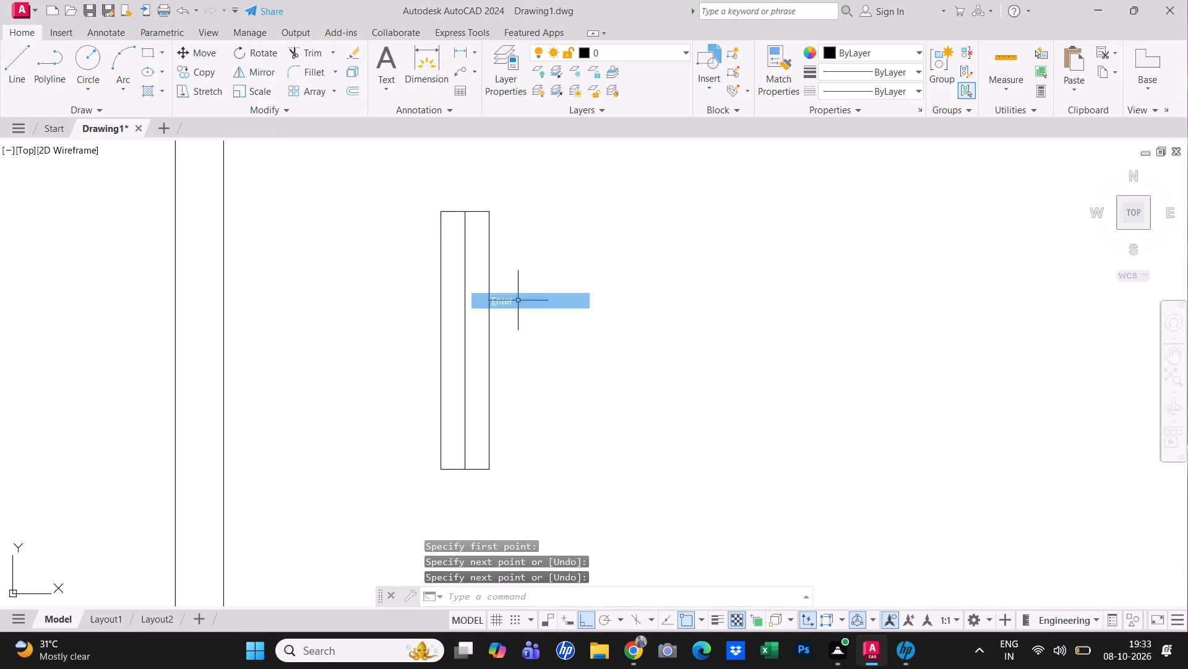
Offset the window symbol's vertical centre line by 1" to both sides.
text(o)
key(space)
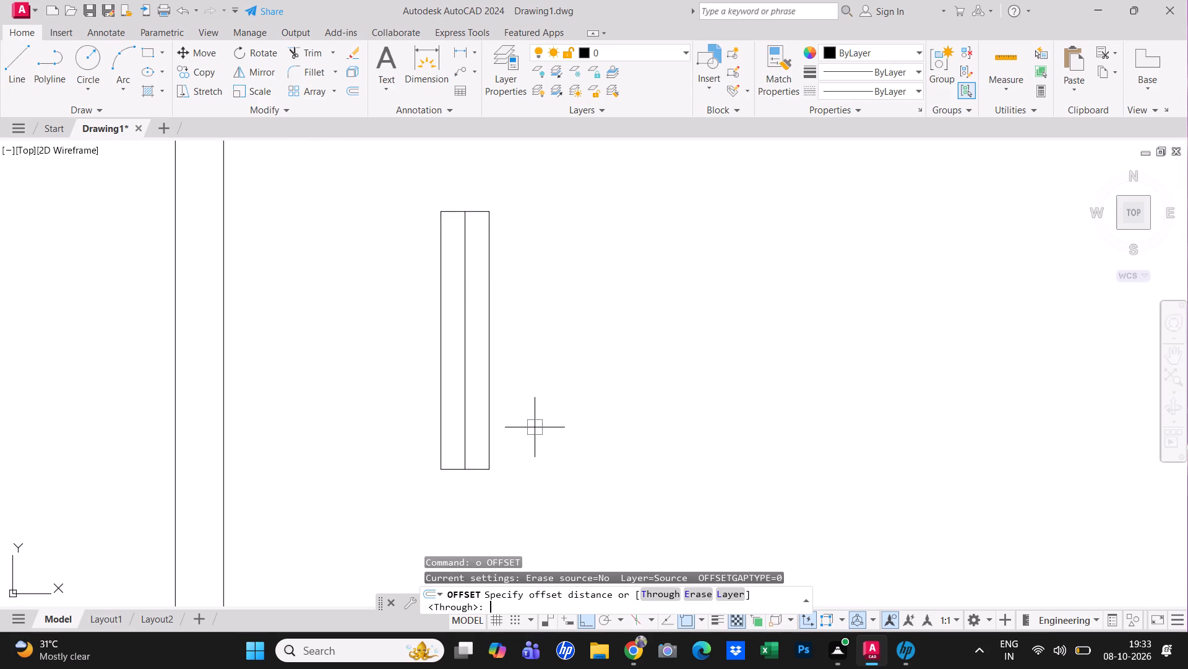
text(1")
key(Return)
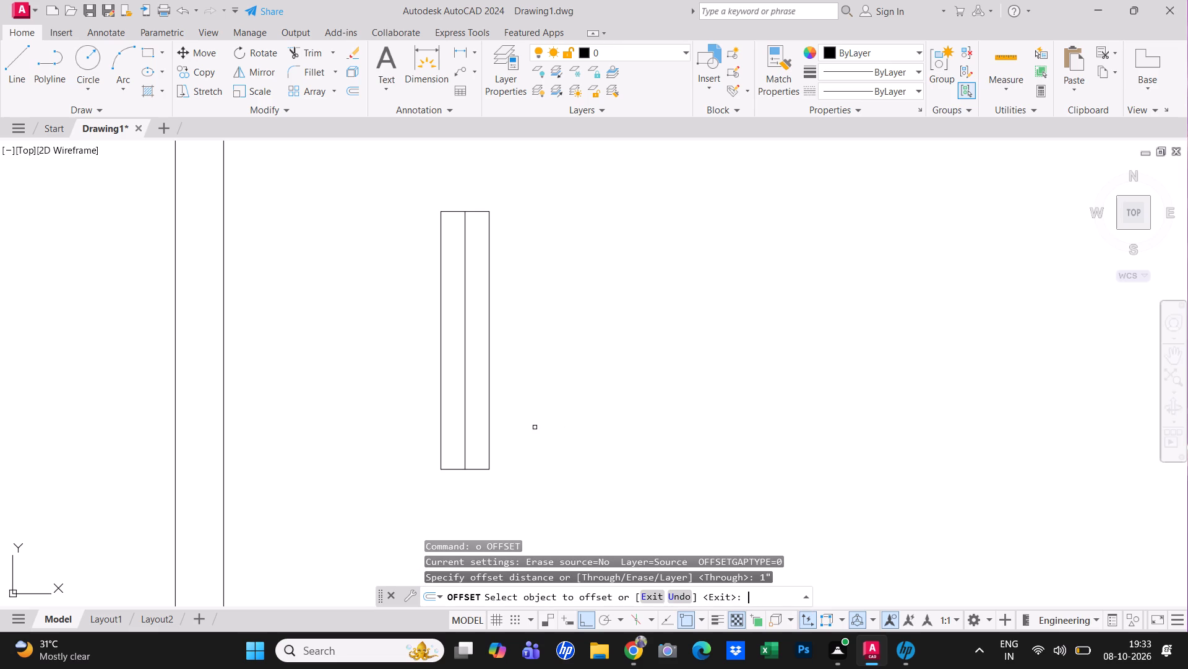
drag(466, 405, 479, 396)
click(483, 395)
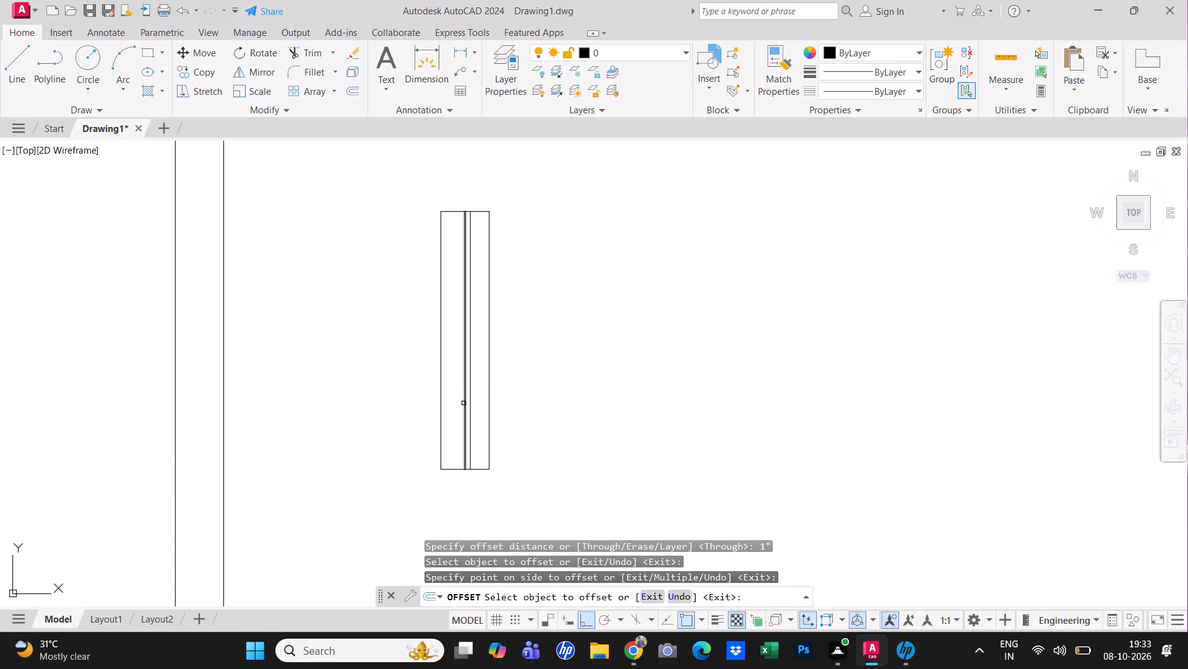
click(463, 403)
click(443, 403)
right_click(546, 365)
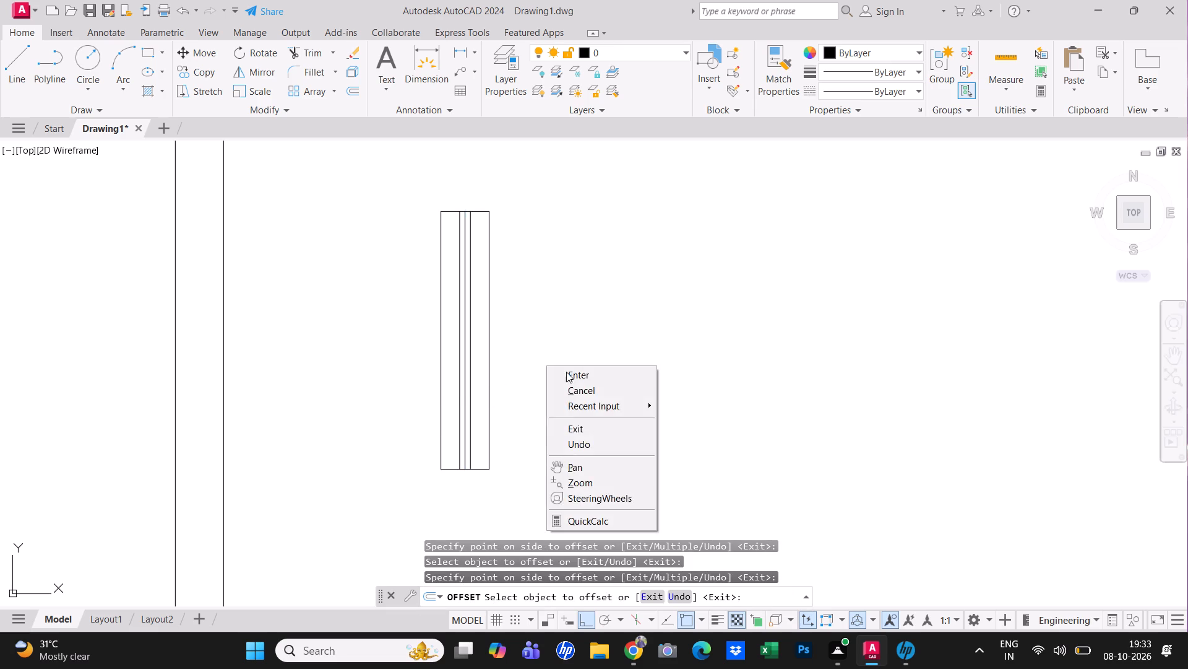
click(567, 372)
Erase the original centre line between the two offset lines of the window symbol.
click(464, 381)
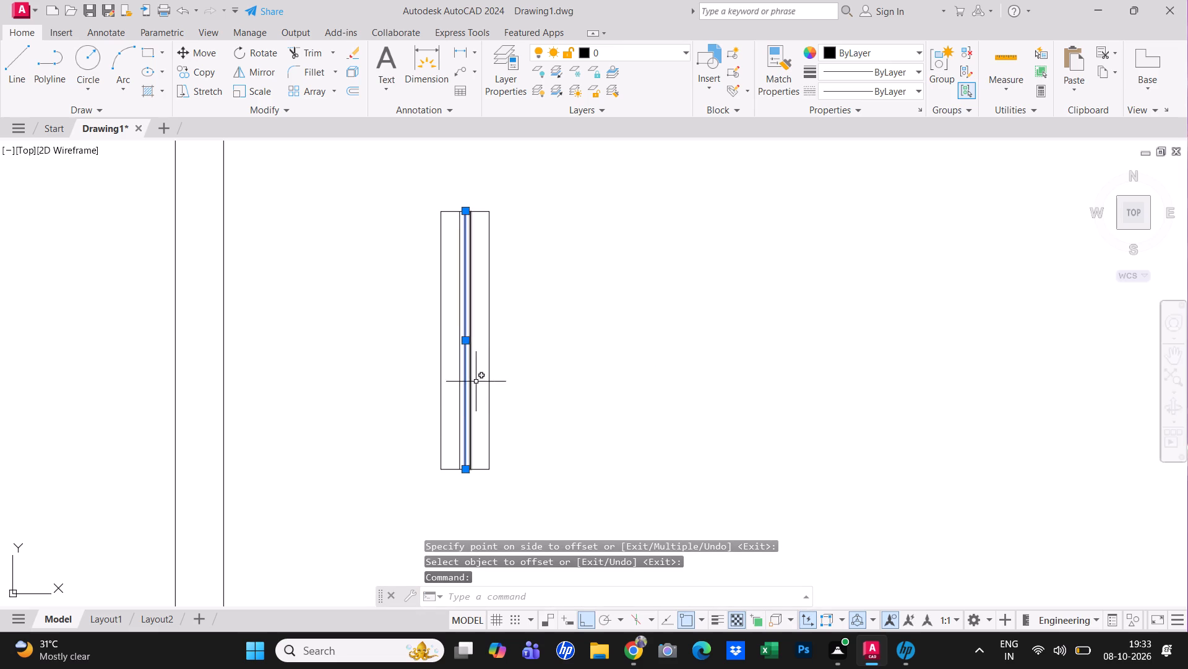
key(Delete)
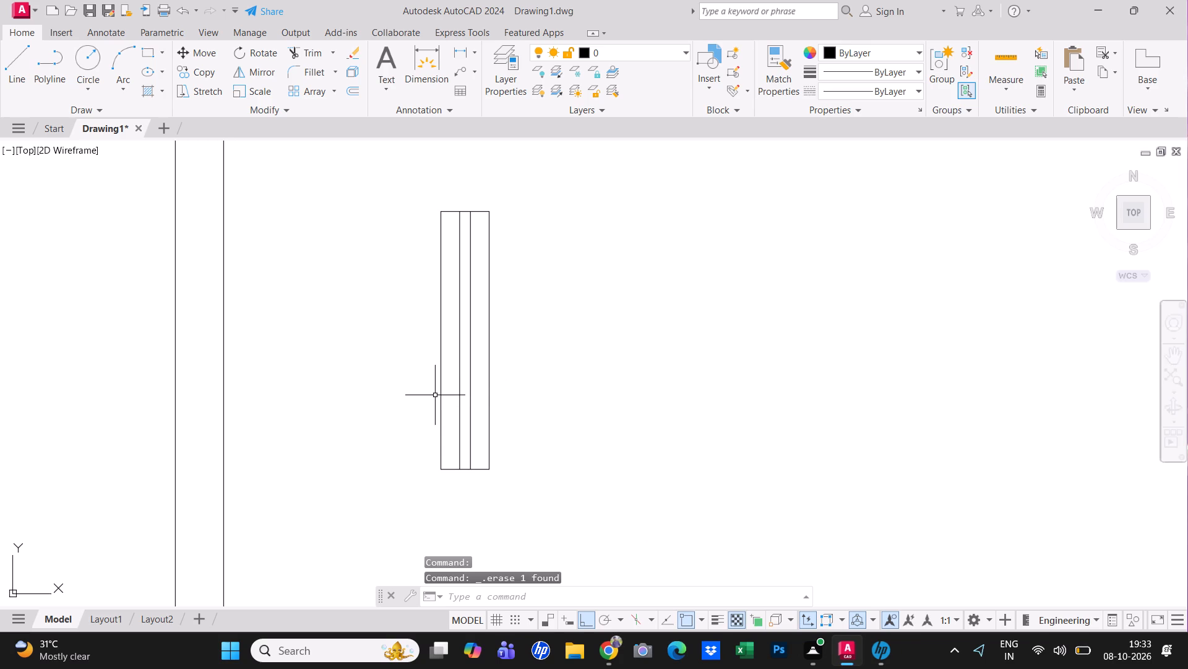
Group all the lines of the 9" by 4' window symbol.
click(515, 496)
click(396, 198)
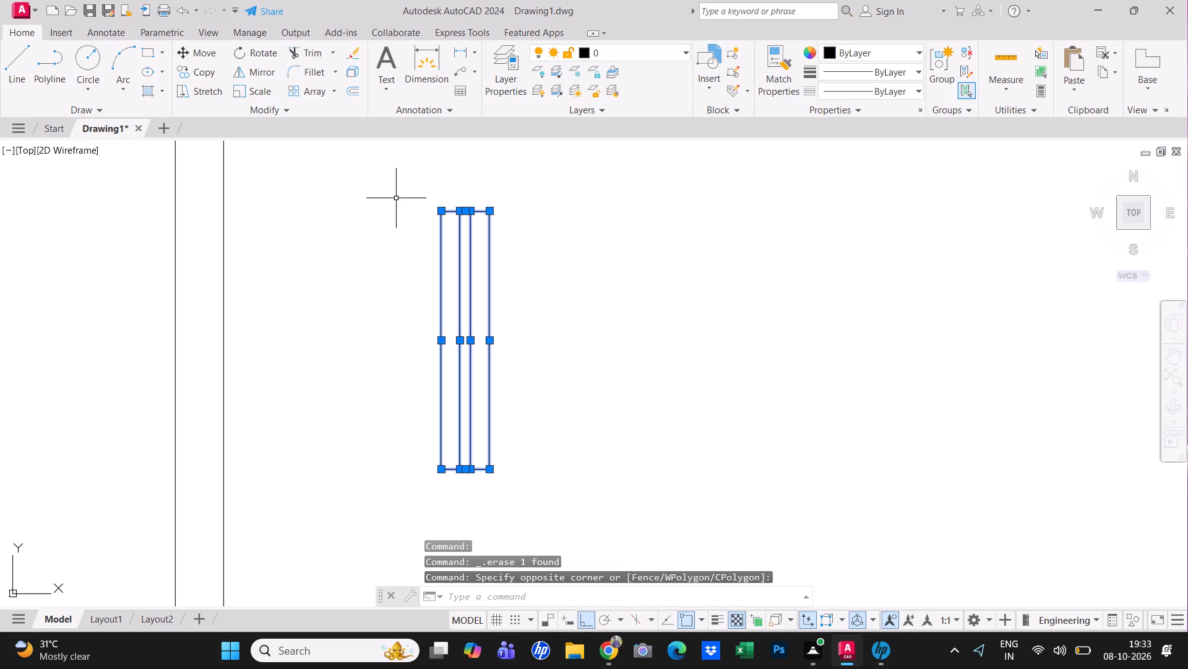
text(g)
key(space)
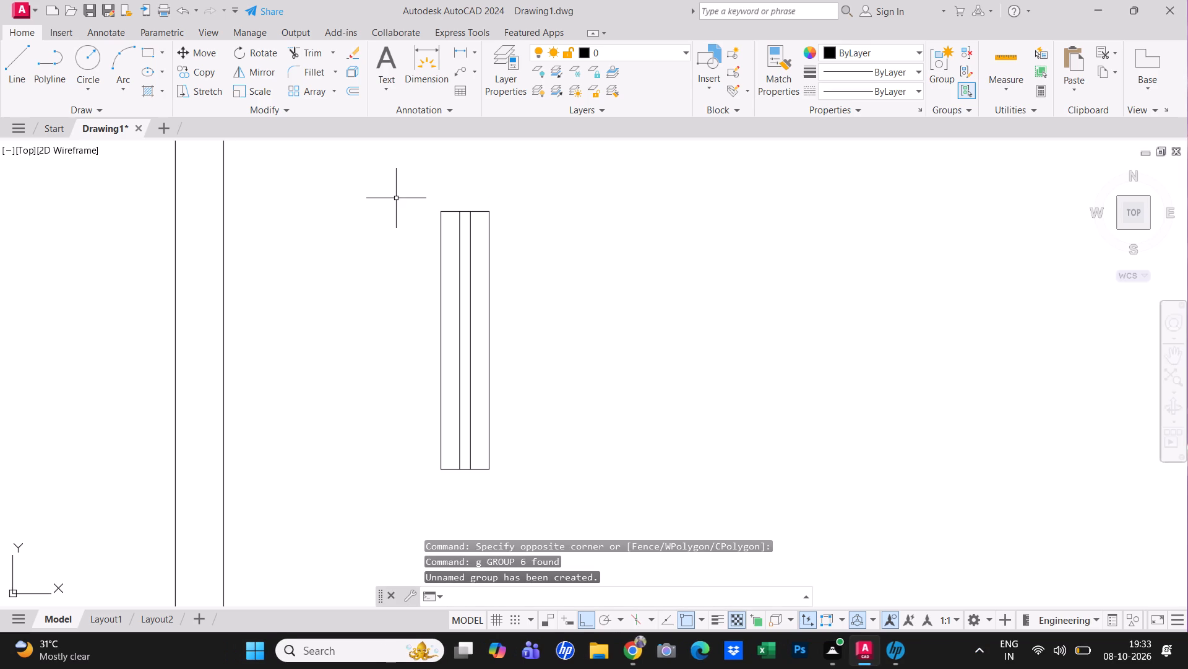
Examine the door openings in the plan's partitions, checking both jambs of the opening beside the upper central partition.
scroll(409, 250, down, 3)
middle_drag(431, 306, 526, 338)
scroll(527, 336, down, 1)
middle_drag(481, 427, 473, 335)
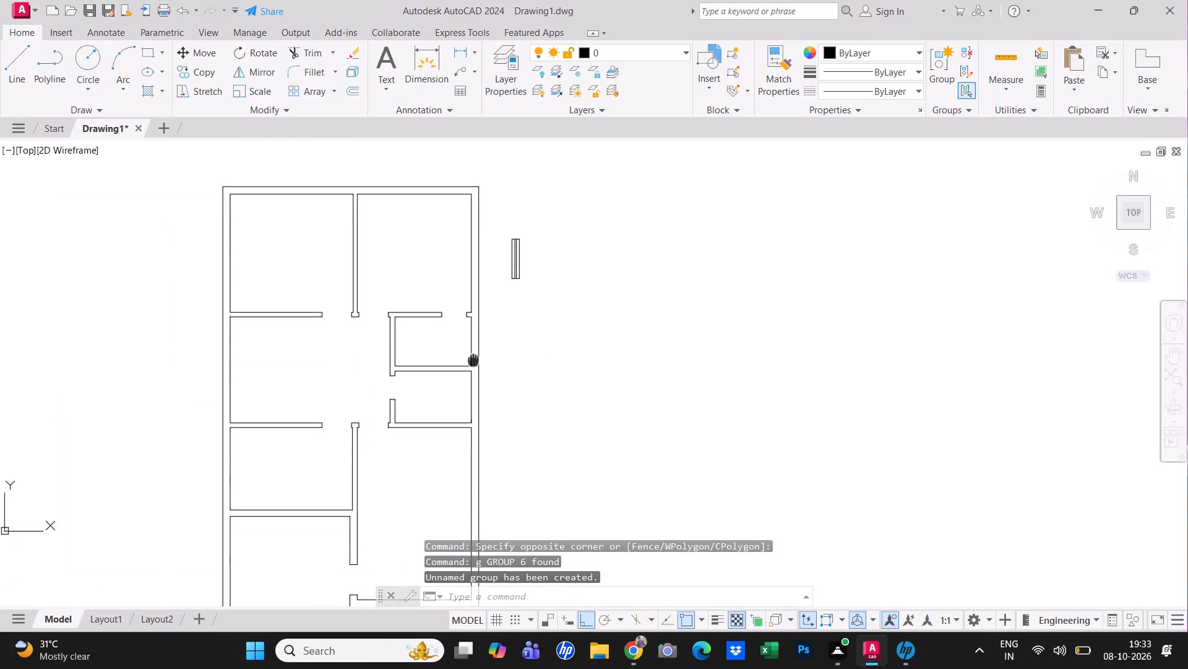
middle_drag(473, 335, 476, 325)
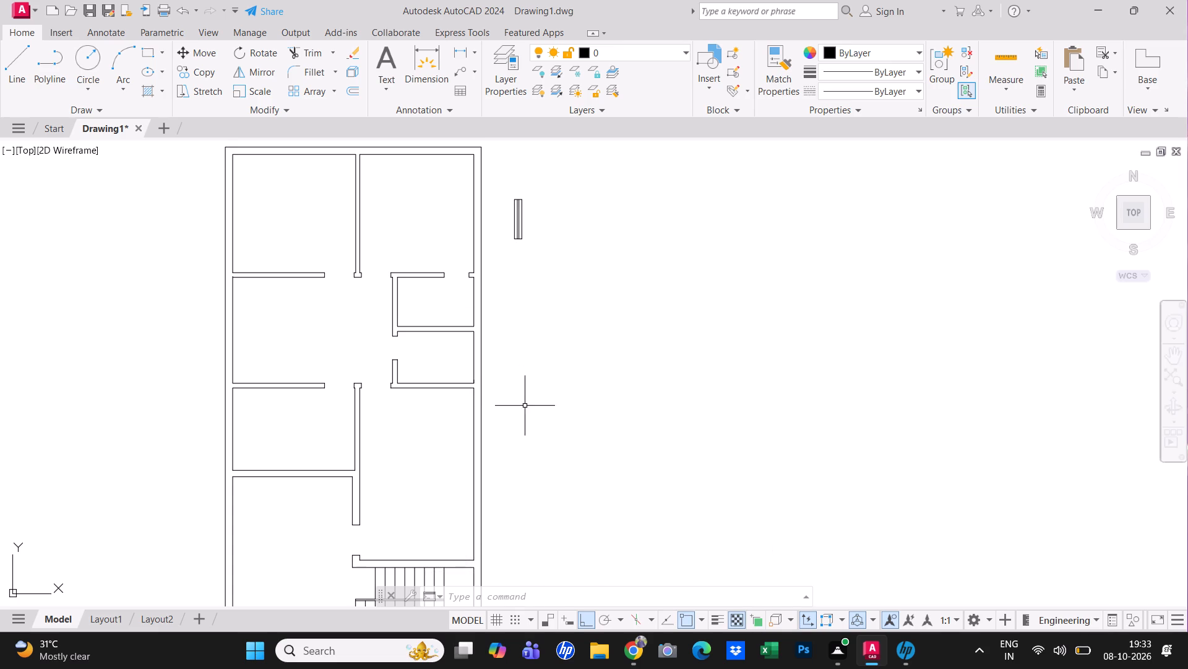
middle_drag(566, 357, 473, 418)
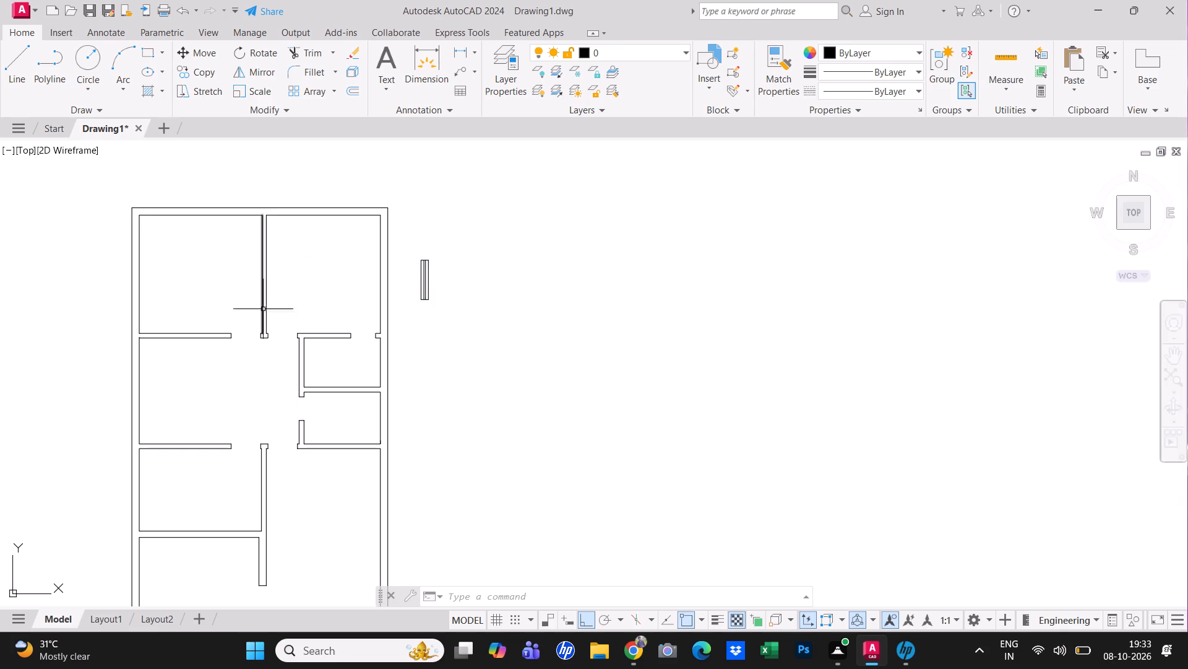
scroll(226, 349, up, 1)
click(235, 328)
scroll(280, 328, up, 1)
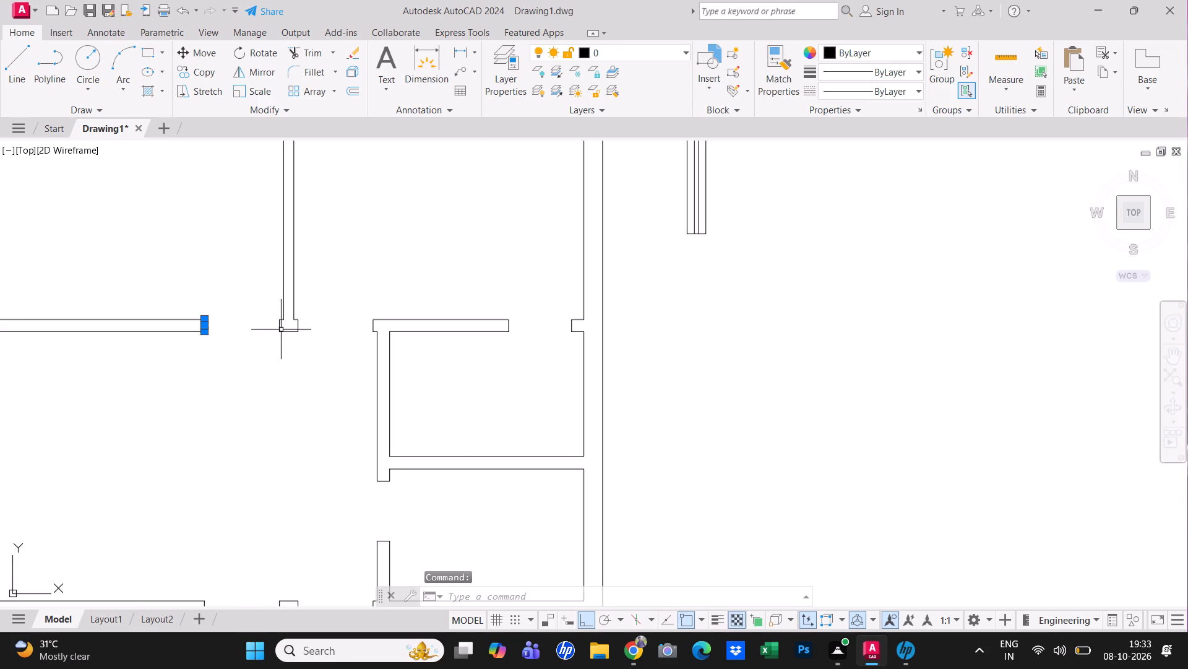
click(281, 330)
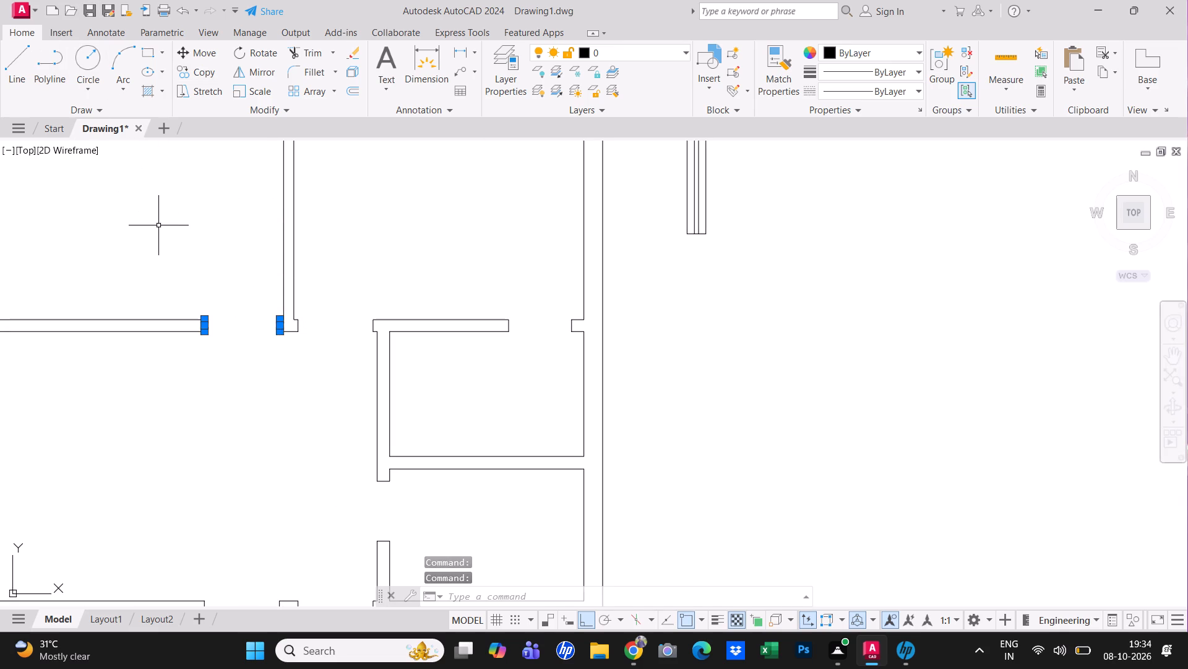
key(Escape)
scroll(159, 225, up, 1)
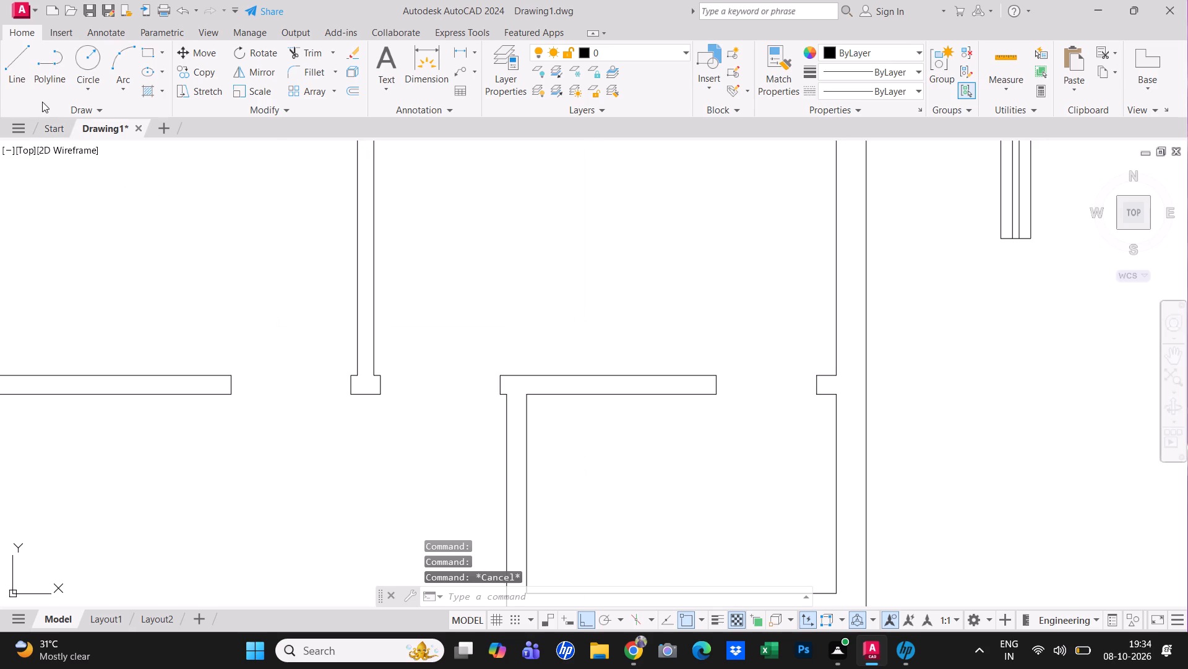
Draw an L of two lines outside the plan's east wall, 3' horizontally to the west and 3' vertically upward.
click(13, 66)
scroll(385, 502, down, 2)
middle_drag(705, 487, 447, 445)
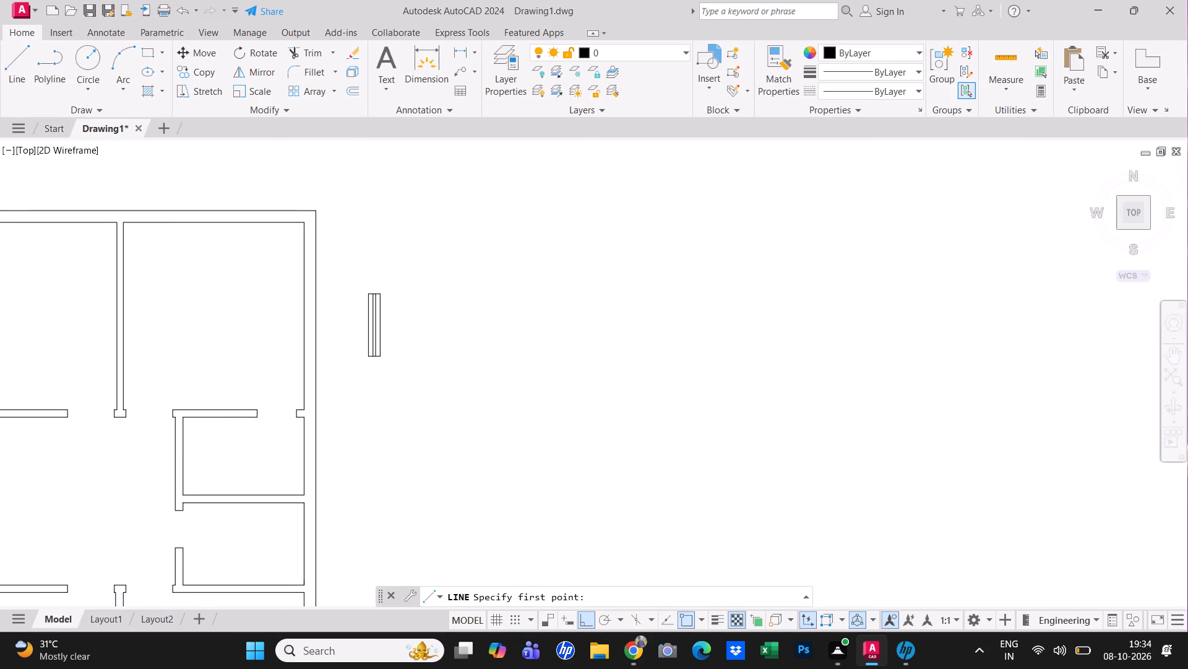
click(551, 419)
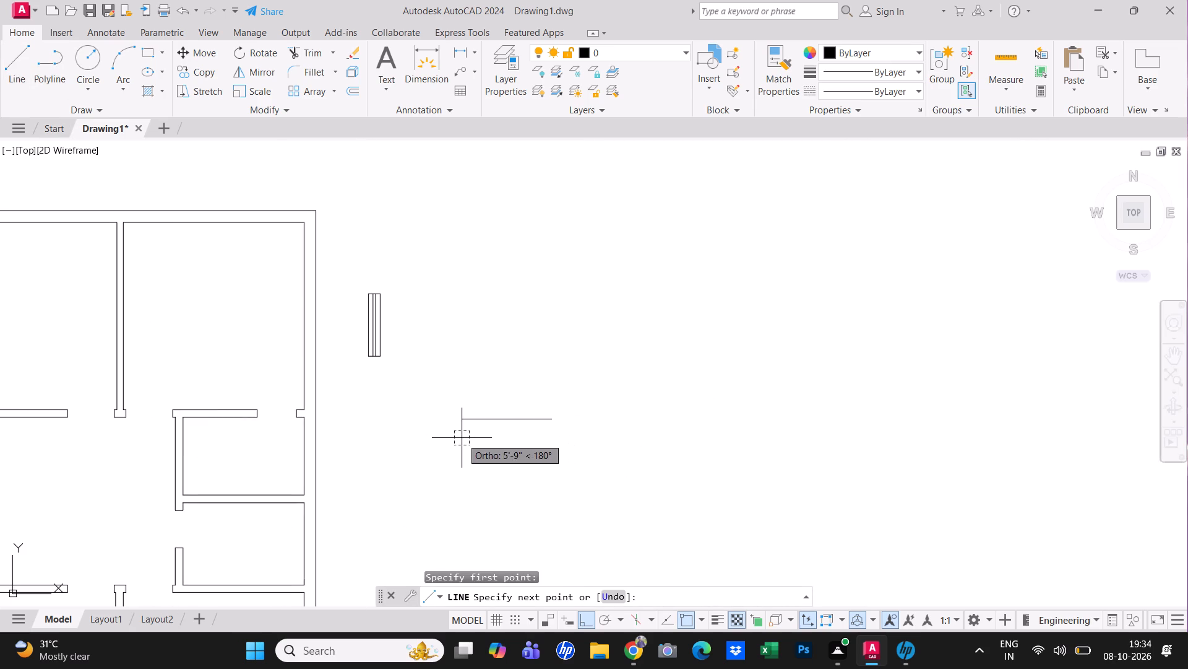
key(3)
key(apostrophe)
key(Return)
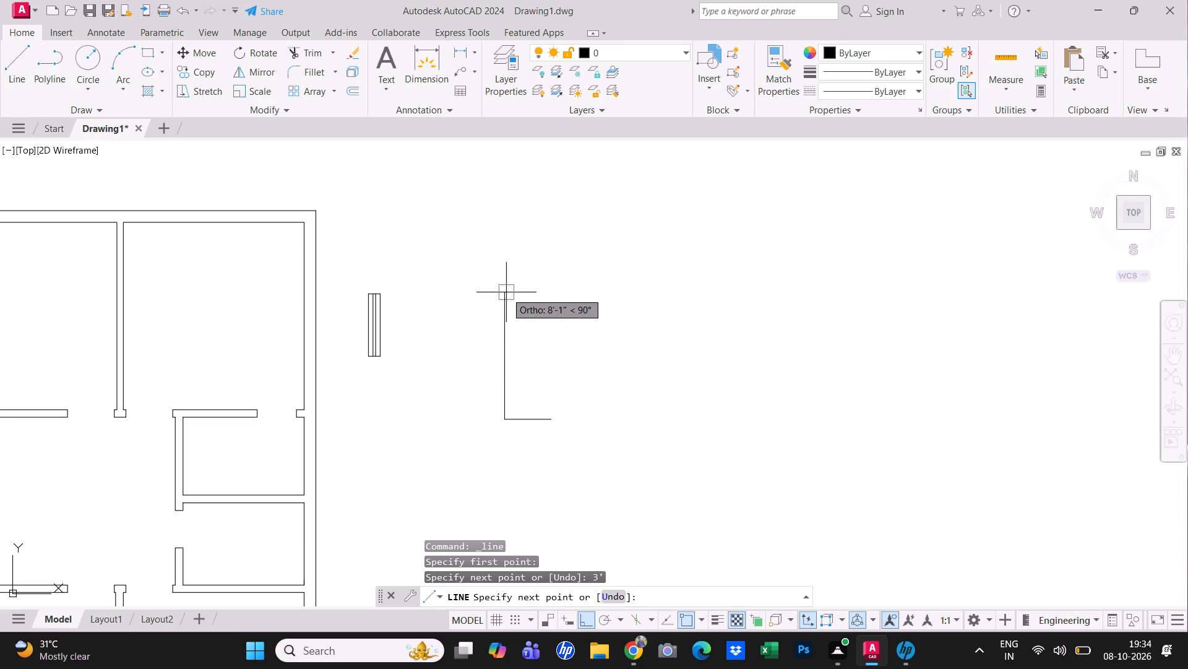
text(3')
key(Return)
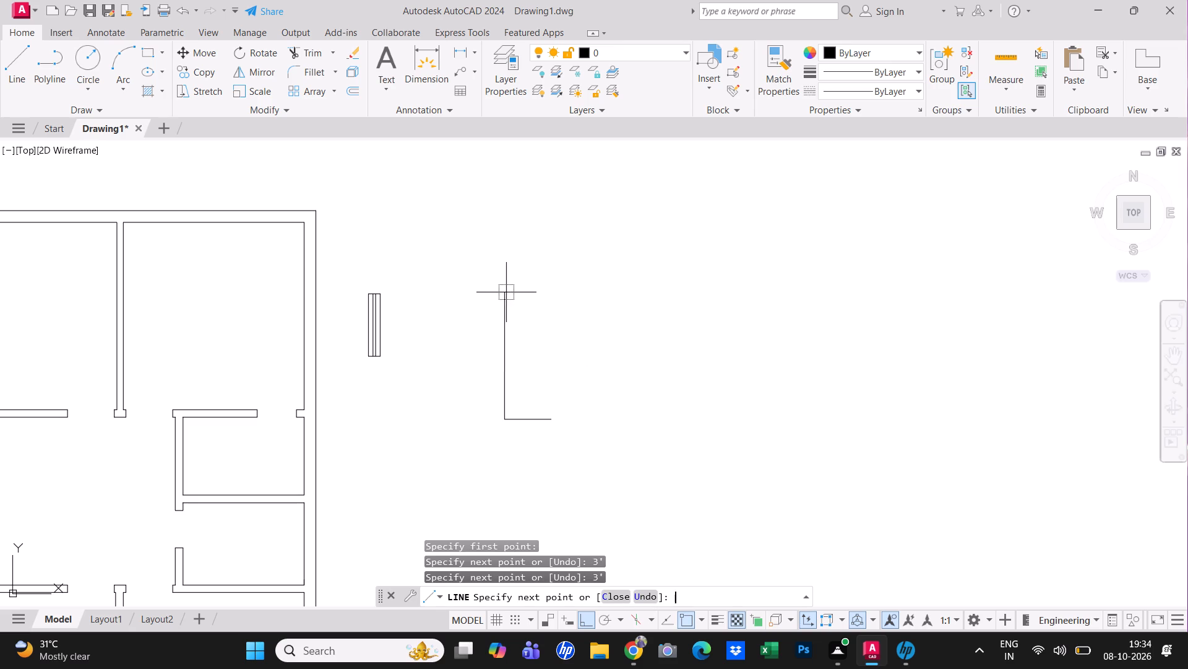
right_click(451, 221)
click(487, 227)
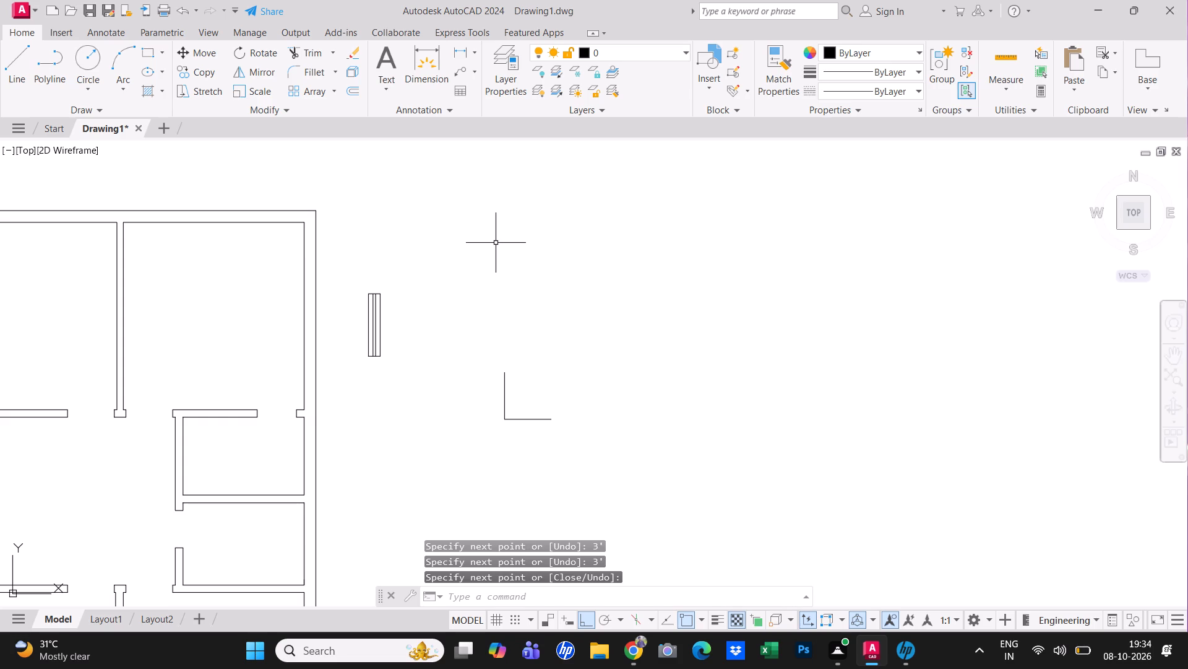
Offset the L's 3' vertical line by 1" toward the inside to form the door leaf.
text(o)
key(space)
text(1")
key(Return)
scroll(489, 356, up, 1)
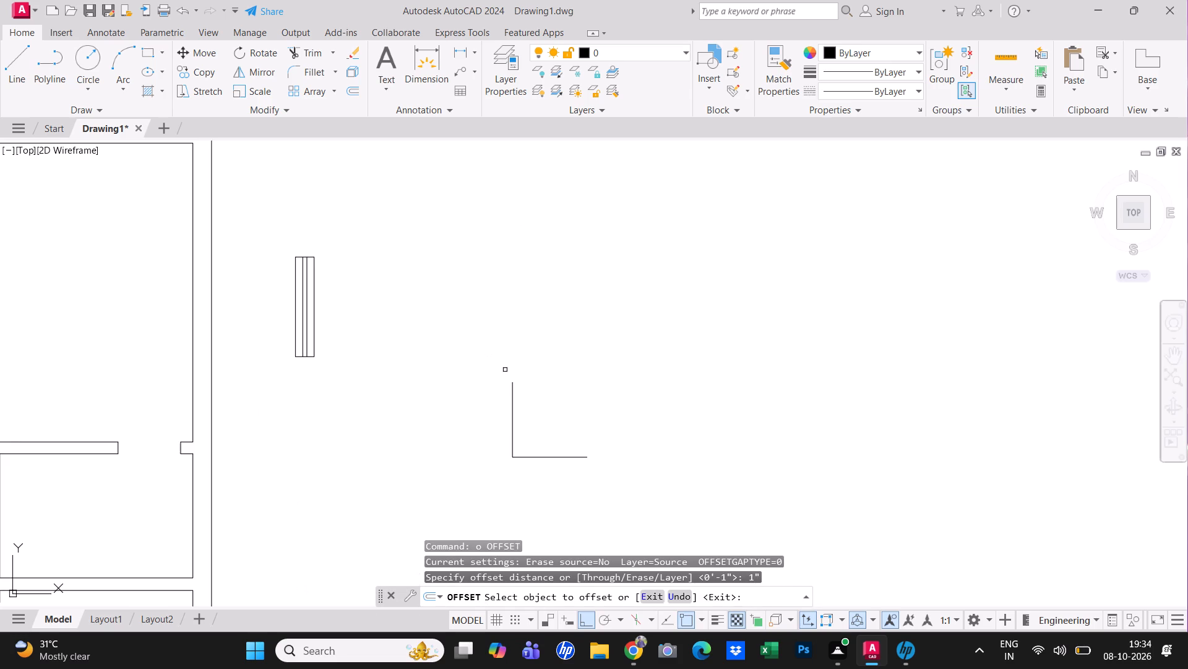
drag(513, 413, 530, 406)
click(538, 404)
right_click(528, 391)
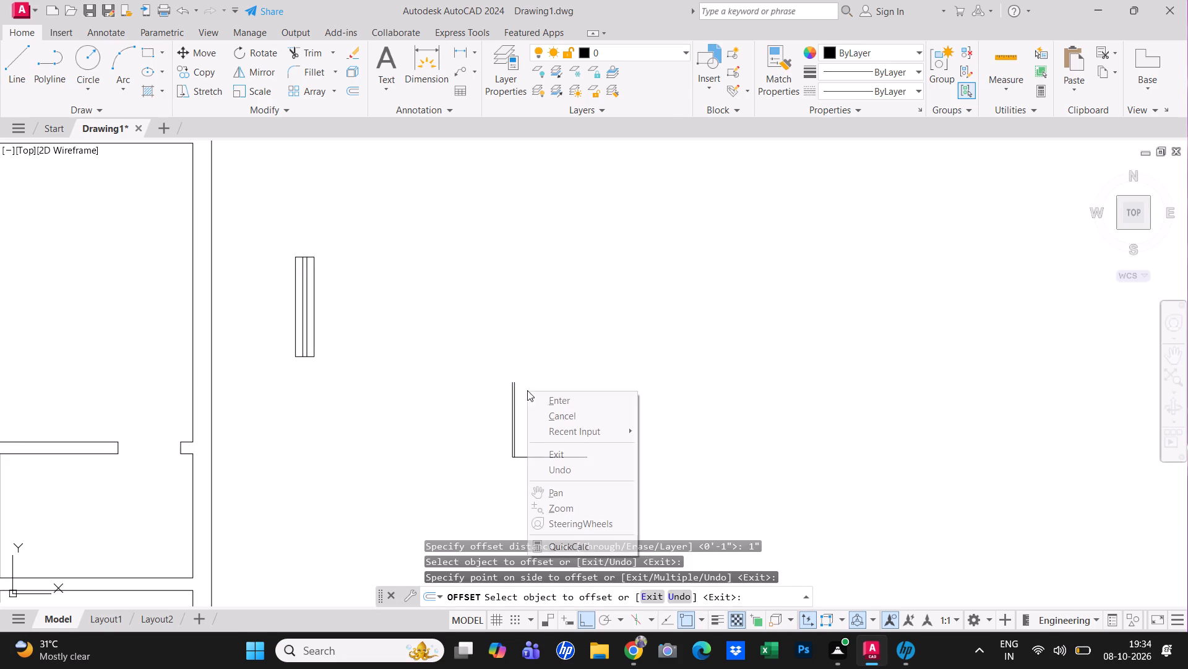
click(562, 398)
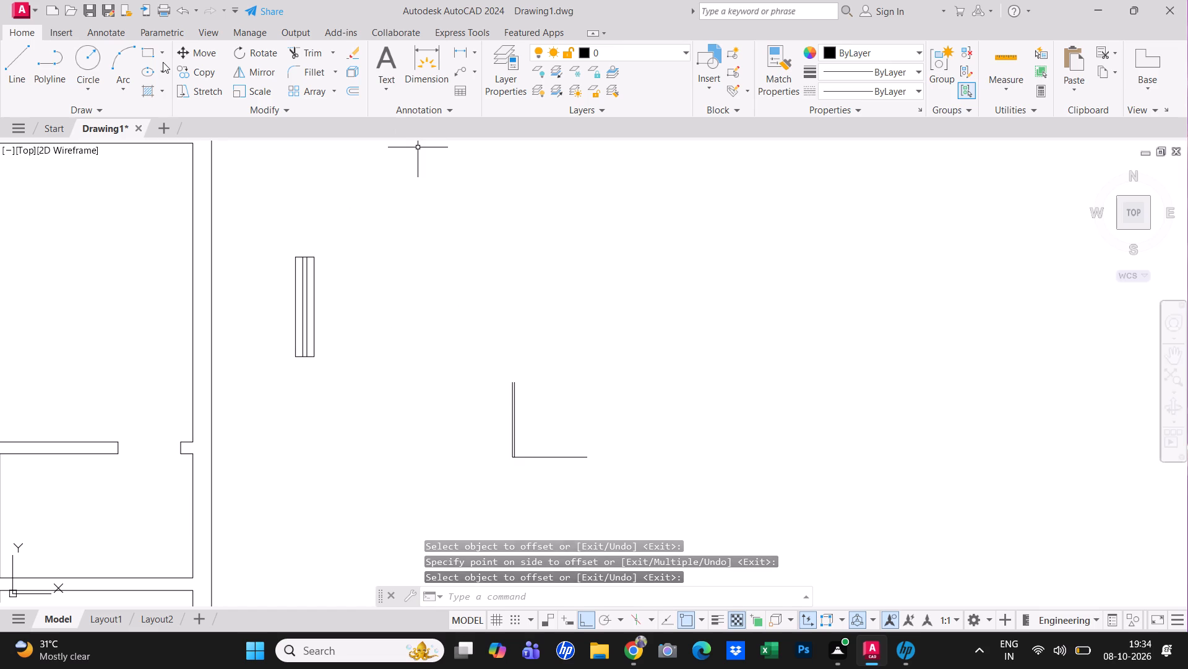
Draw the door swing as a three-point arc through the tops of both leaf lines to the horizontal line's free end.
click(121, 60)
scroll(528, 398, up, 2)
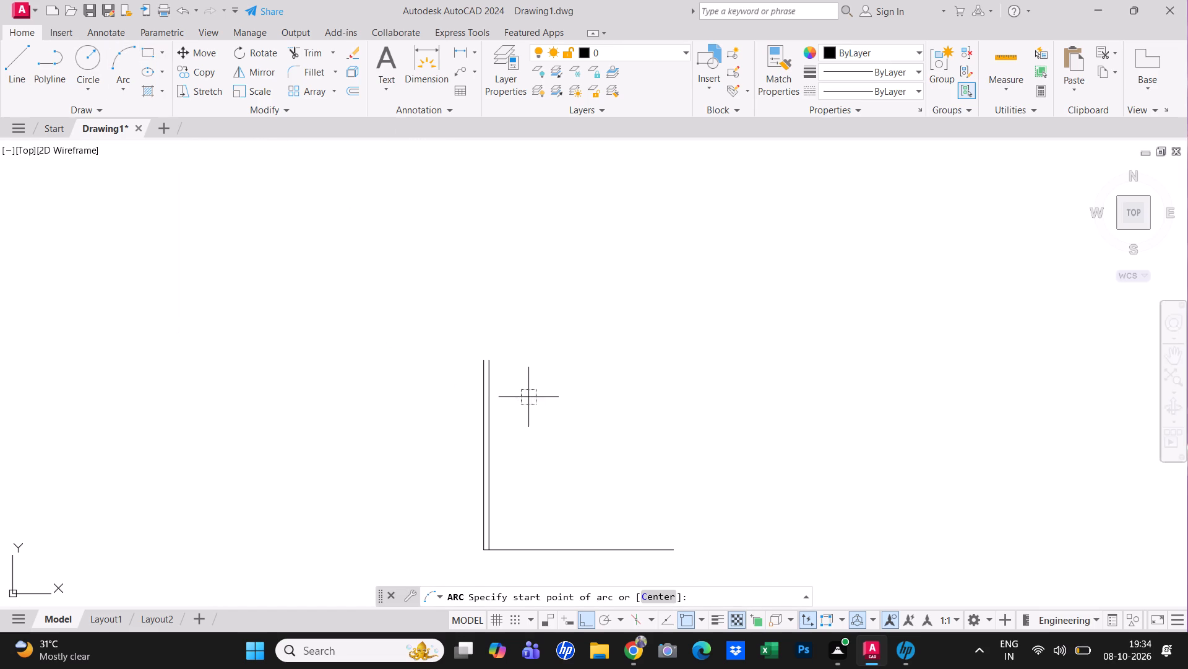
click(484, 359)
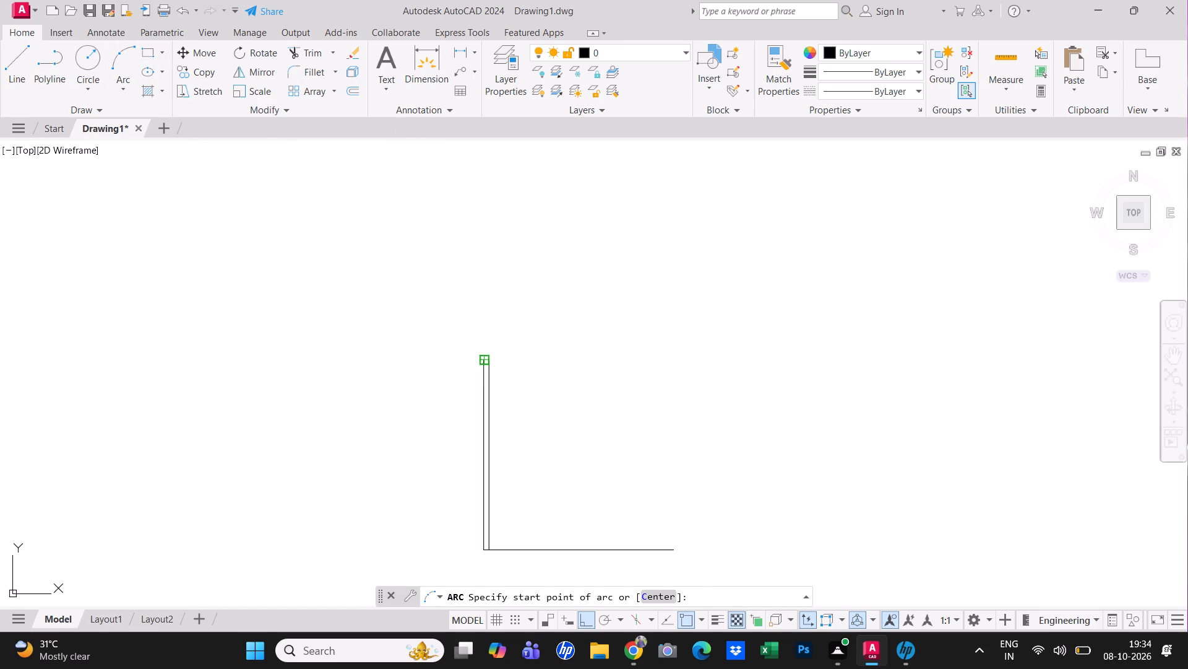
click(489, 361)
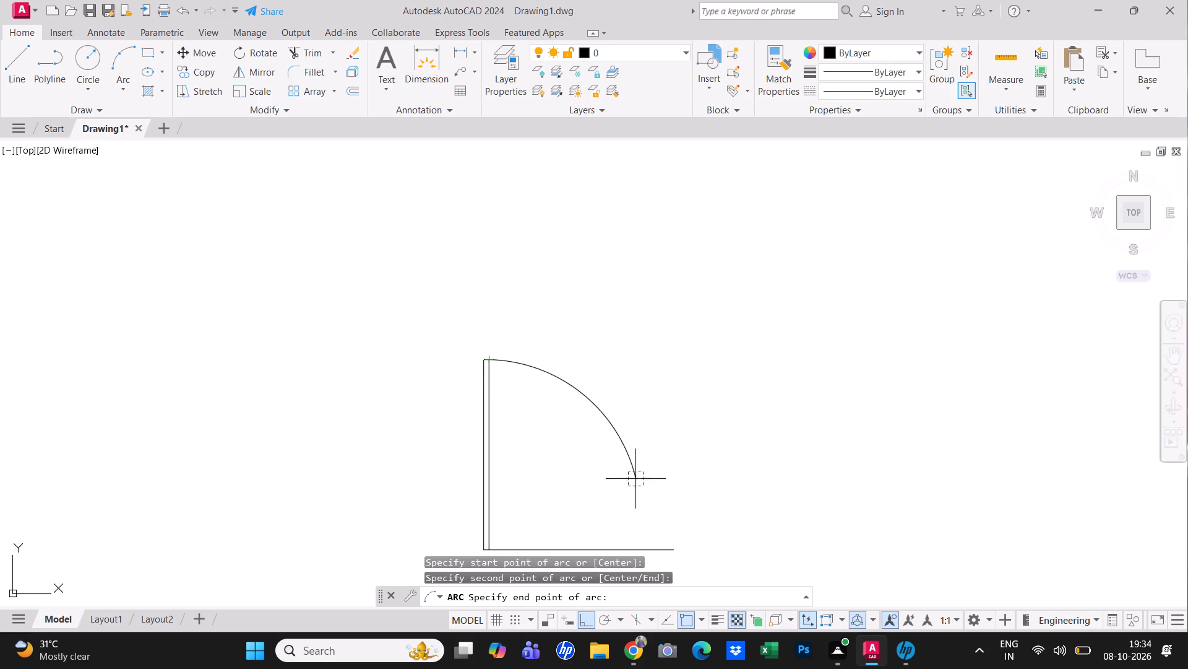
click(675, 549)
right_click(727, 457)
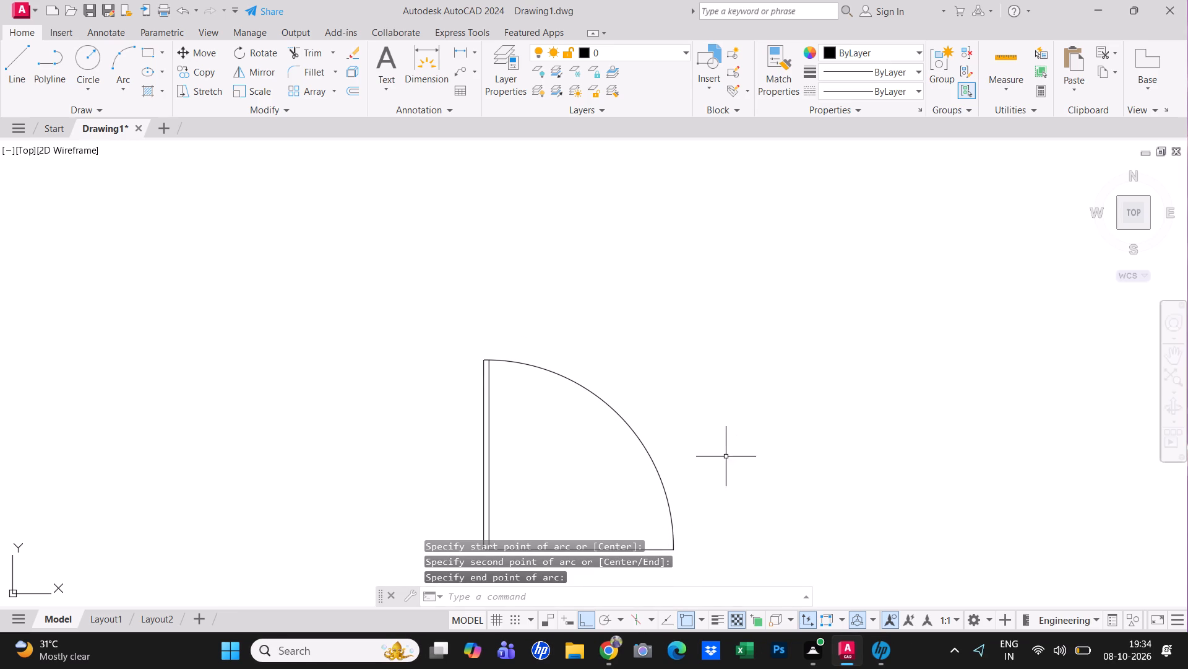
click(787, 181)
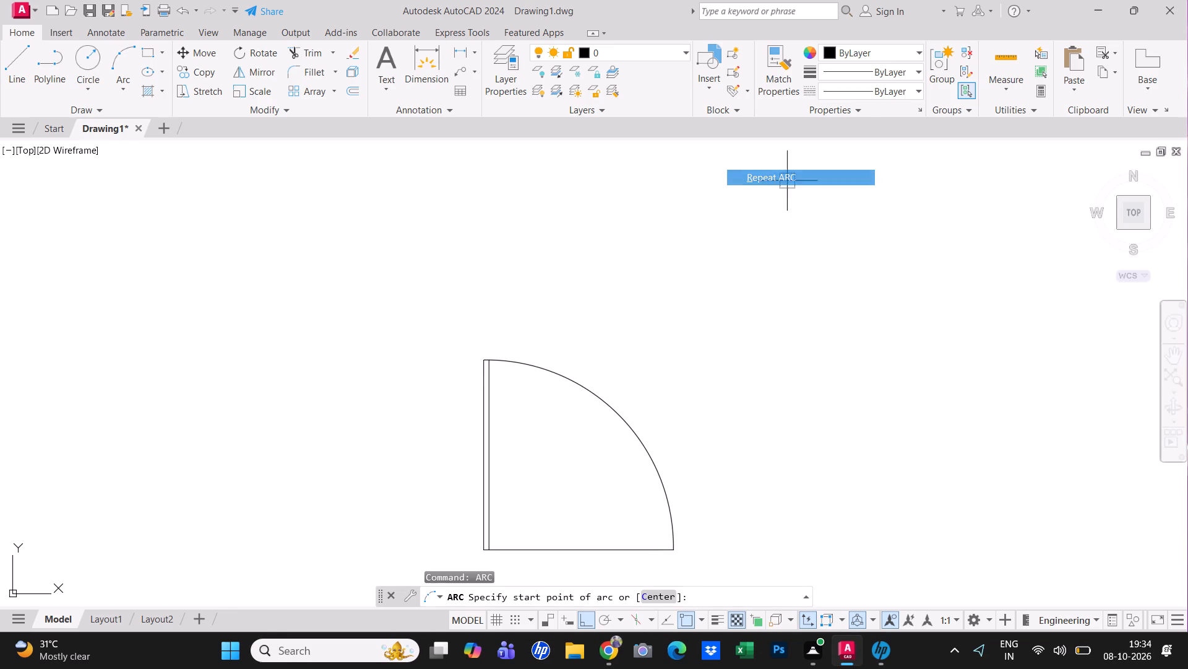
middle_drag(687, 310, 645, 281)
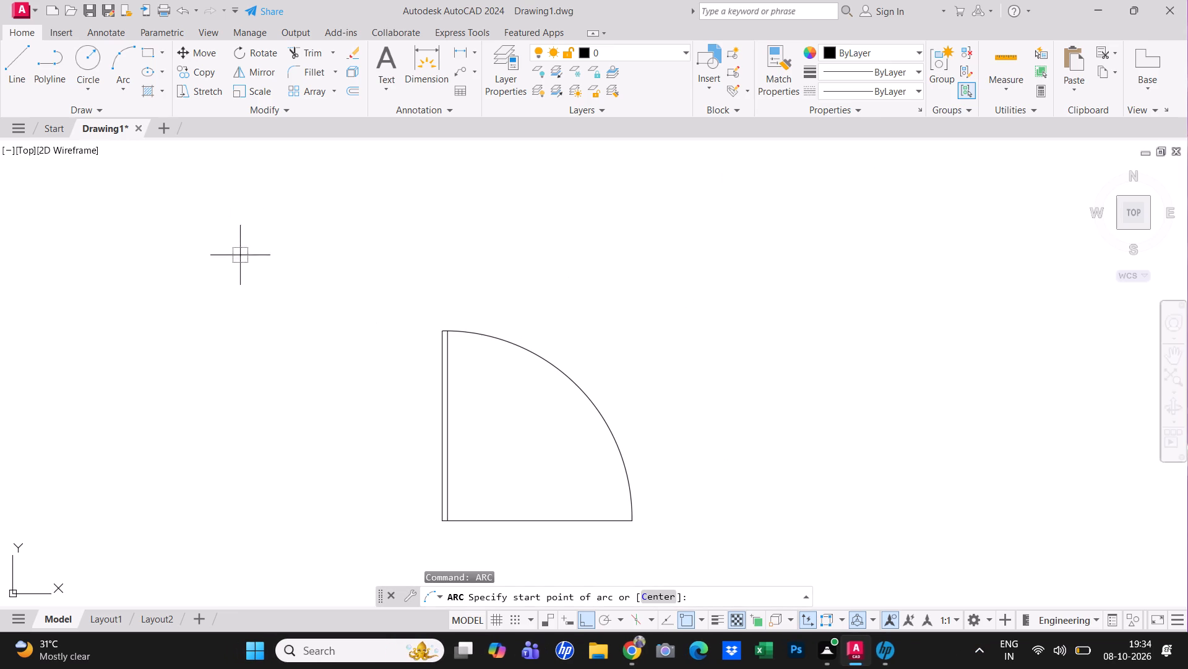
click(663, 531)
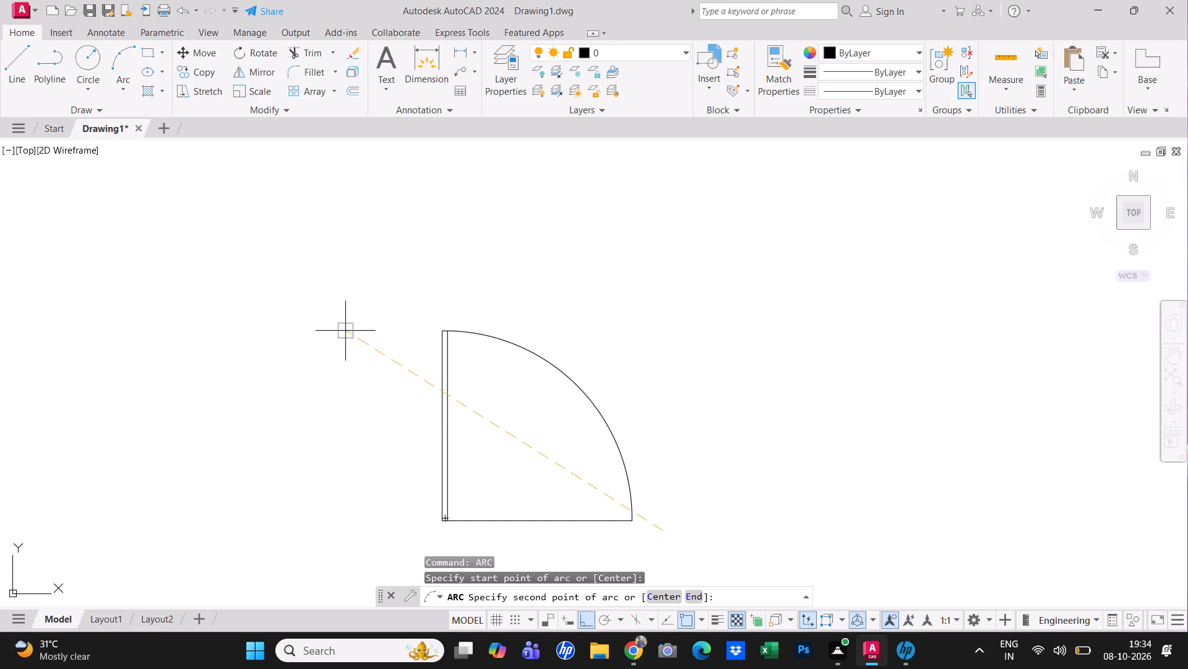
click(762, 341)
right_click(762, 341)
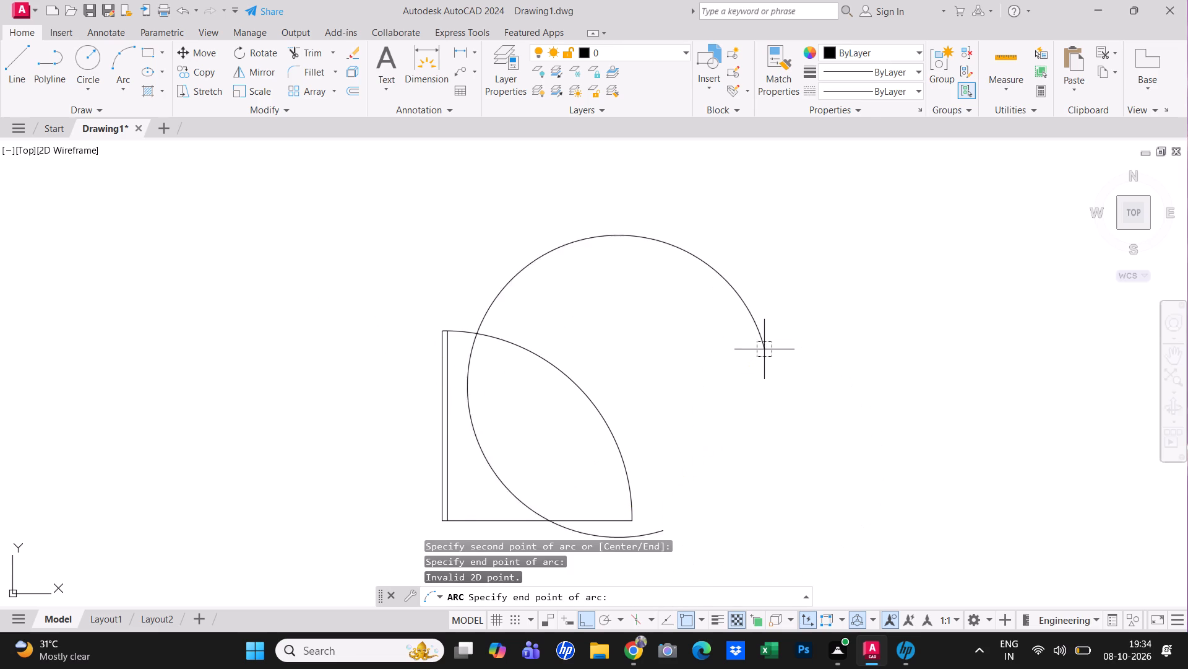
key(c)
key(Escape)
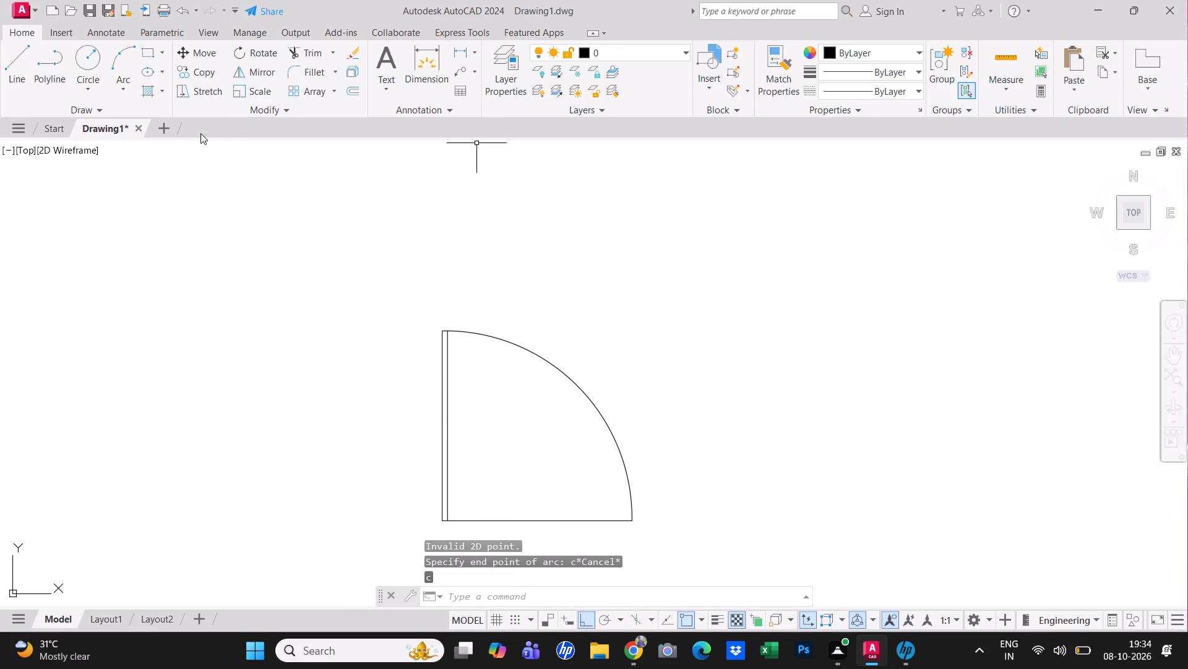
Group the door symbol's leaf lines, base line and swing arc.
middle_drag(374, 262, 387, 202)
click(710, 500)
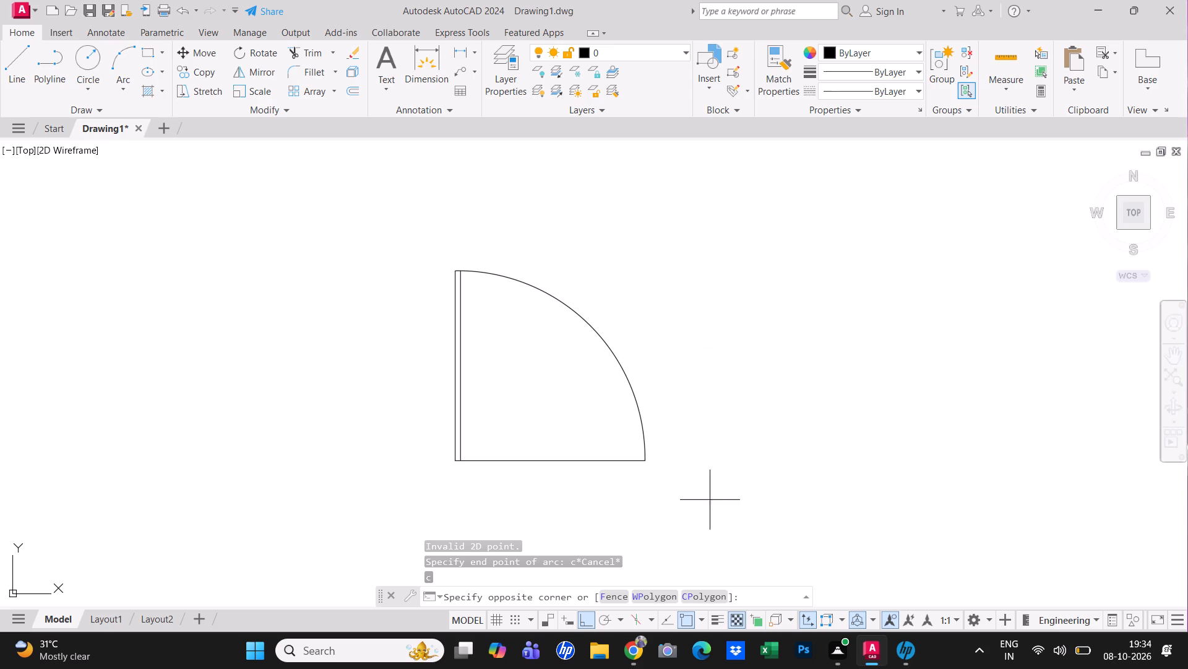
click(258, 222)
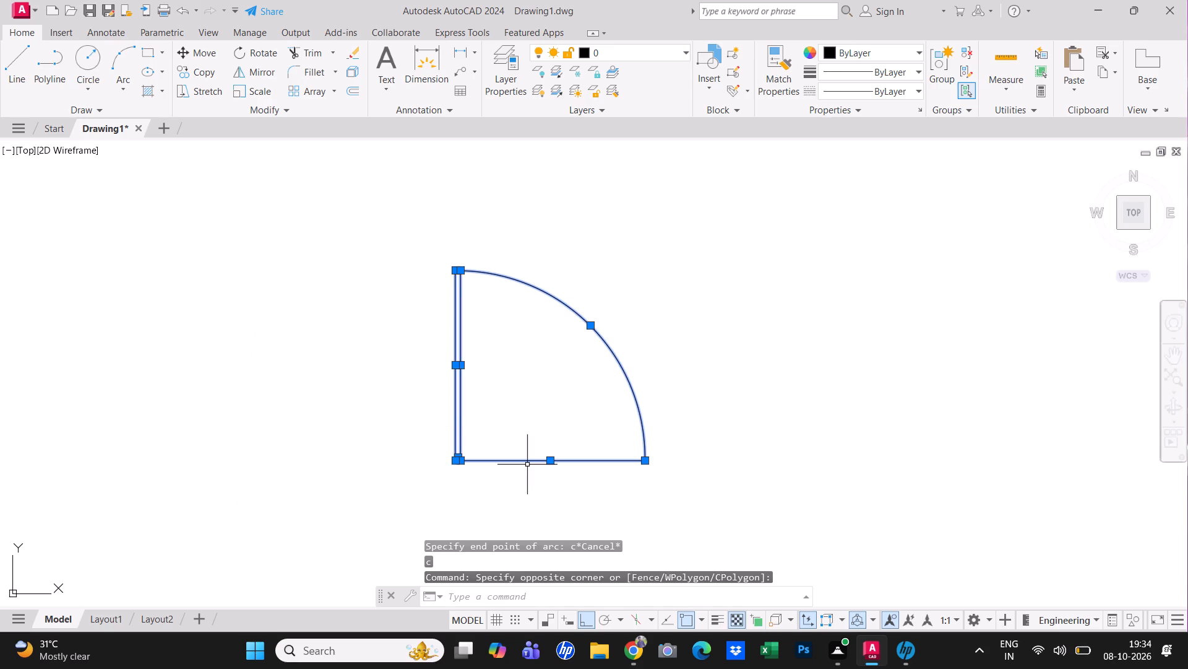
text(g)
key(space)
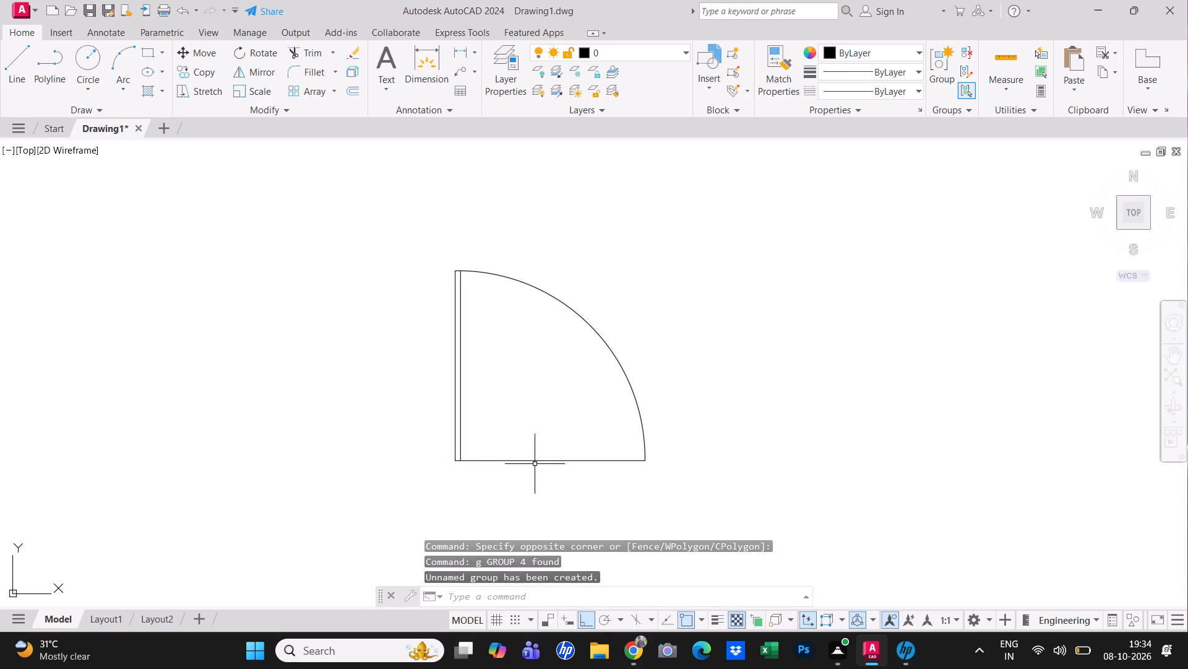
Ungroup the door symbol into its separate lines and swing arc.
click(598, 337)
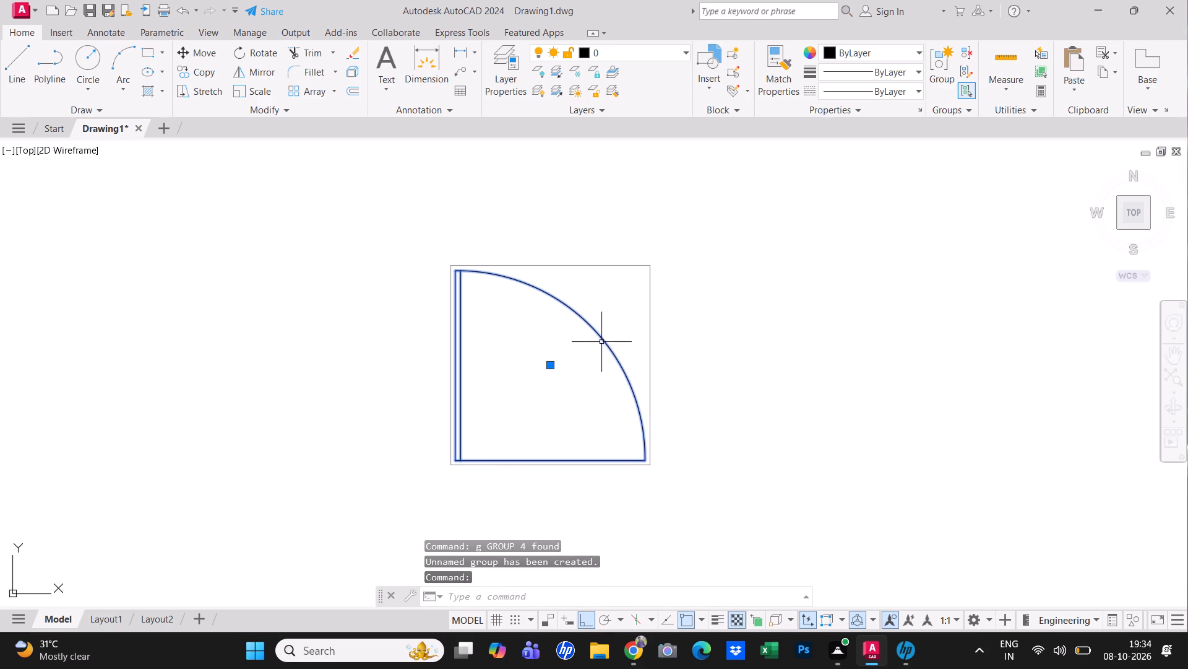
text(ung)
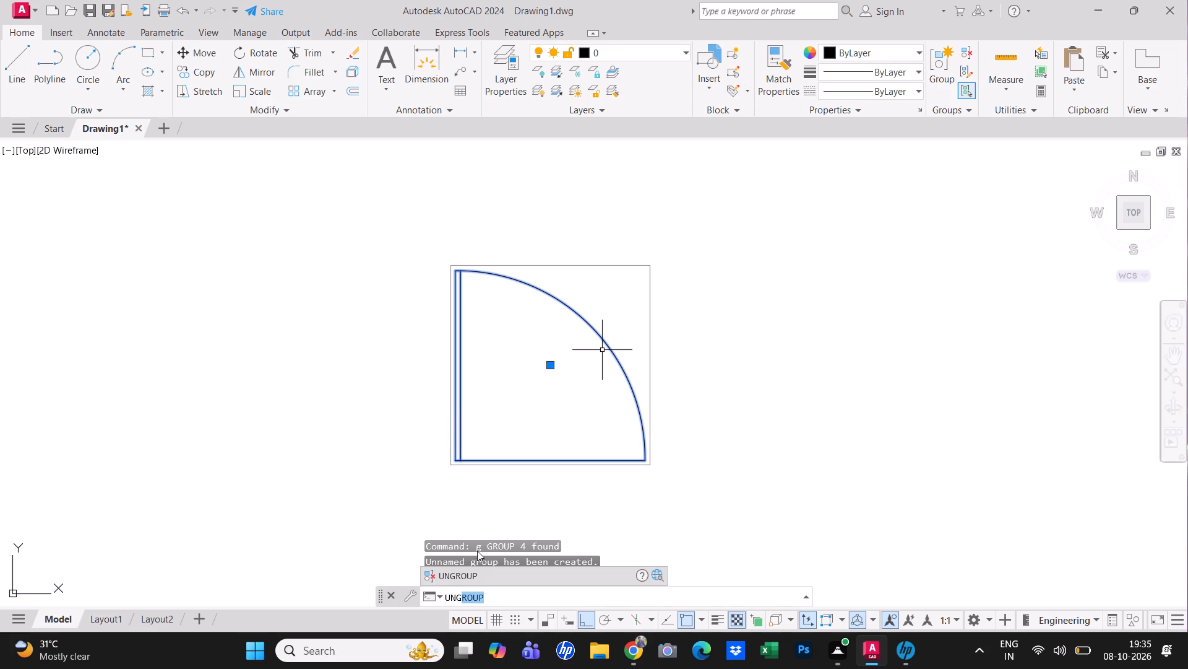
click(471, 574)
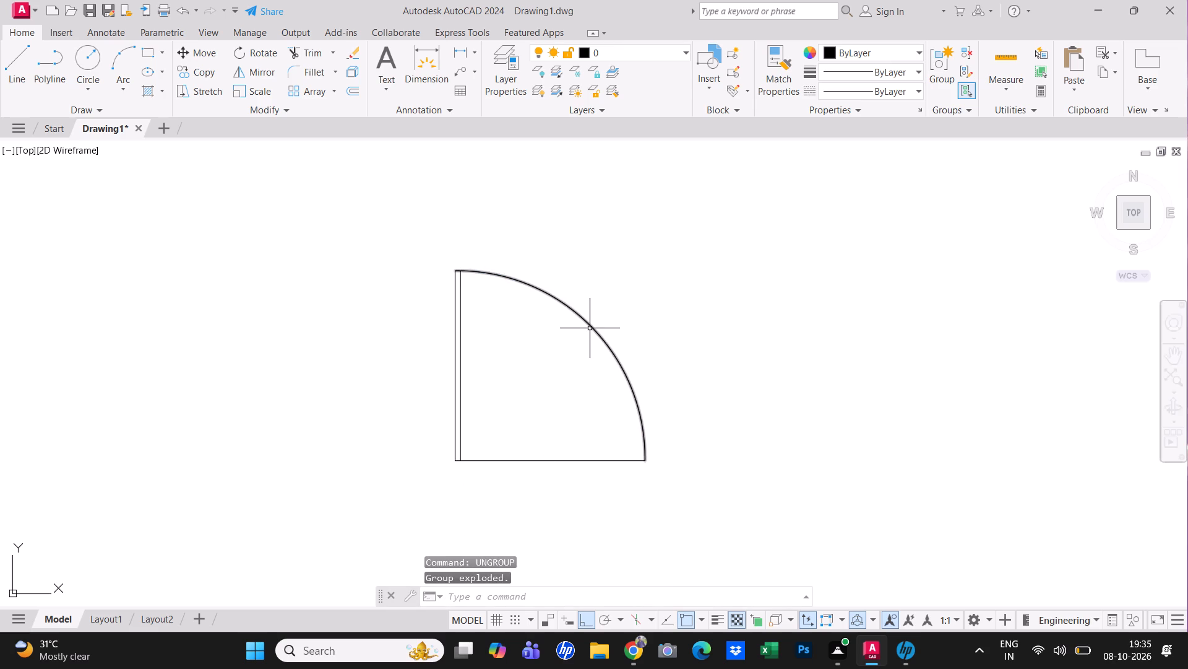
Examine the linetype and lineweight options in the door swing arc's properties.
click(590, 328)
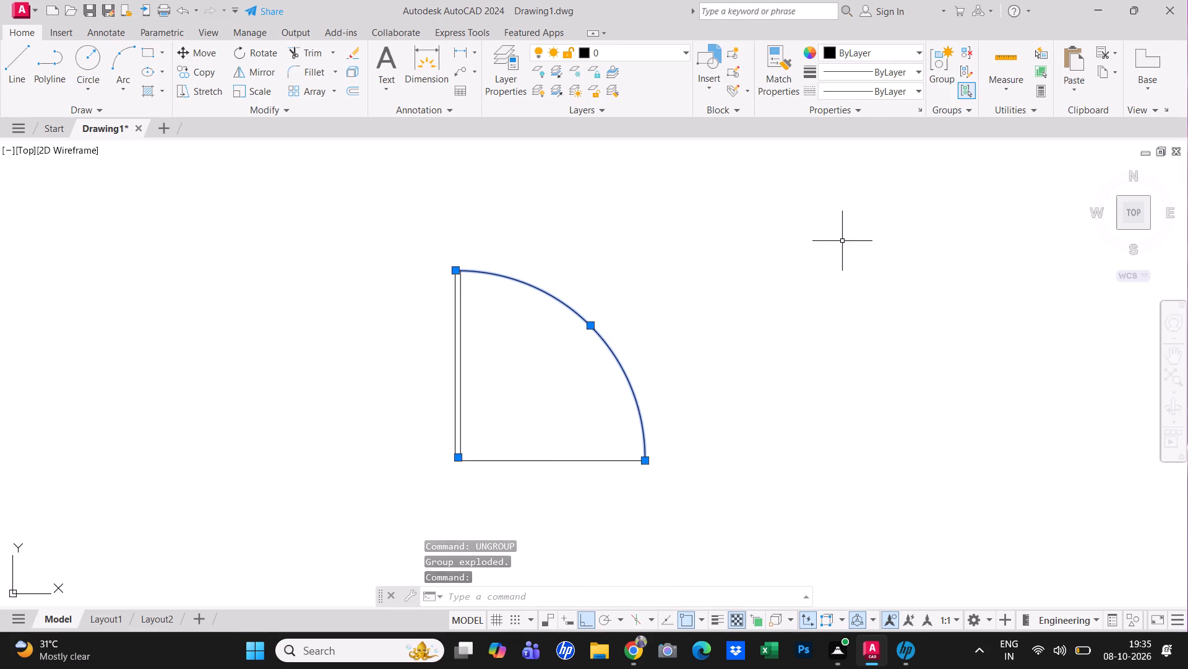
right_click(559, 303)
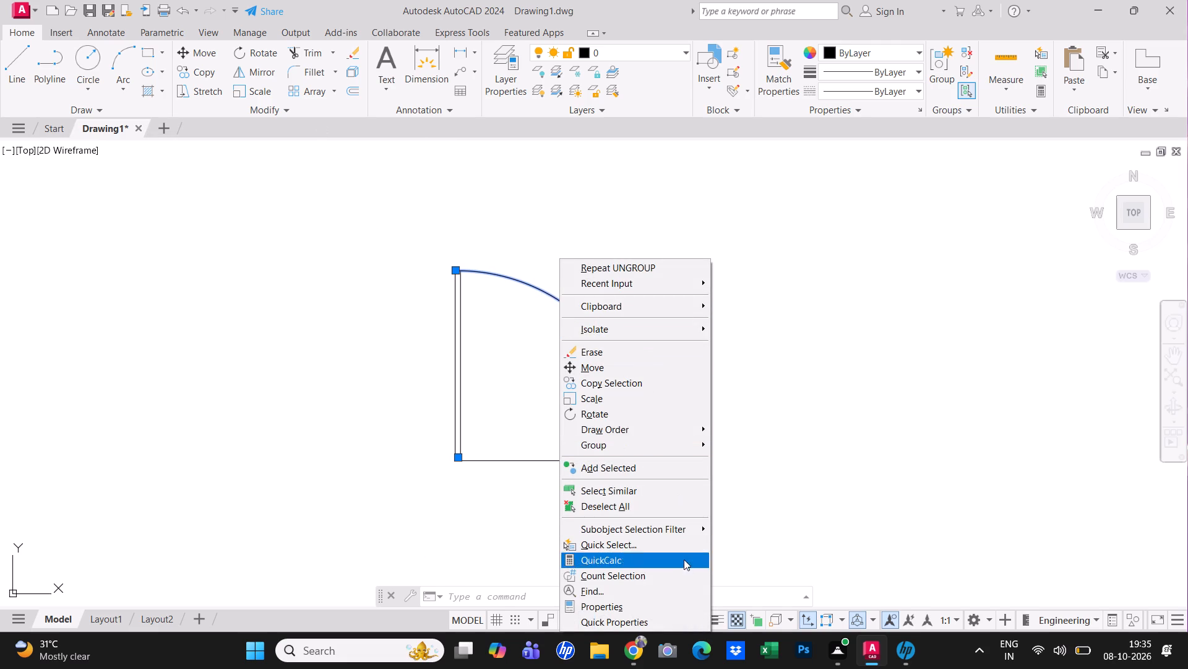
click(681, 603)
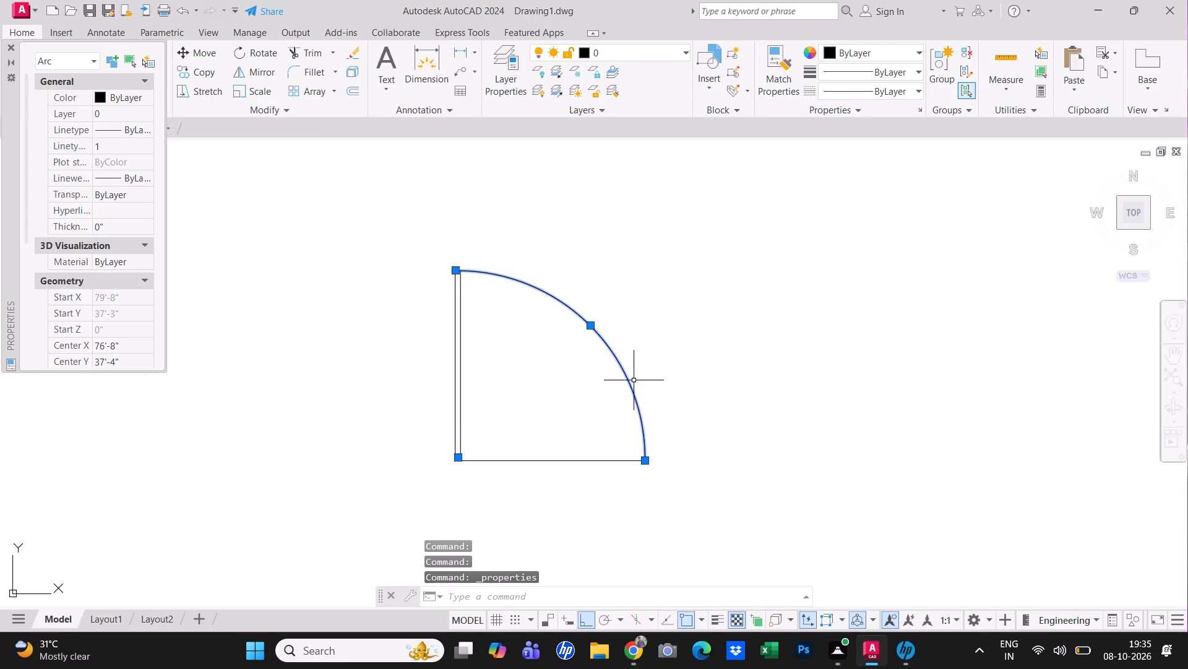
click(142, 131)
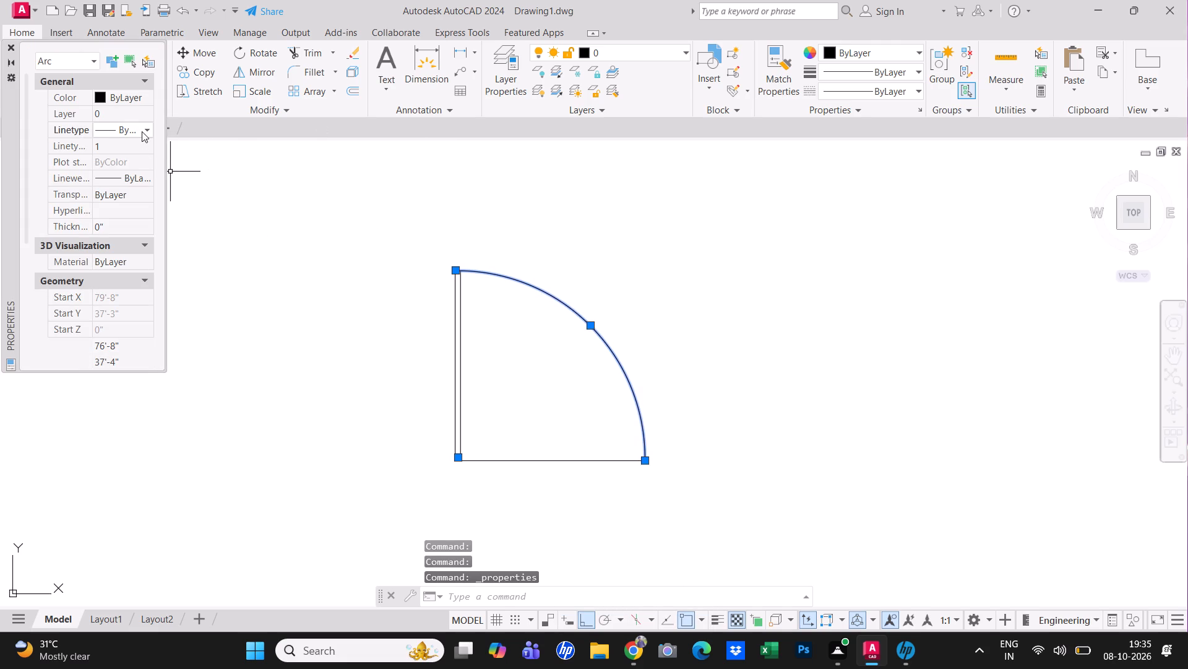
click(142, 131)
click(142, 131)
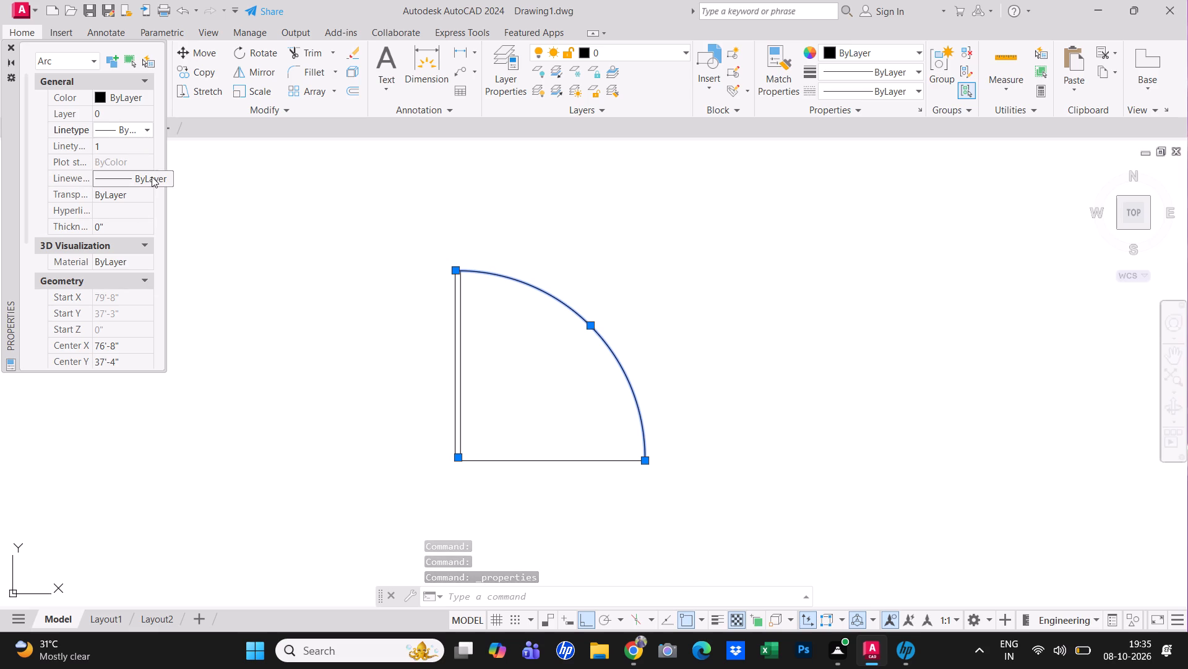
click(151, 177)
click(151, 177)
scroll(110, 249, down, 4)
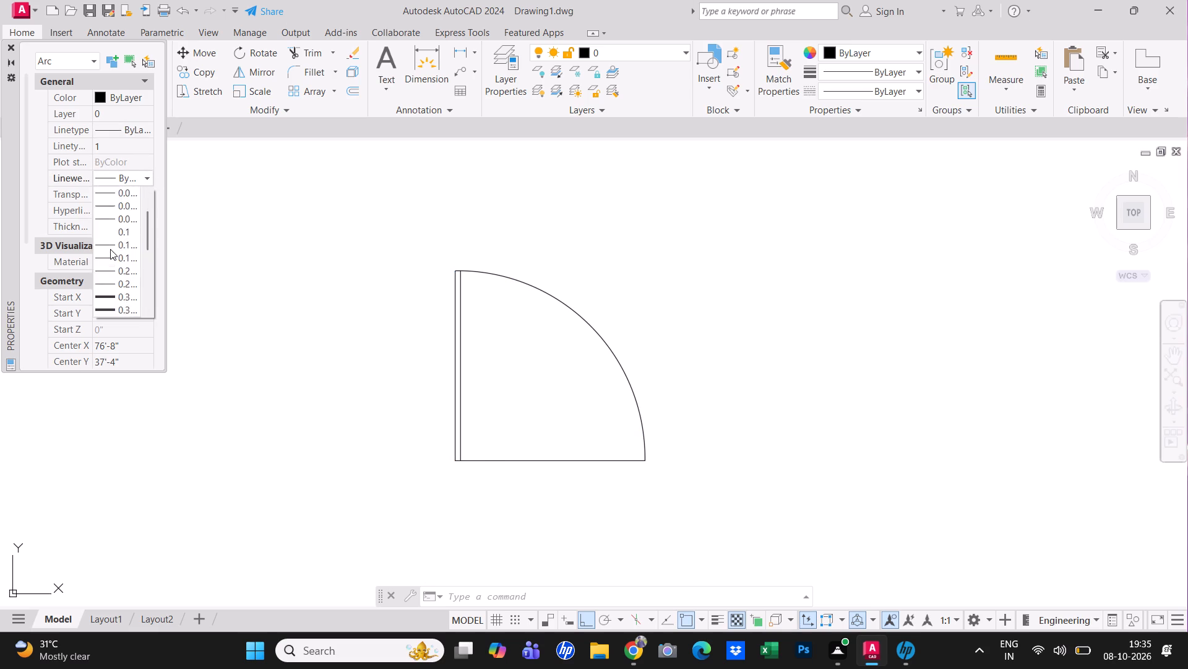
scroll(110, 249, down, 3)
scroll(110, 249, up, 1)
scroll(110, 249, down, 4)
click(217, 233)
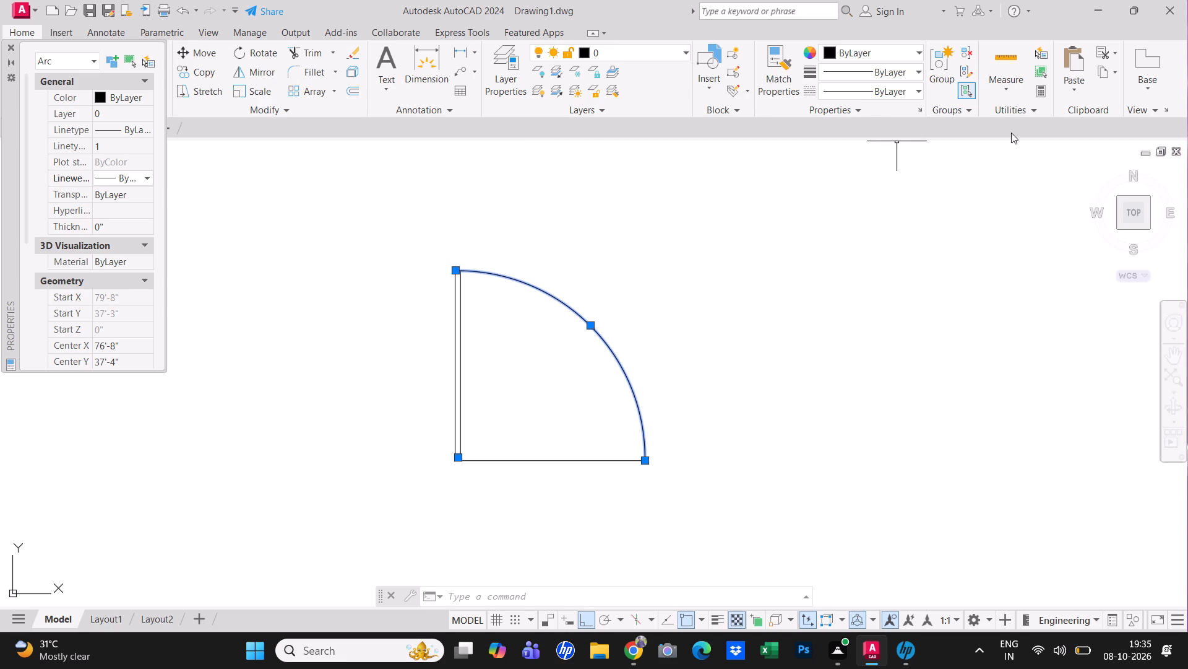
click(860, 74)
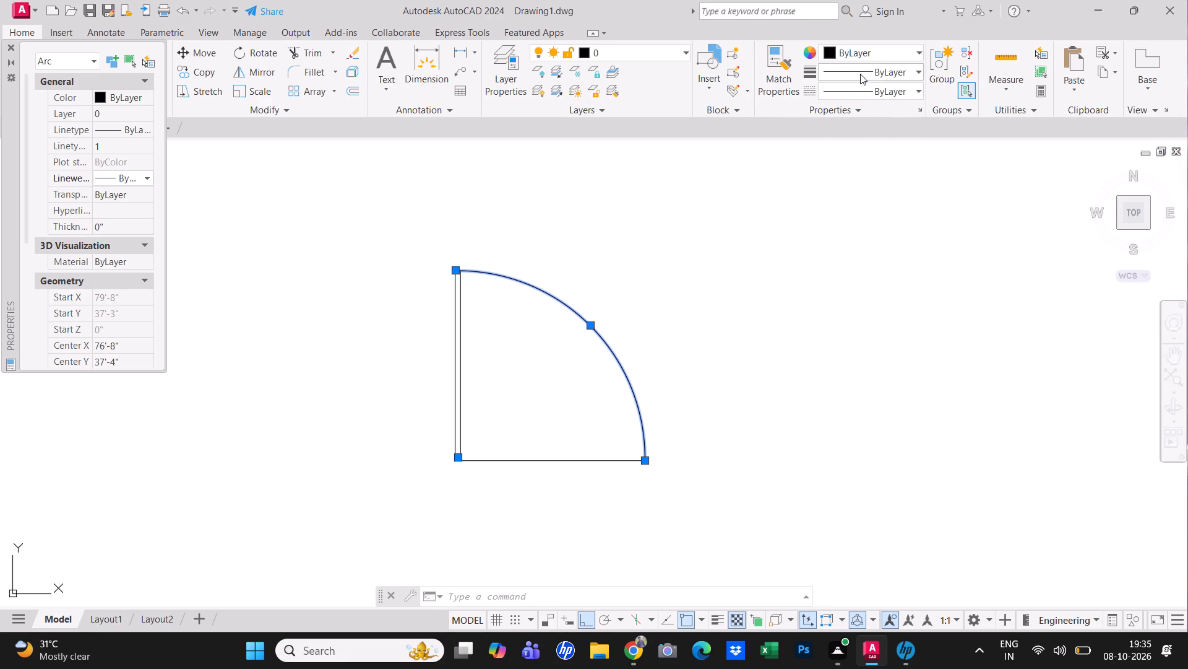
click(860, 74)
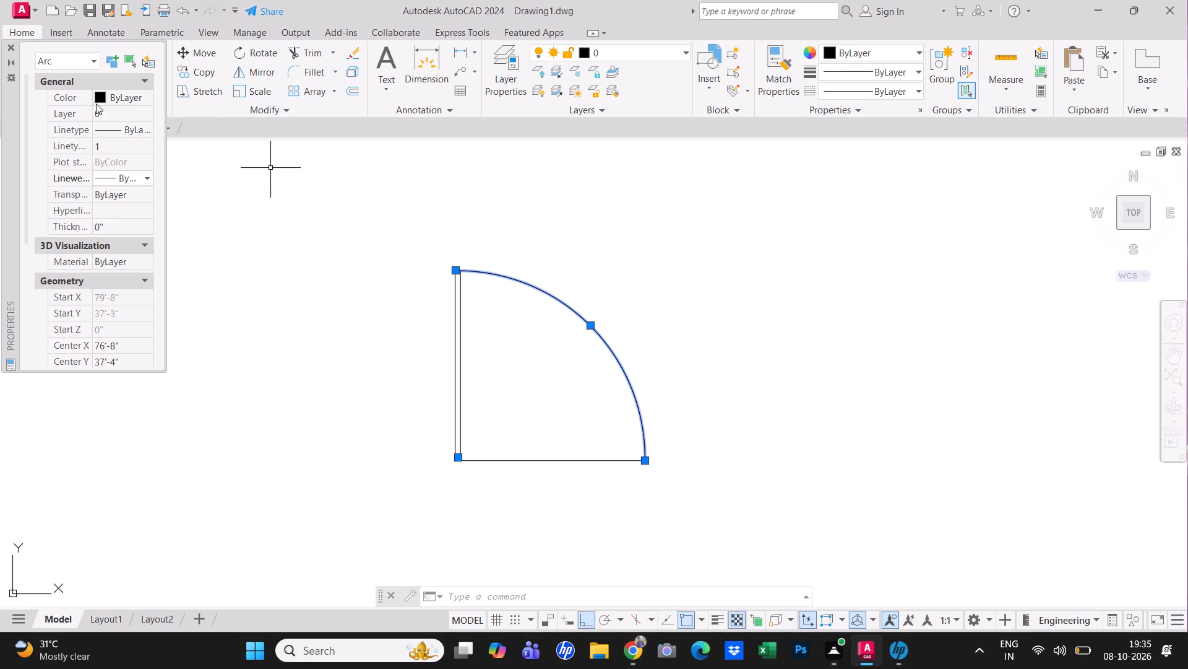
click(13, 46)
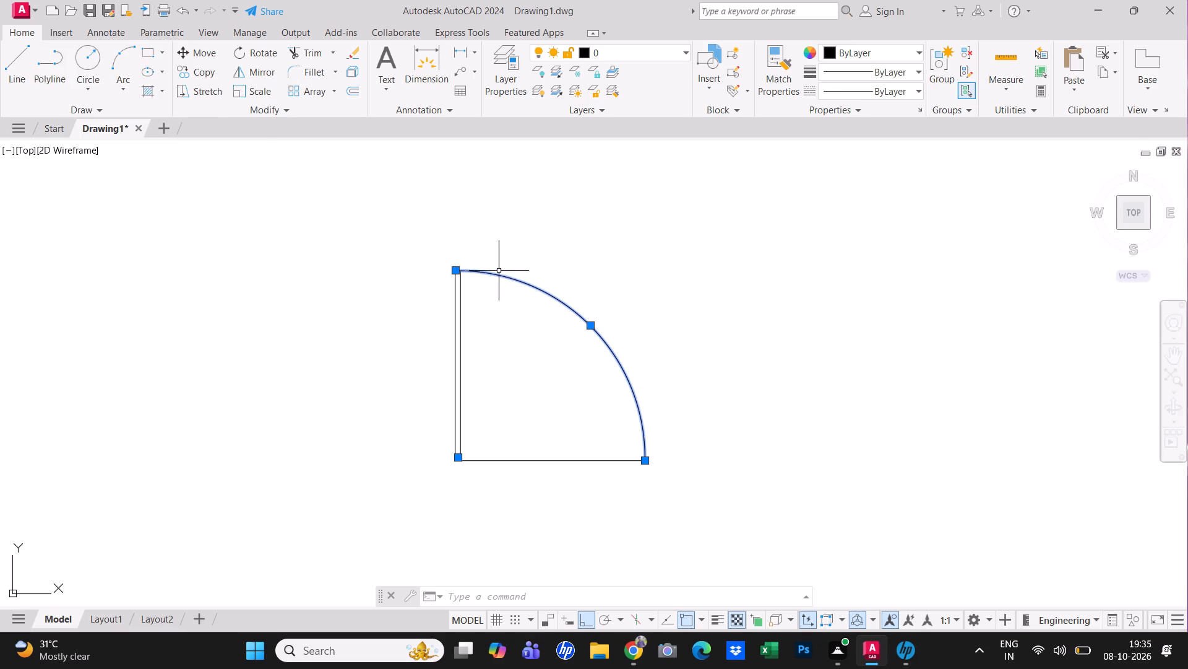
Look through the lineweight choices in the swing arc's properties again, leave them as they are and deselect the arc.
right_click(523, 209)
click(552, 222)
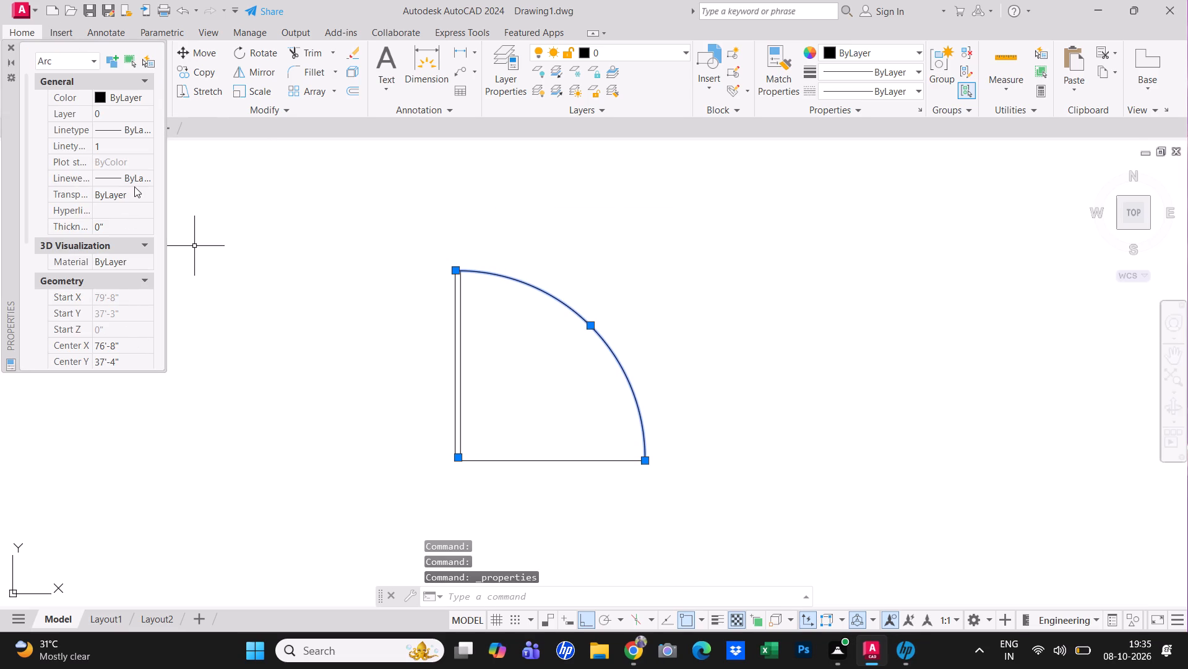
click(142, 172)
click(141, 183)
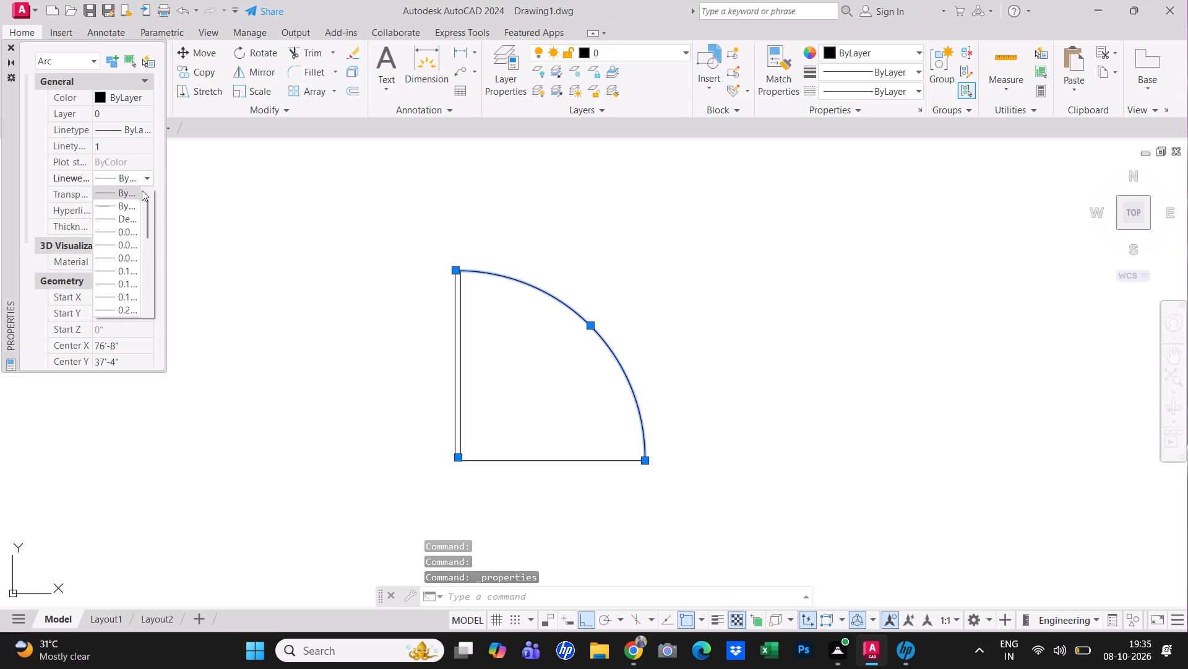
scroll(133, 242, down, 9)
click(262, 229)
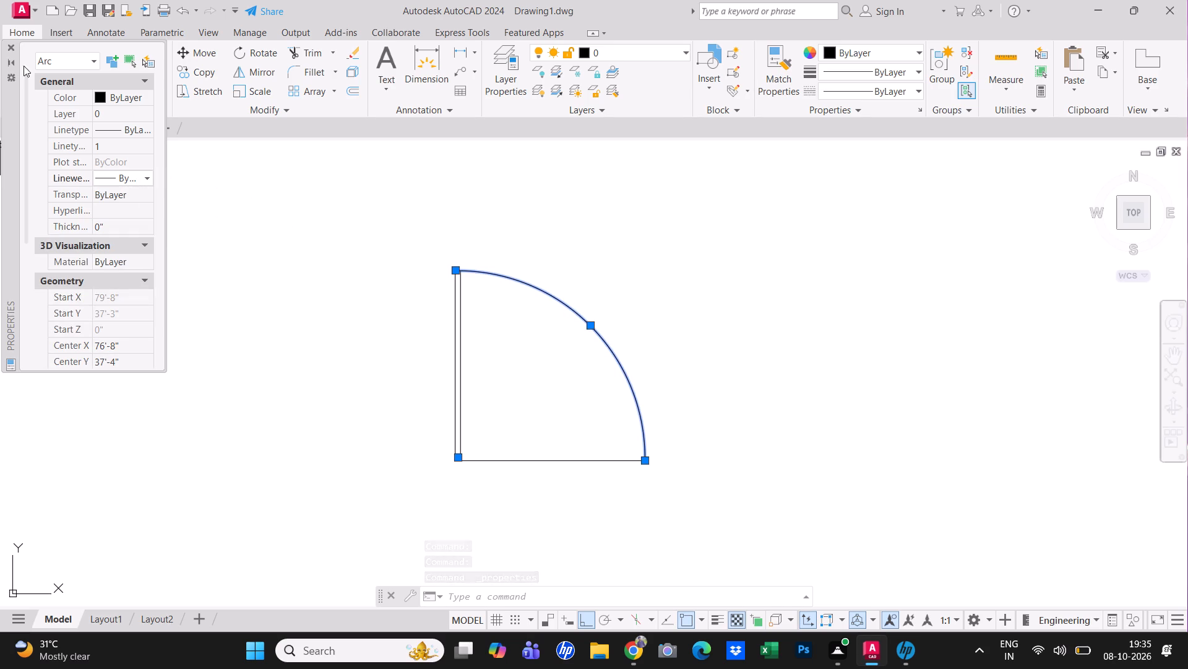
click(14, 45)
right_click(538, 244)
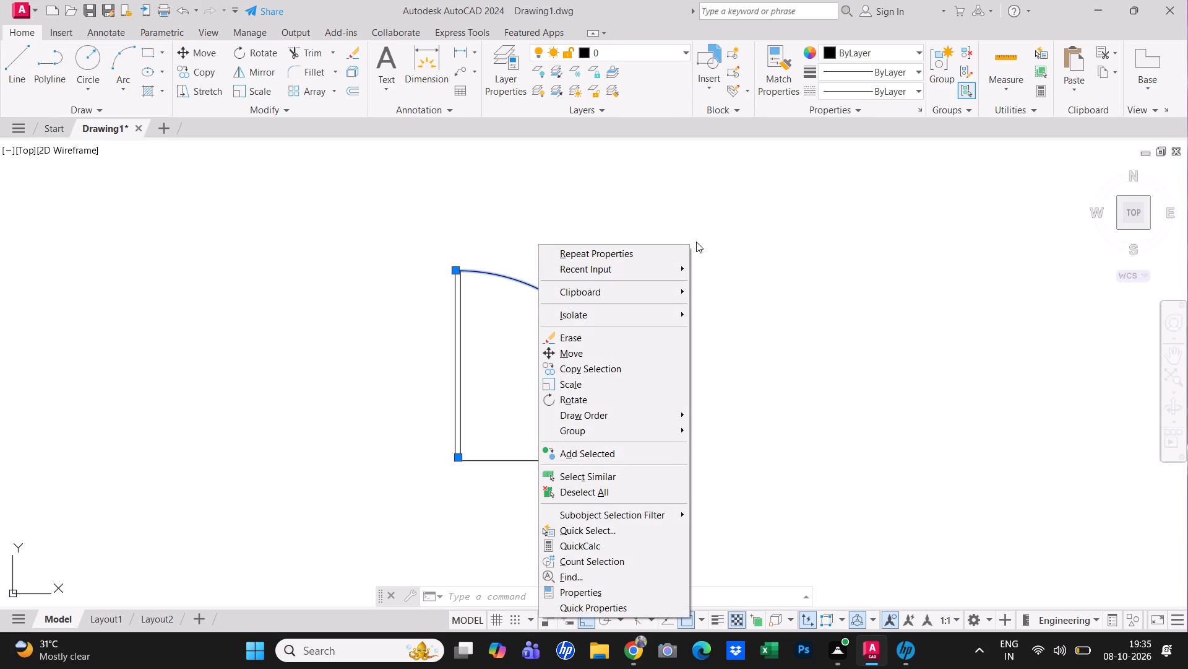
key(Escape)
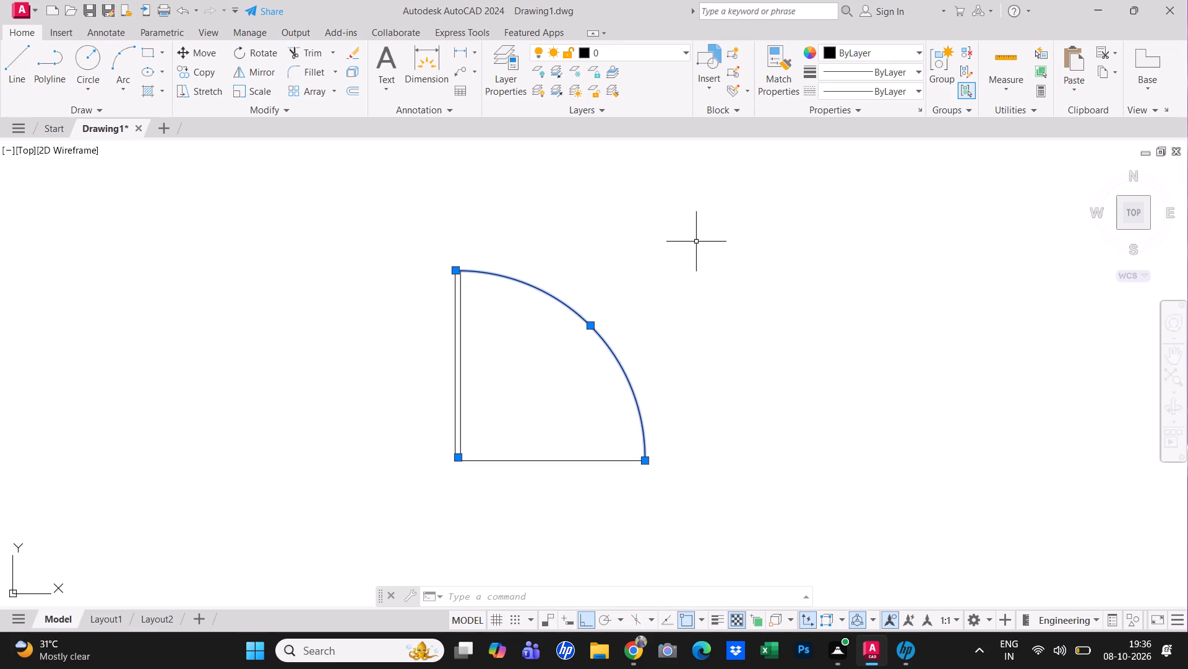
key(Escape)
Group the door symbol's leaf lines, base line and swing arc again.
scroll(591, 318, down, 2)
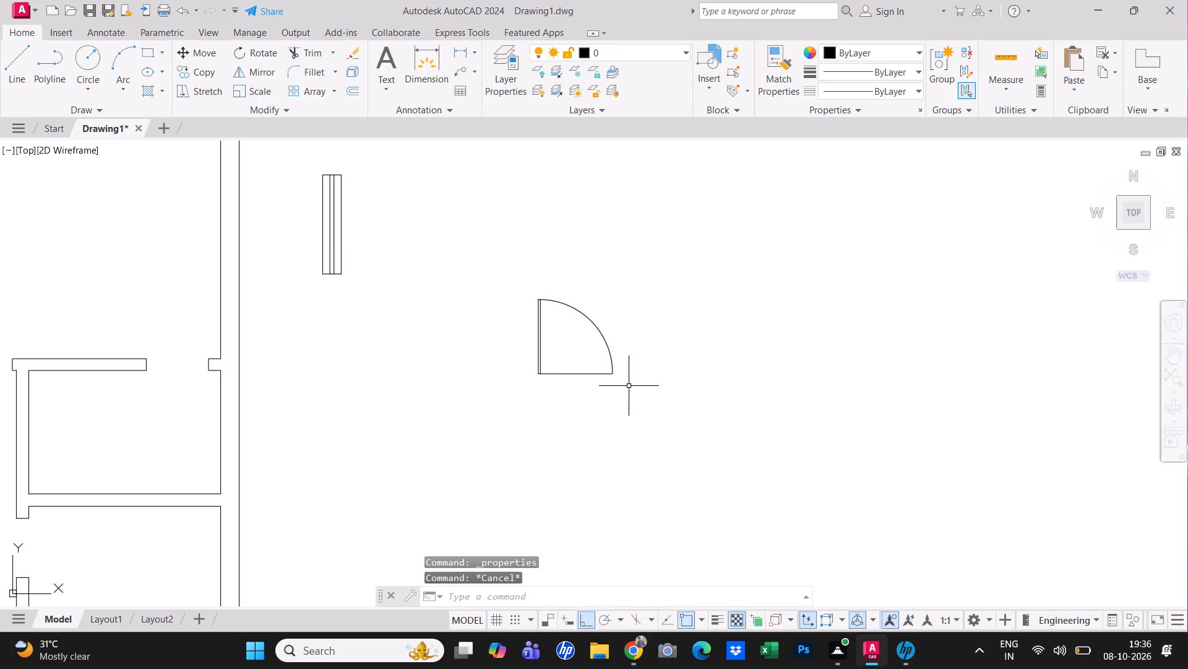
click(629, 386)
click(519, 277)
text(g)
key(space)
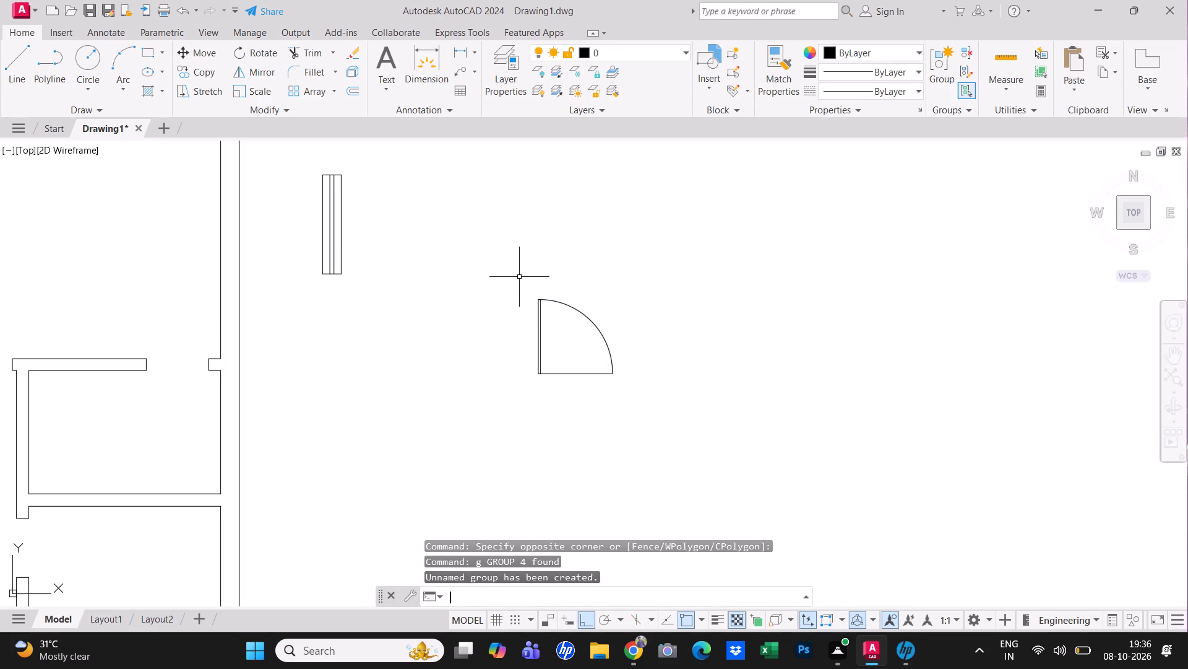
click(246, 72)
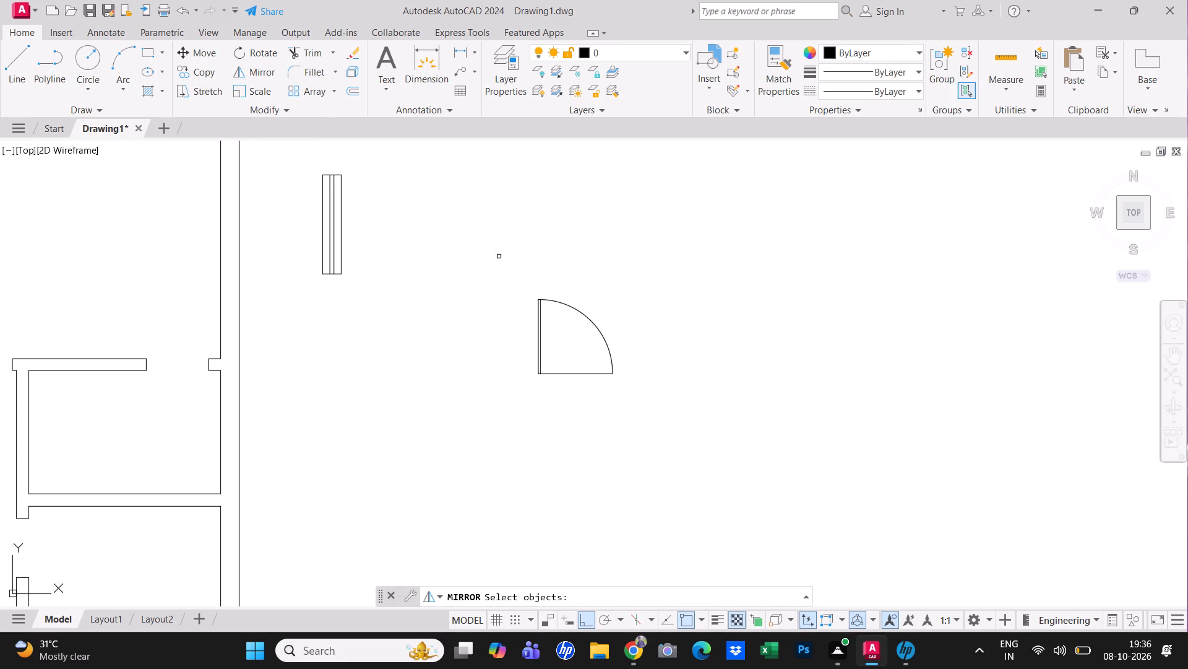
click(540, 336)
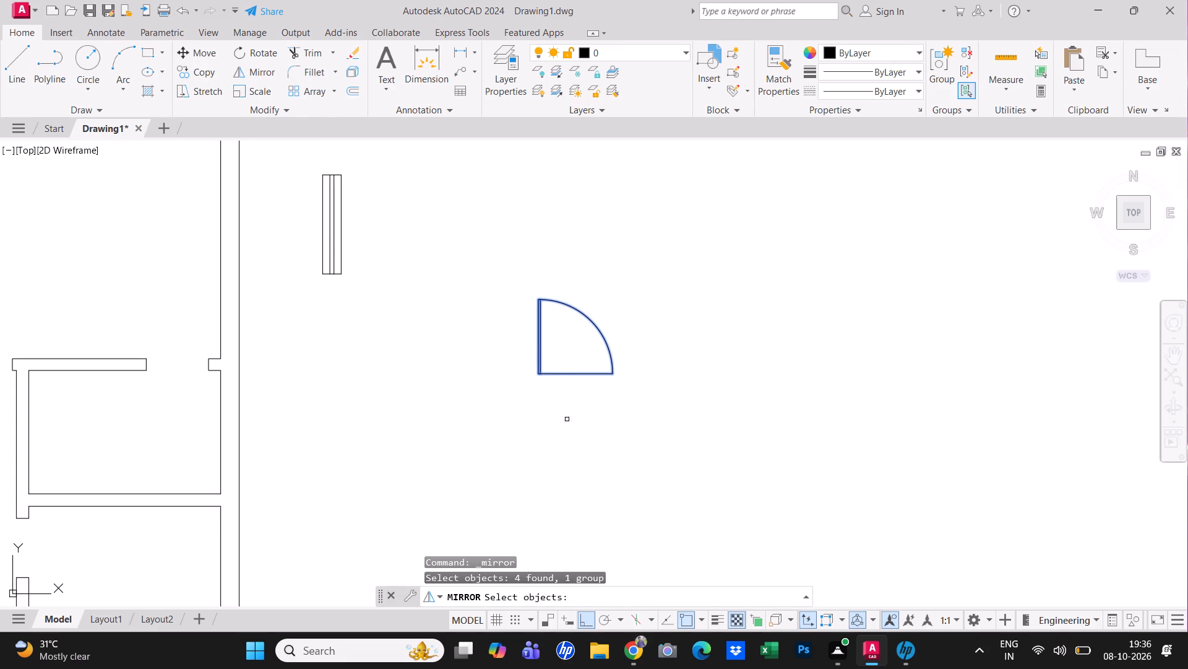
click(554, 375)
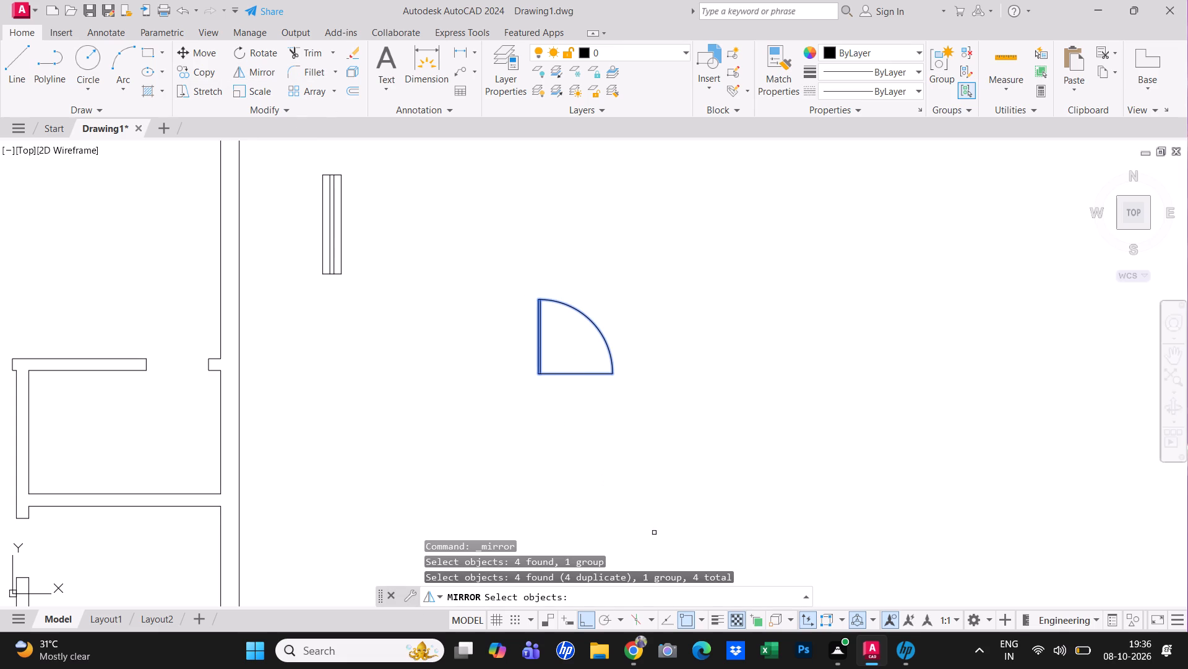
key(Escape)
Mirror the door group about a horizontal line through its swing arc, keeping the source door.
click(543, 373)
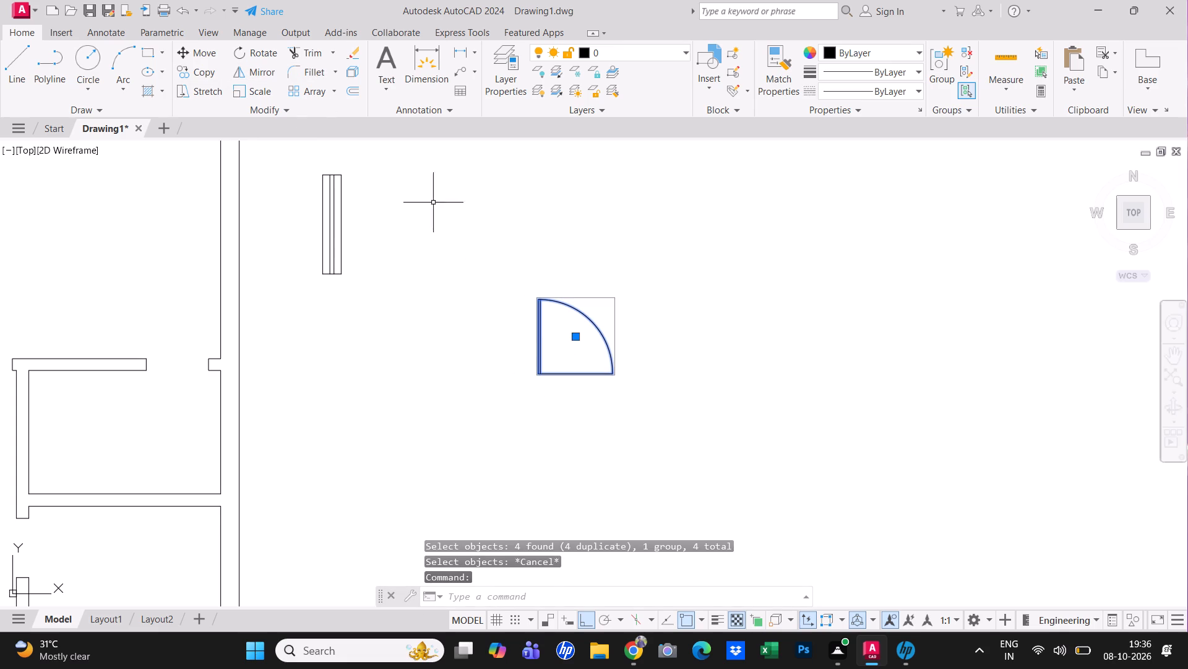
click(254, 72)
click(582, 307)
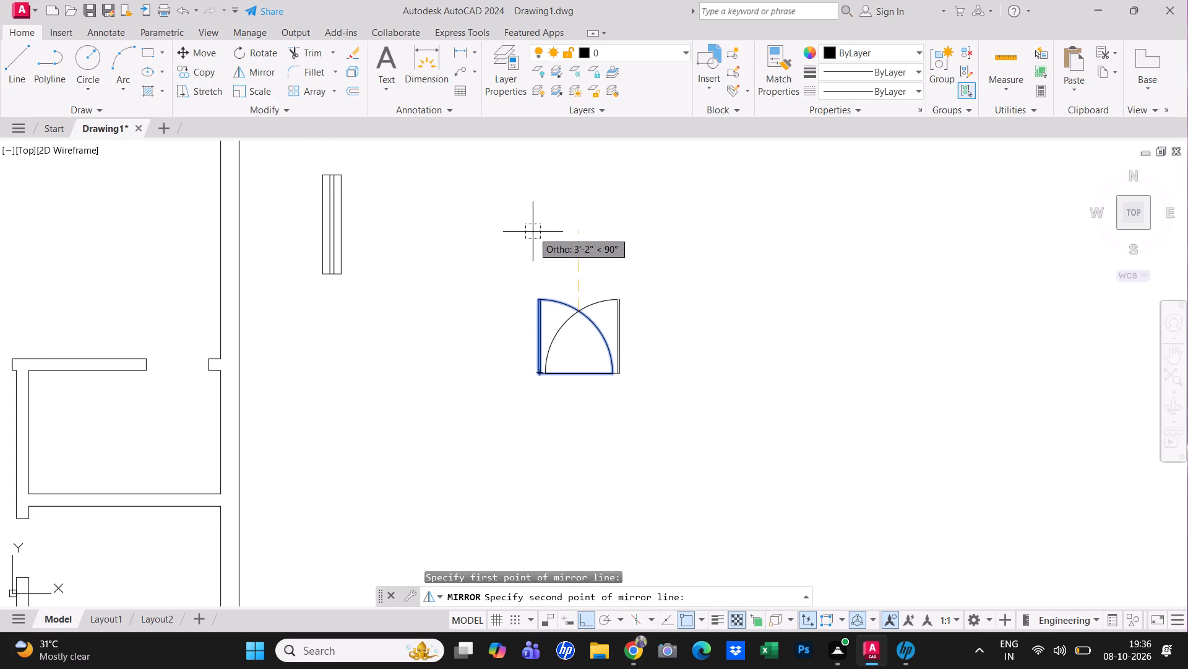
click(679, 385)
click(637, 603)
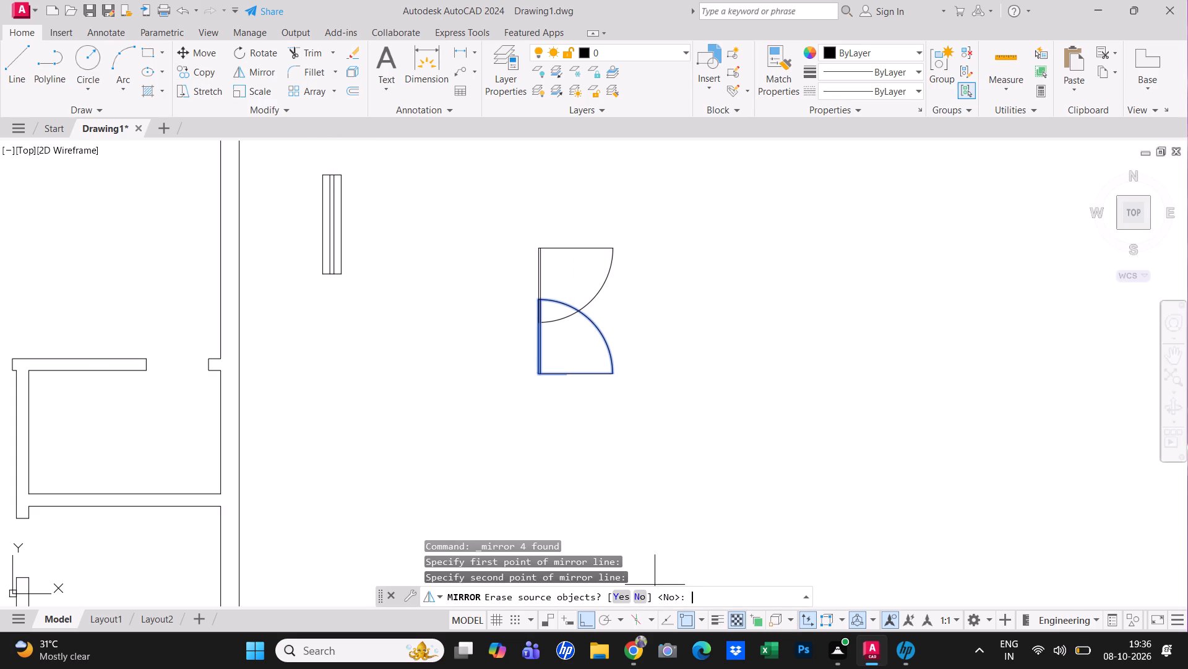
key(Escape)
Move the mirrored door group straight up, clear of the original door symbol.
click(632, 271)
click(506, 232)
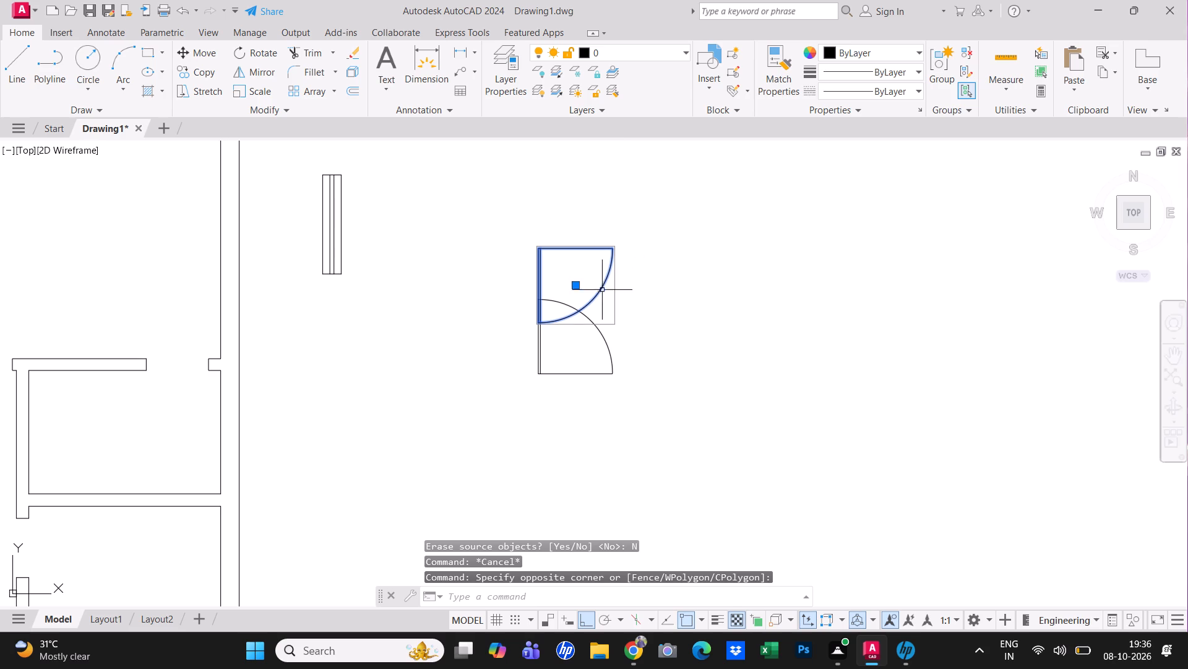
click(577, 287)
click(582, 234)
key(Escape)
Mirror the original lower door group about the vertical line along its leaf, keeping the source door.
middle_drag(620, 321, 629, 342)
scroll(629, 342, down, 2)
scroll(371, 362, up, 1)
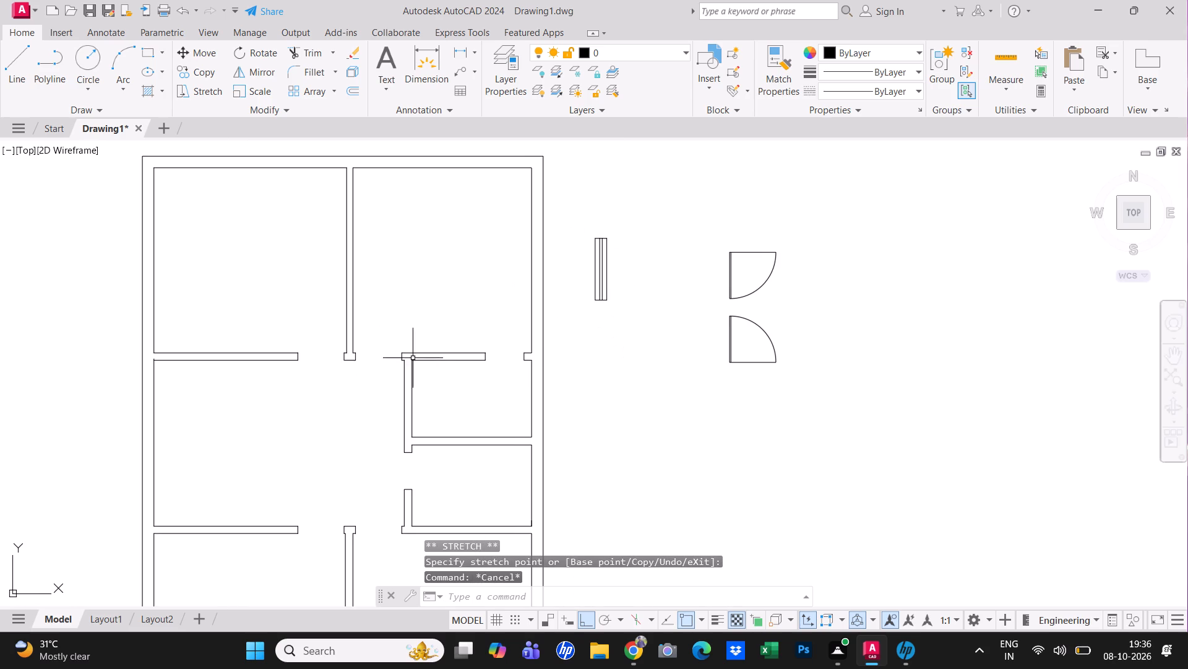
middle_drag(429, 359, 467, 355)
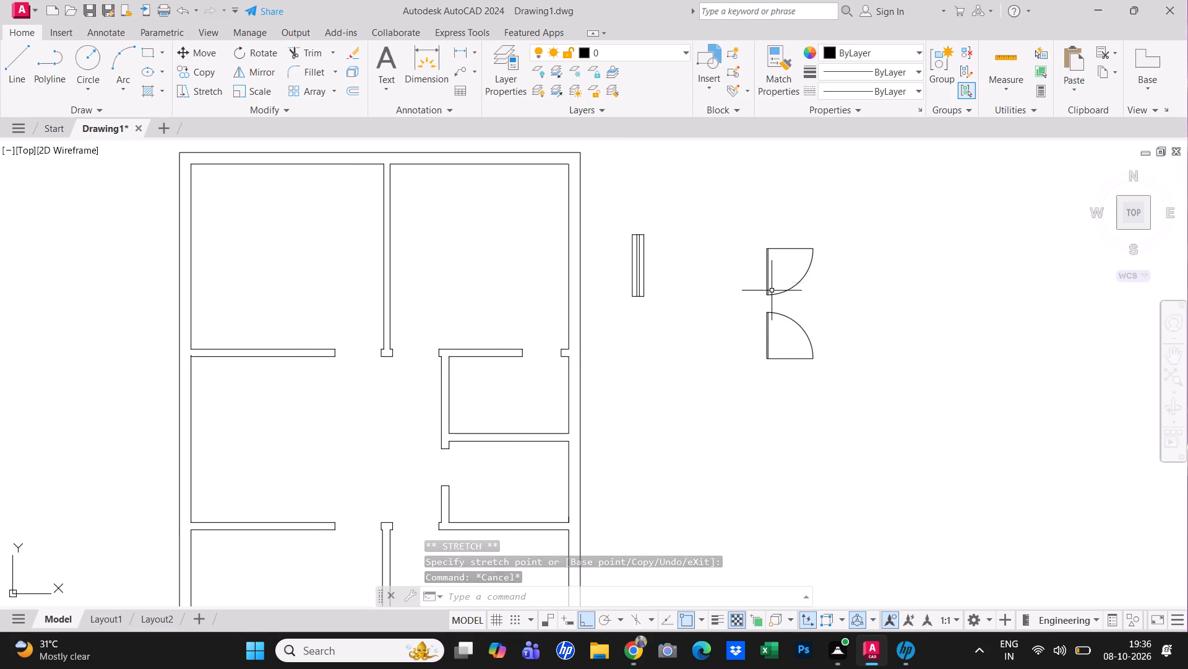
click(770, 339)
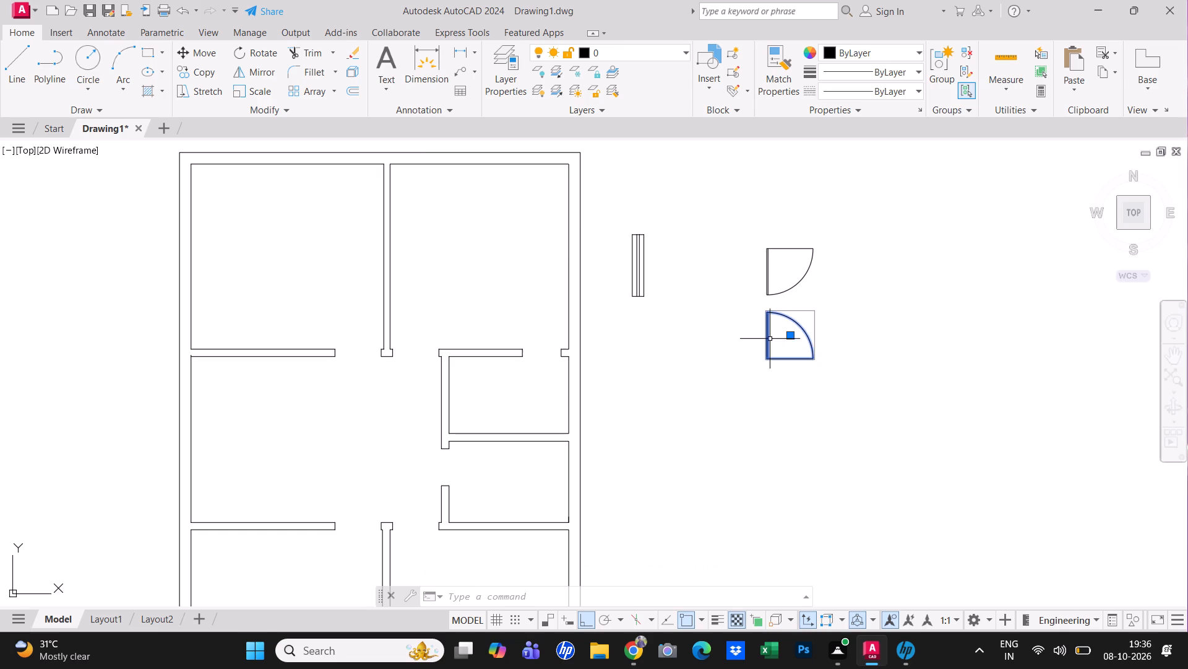
click(244, 72)
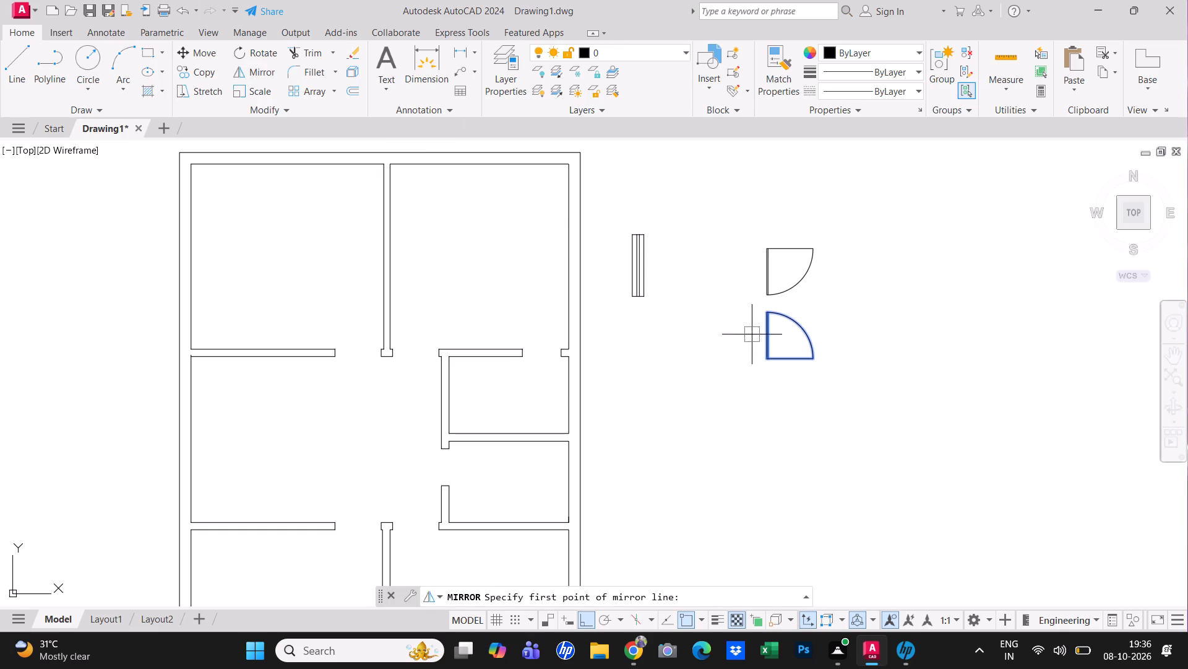
click(767, 337)
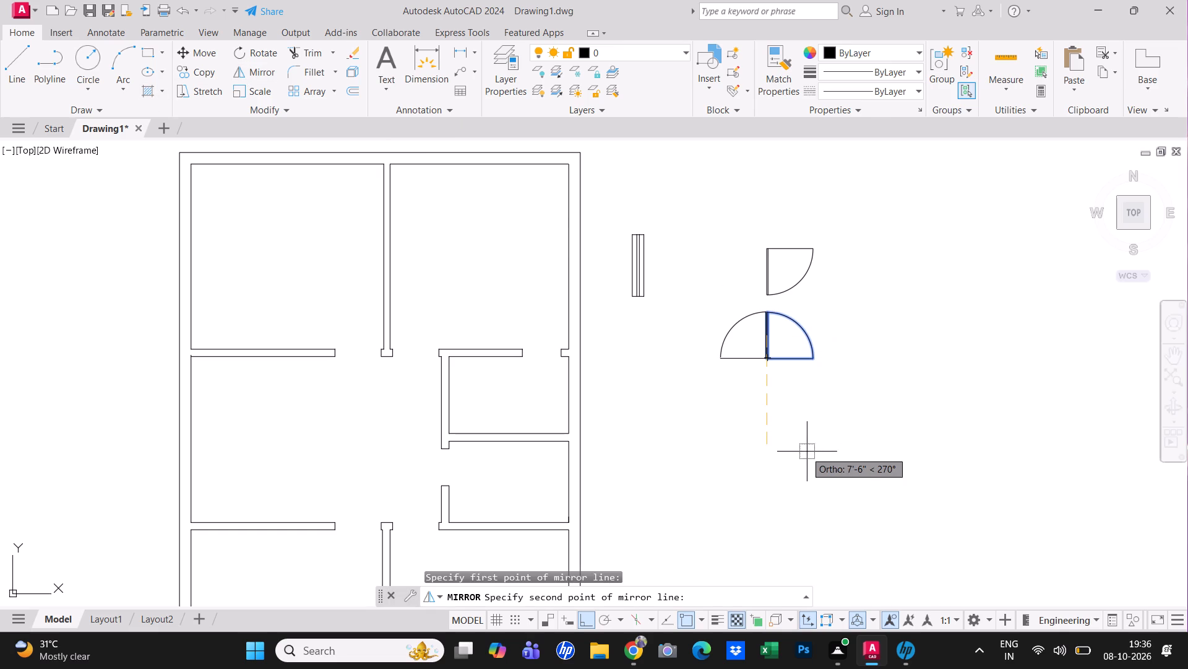
click(796, 451)
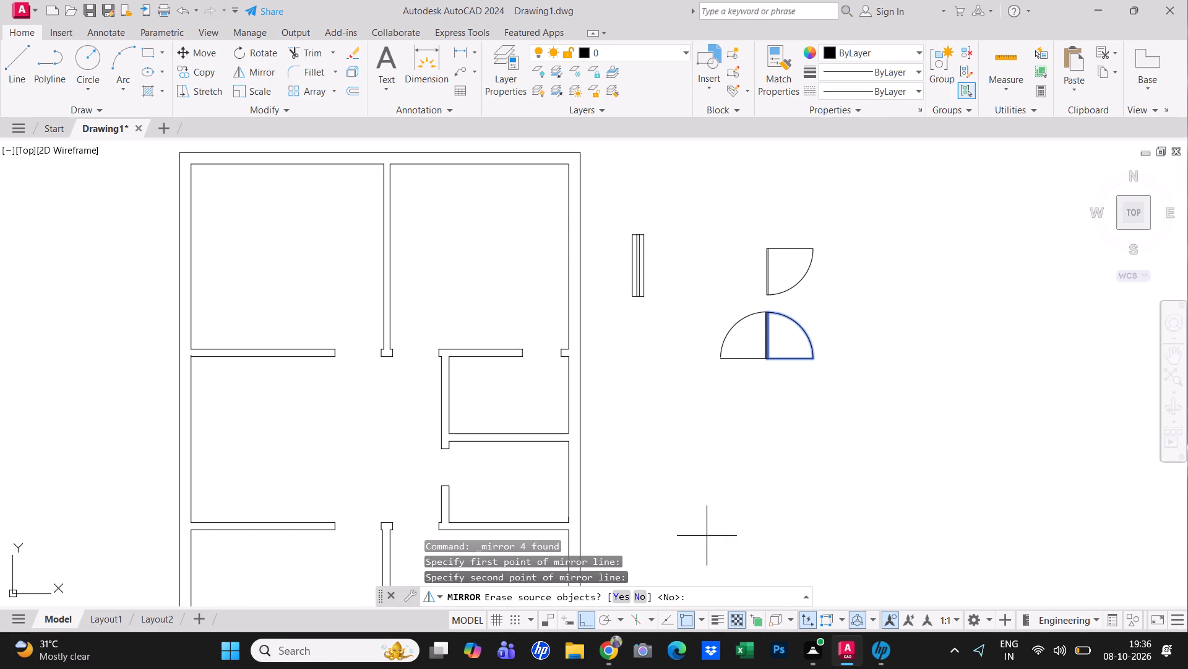
click(640, 595)
Shift the new mirrored door group sideways, clear of the original door symbol.
click(790, 356)
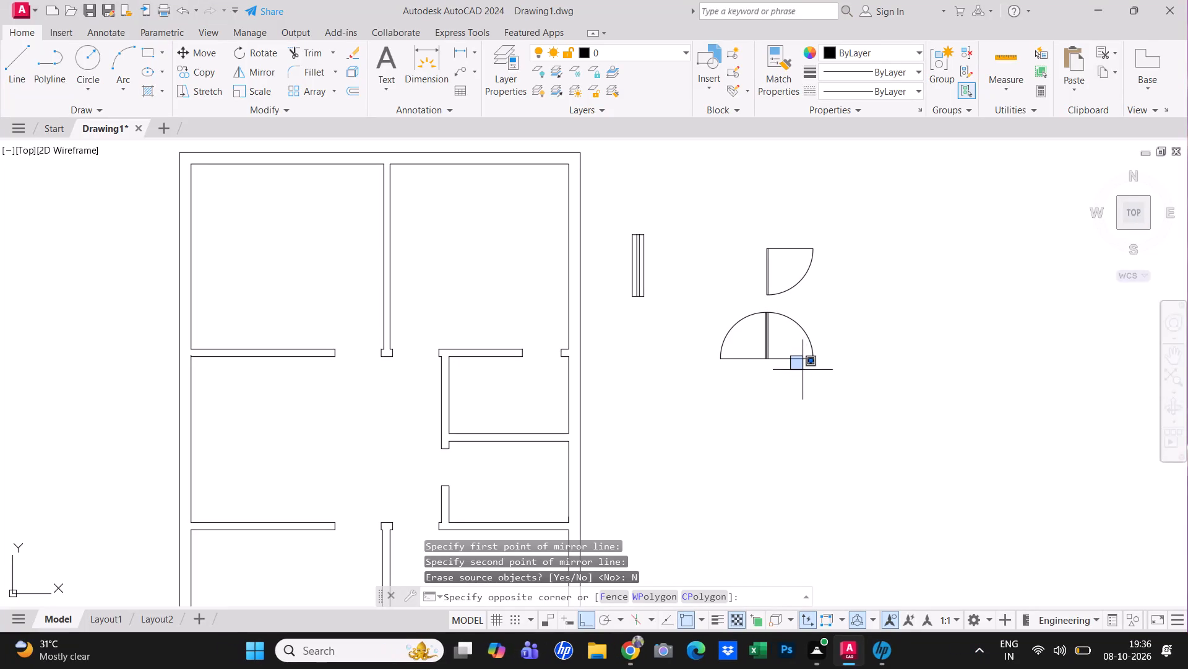
click(820, 361)
click(812, 361)
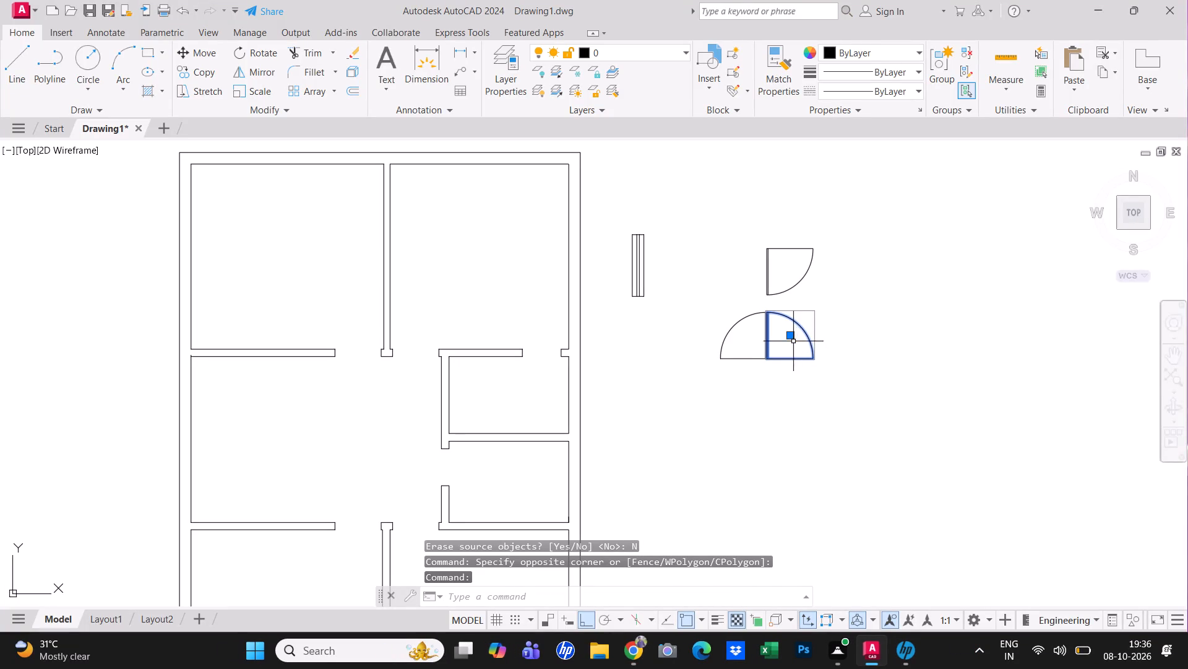
click(790, 336)
click(830, 329)
key(Escape)
scroll(770, 341, up, 1)
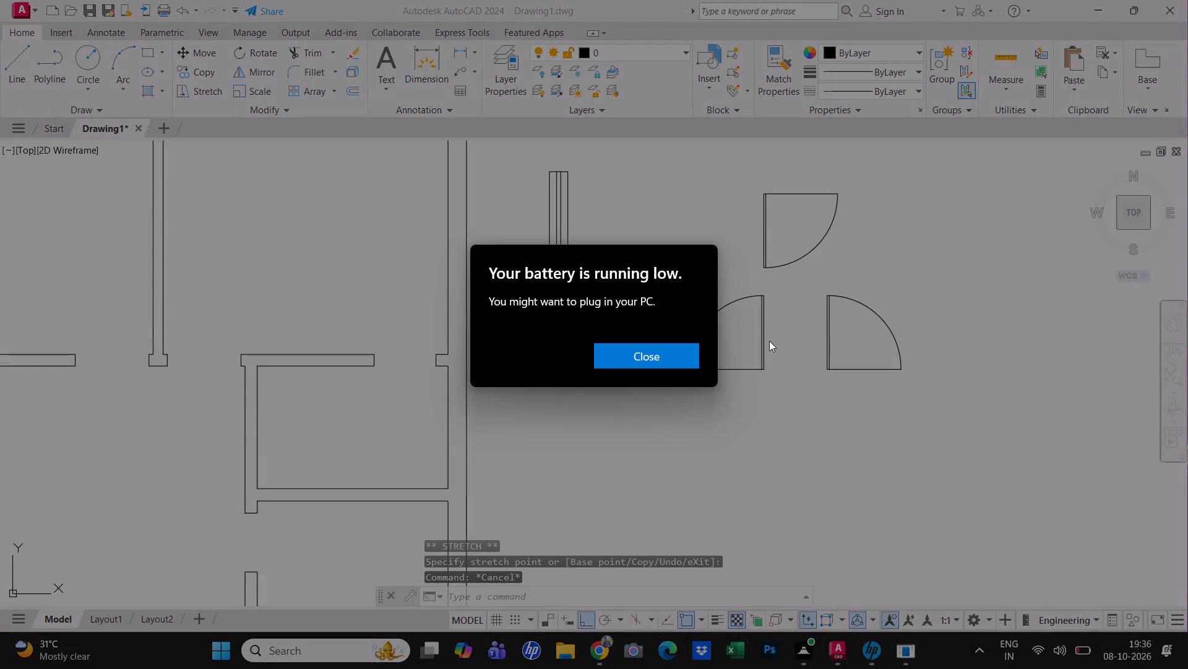
middle_click(784, 359)
click(681, 363)
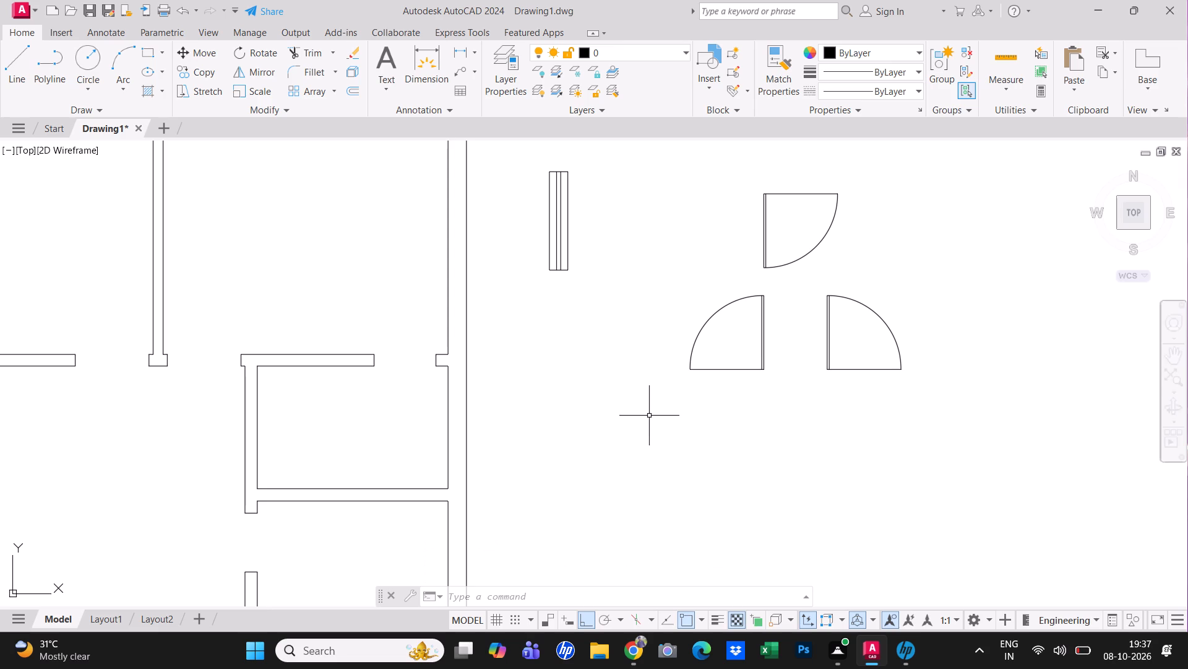
Copy the original left-swinging door from its hinge corner into the upper-left room's opening, hinged on the central partition's wall stub.
scroll(517, 409, up, 1)
scroll(422, 298, down, 2)
middle_drag(596, 332, 685, 349)
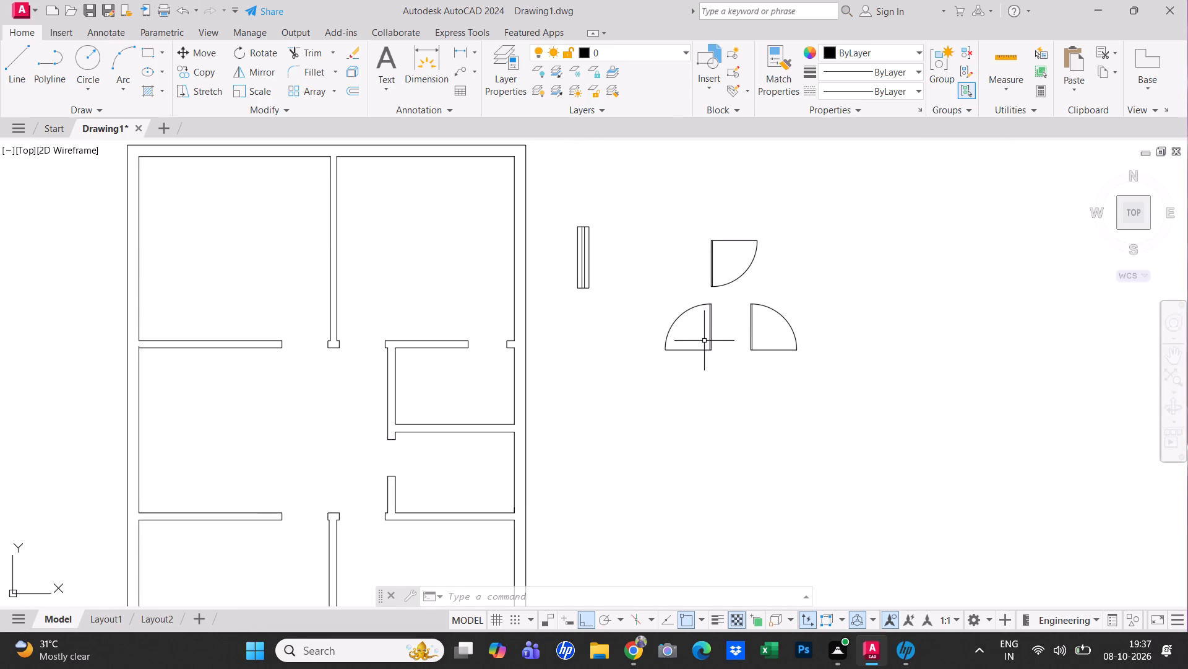
key(Escape)
click(711, 348)
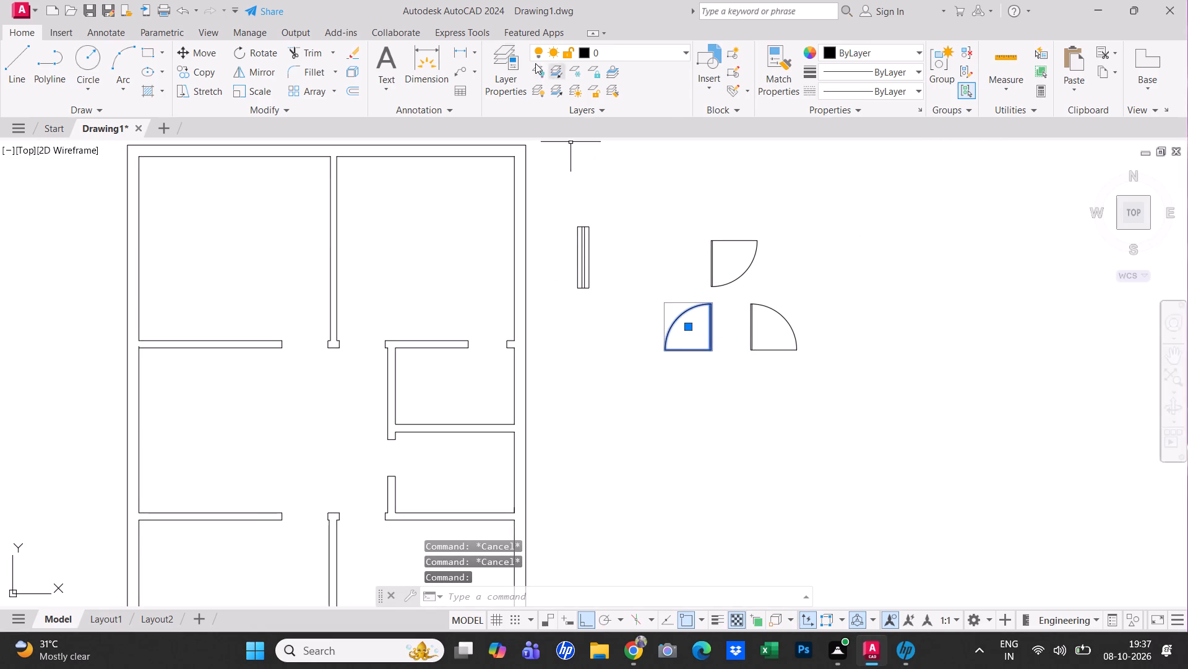
click(199, 50)
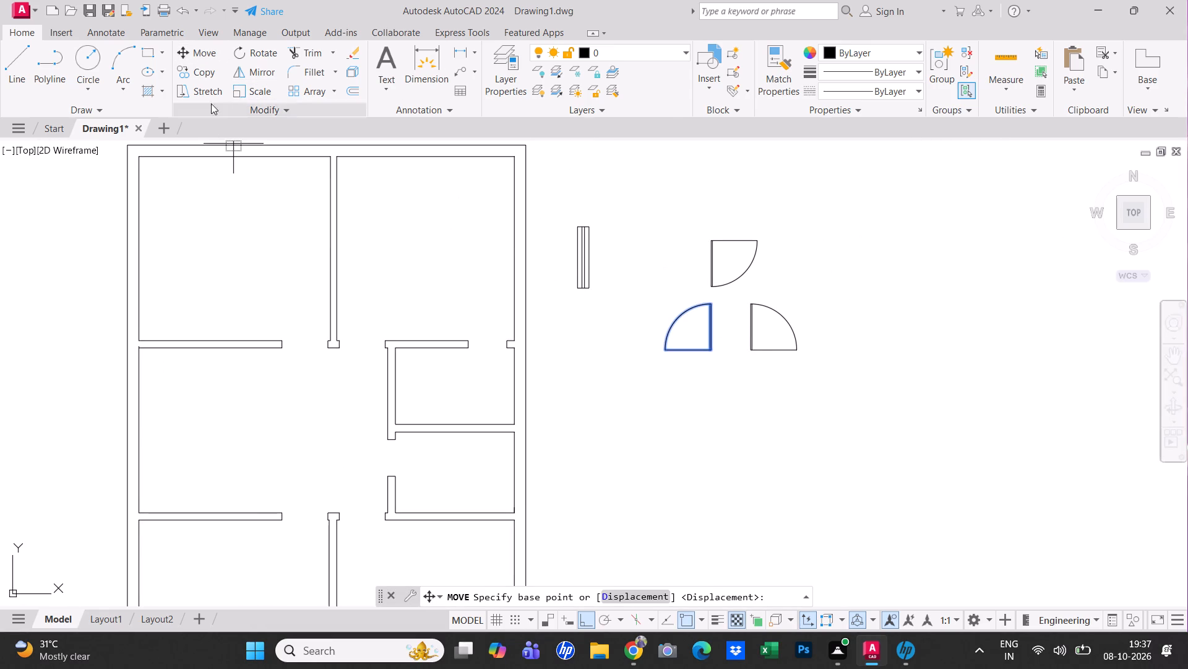
click(213, 72)
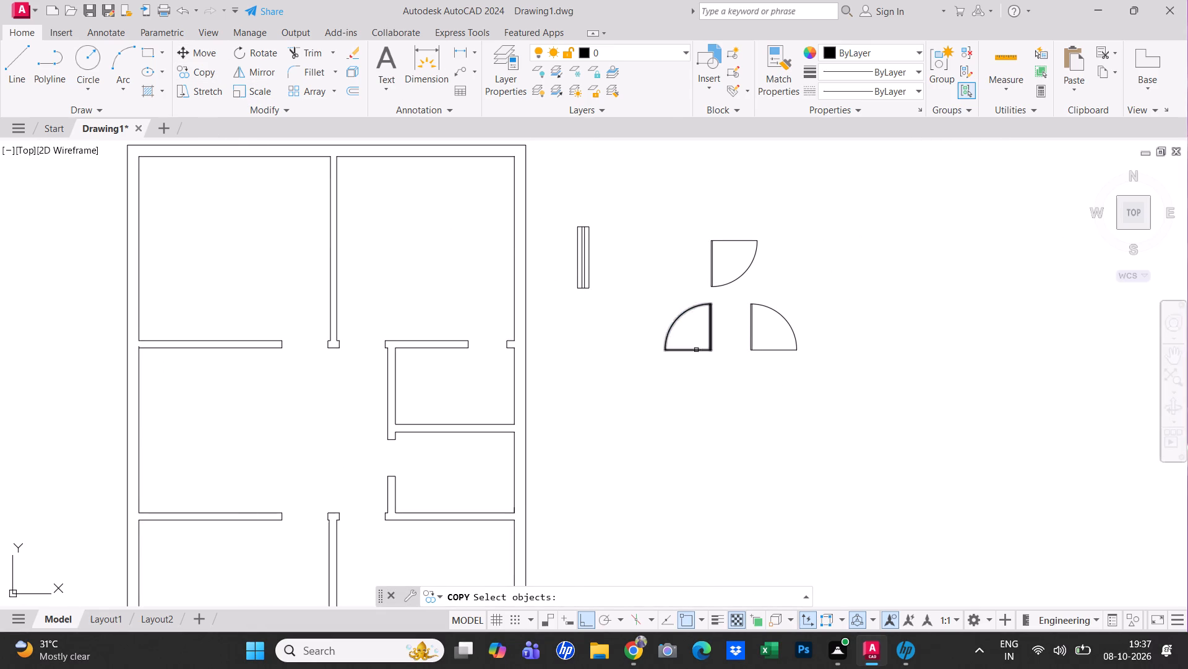
click(697, 351)
key(space)
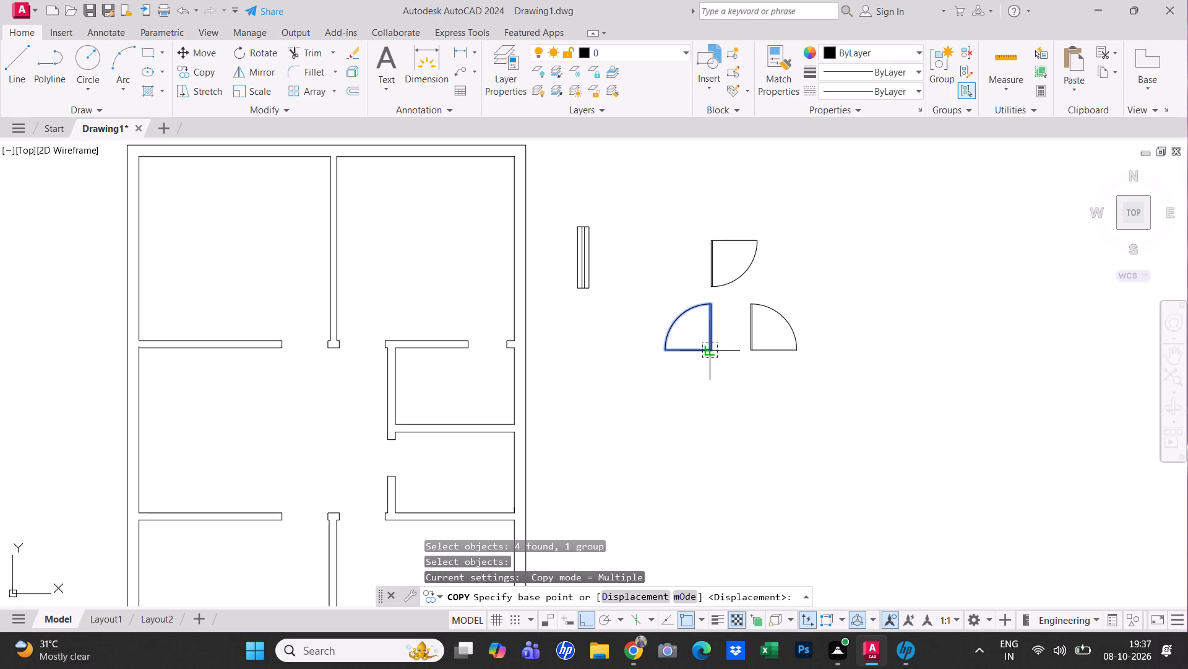
scroll(707, 351, up, 3)
click(723, 346)
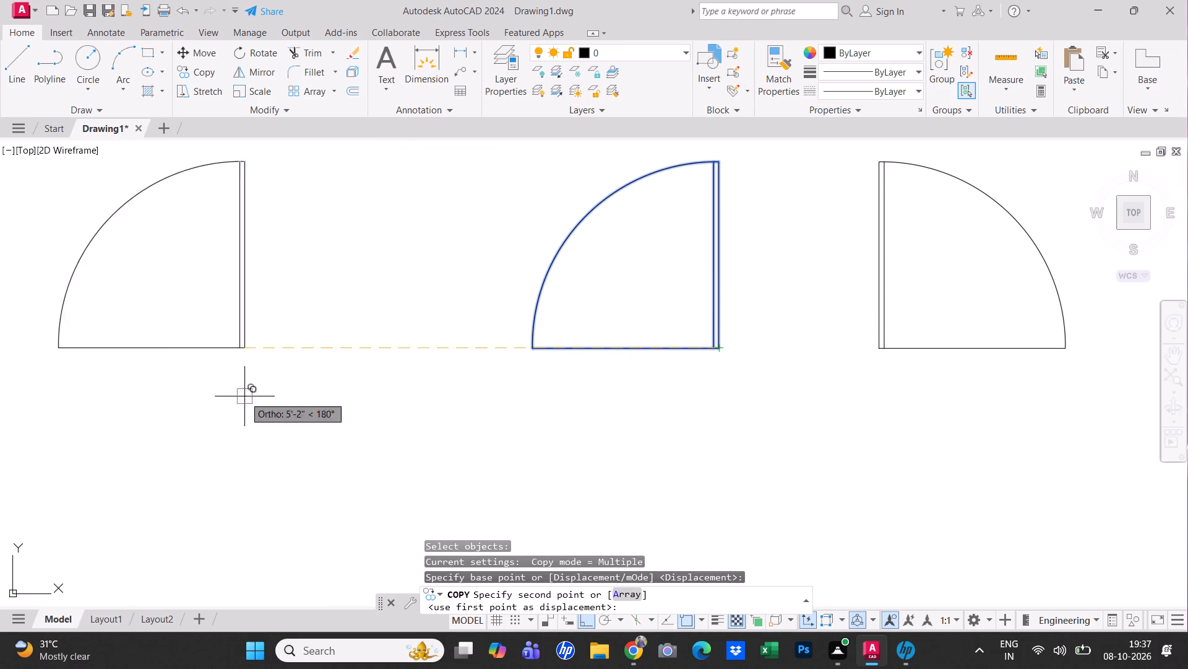
scroll(276, 404, up, 1)
scroll(295, 405, down, 3)
middle_drag(181, 370, 645, 427)
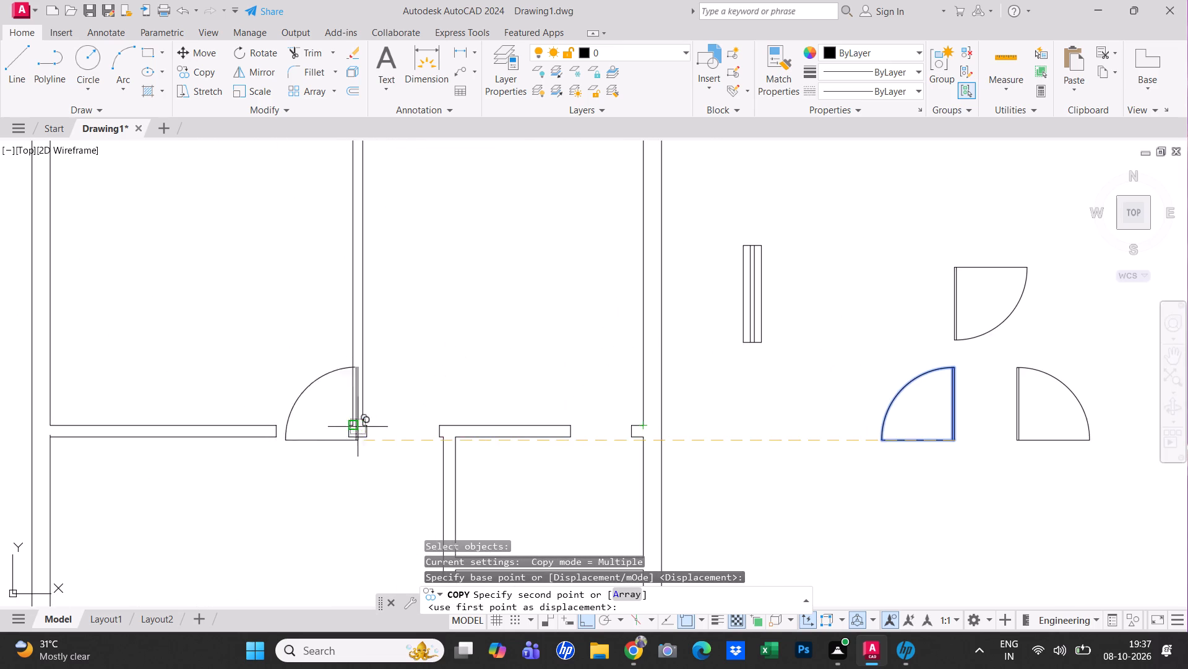
scroll(356, 427, up, 2)
click(333, 454)
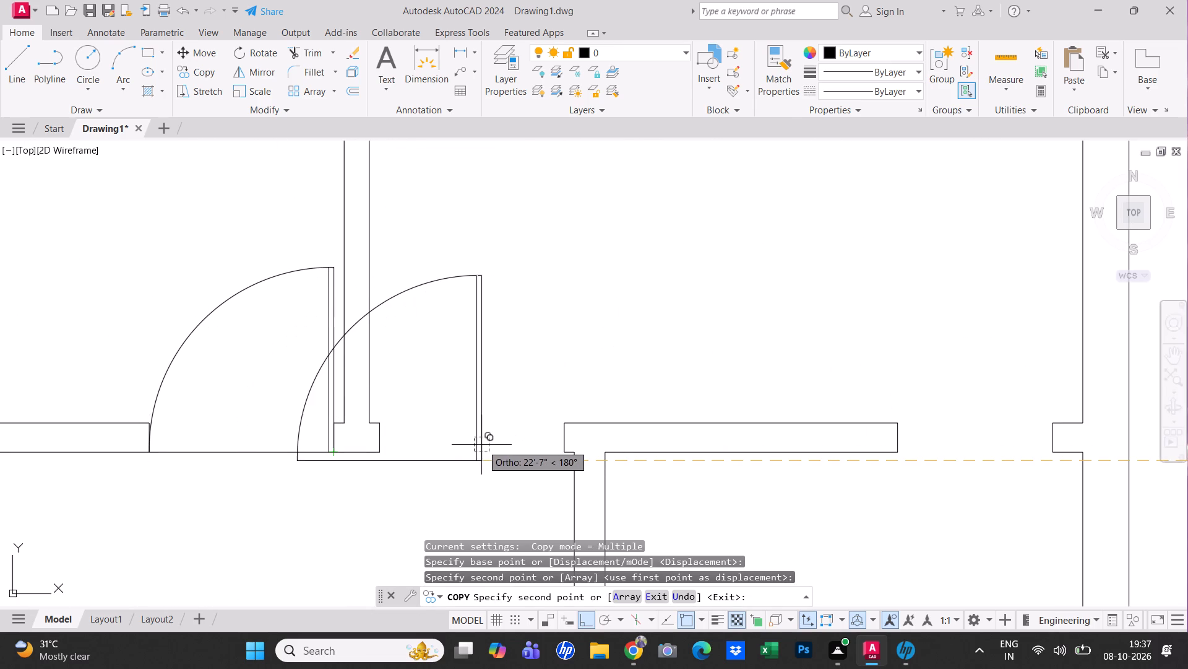
key(Escape)
Copy the right-swinging door from its hinge corner into the upper-right room's opening, hinged on the central partition's wall stub.
scroll(479, 444, down, 3)
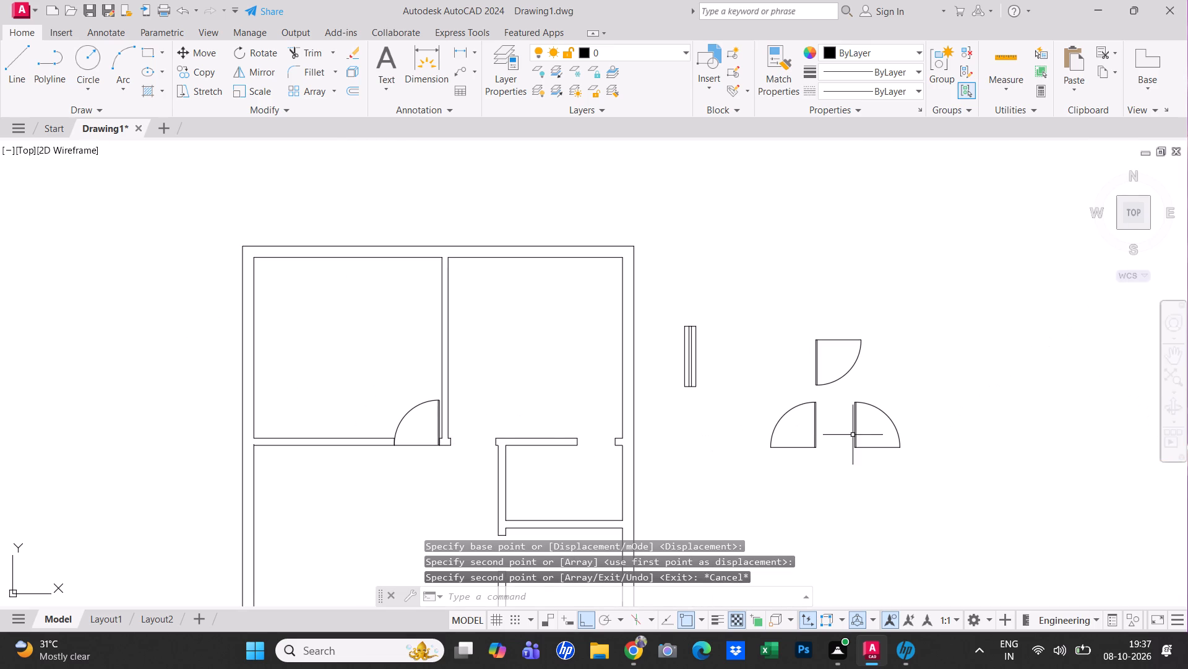
click(854, 434)
scroll(856, 448, up, 3)
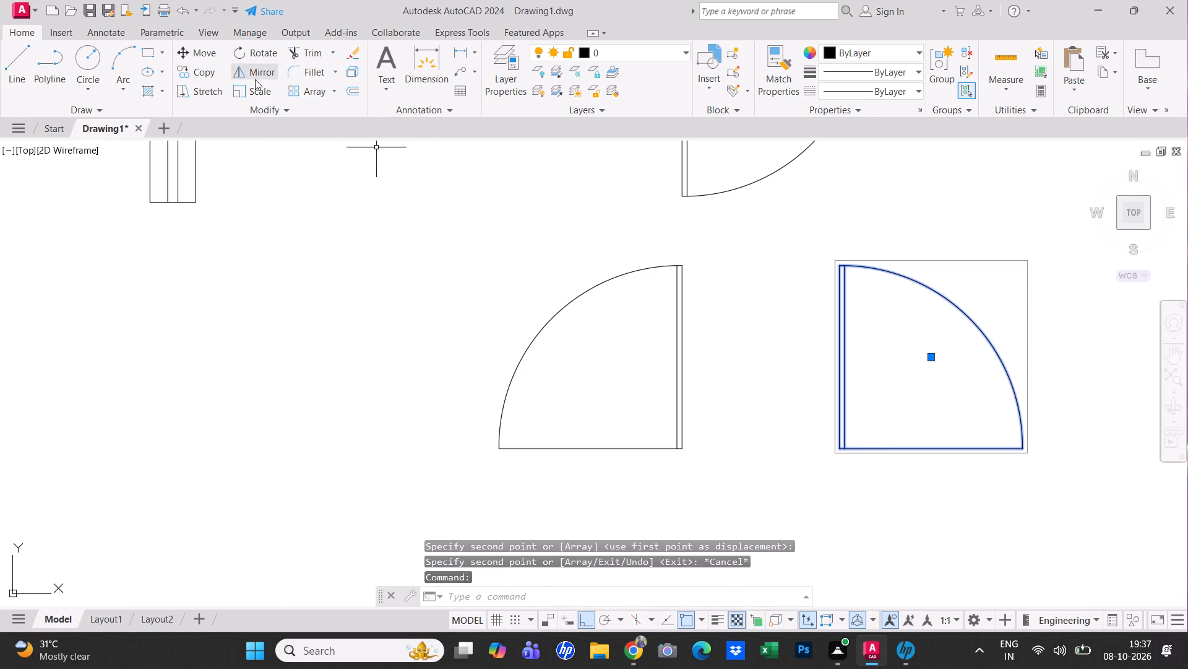
click(193, 75)
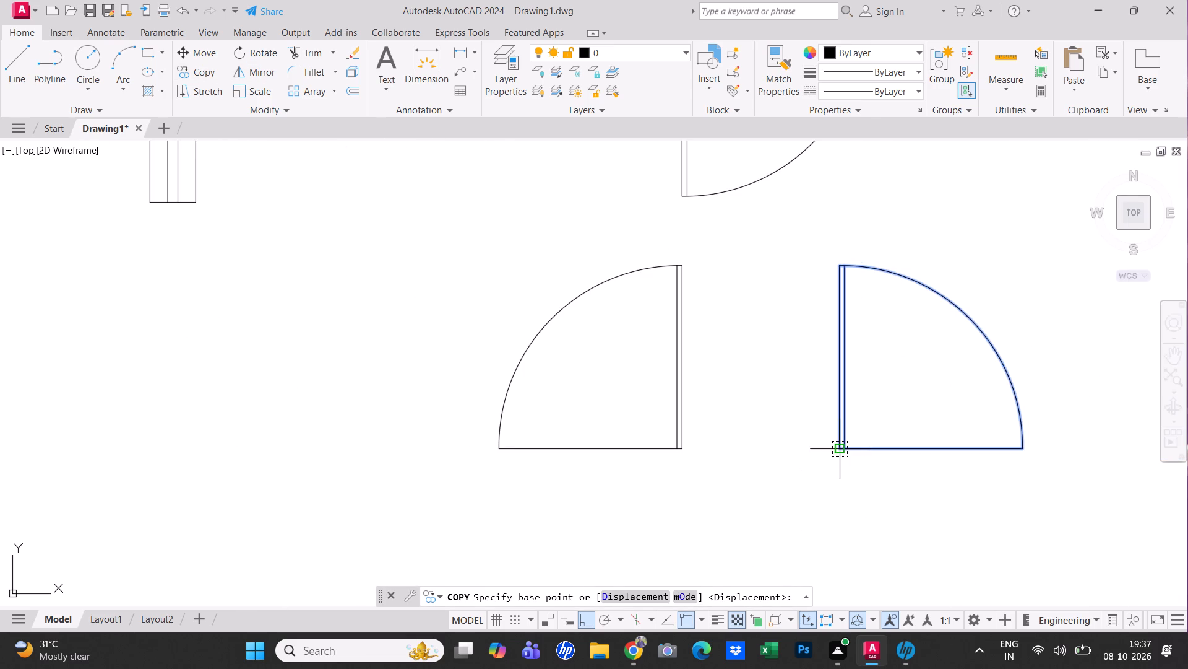
click(838, 447)
scroll(390, 535, down, 2)
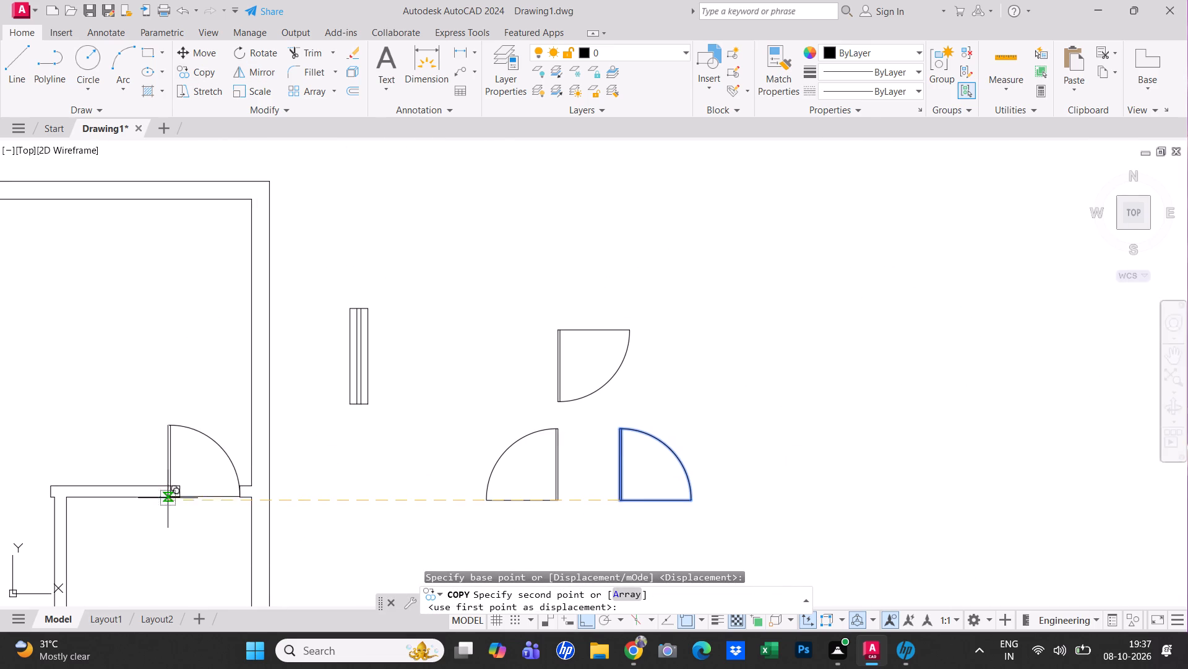
middle_drag(189, 503, 549, 534)
scroll(318, 520, up, 3)
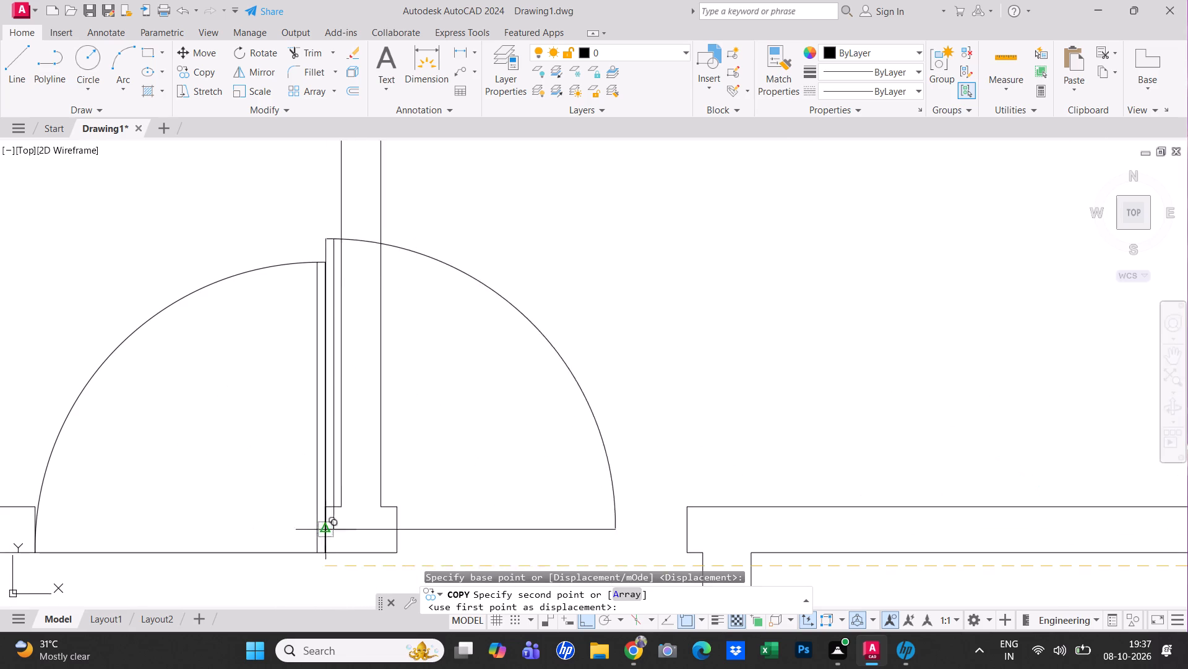
click(394, 548)
key(Escape)
scroll(387, 613, down, 1)
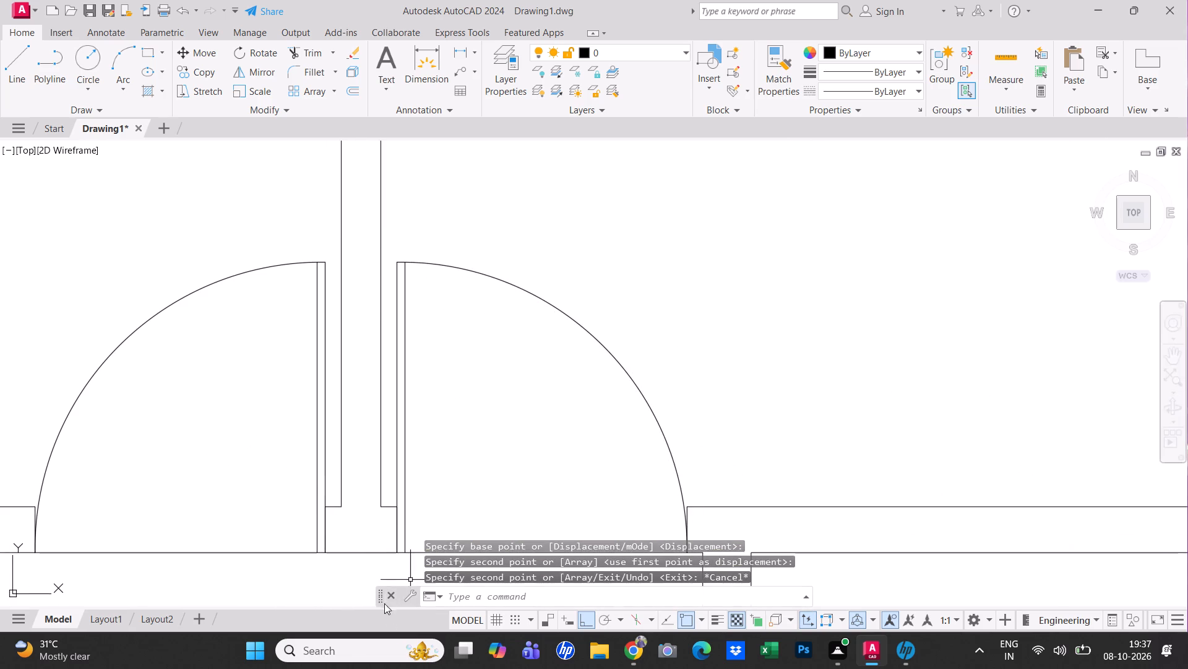
middle_drag(379, 582, 369, 479)
scroll(369, 474, down, 3)
key(Escape)
scroll(397, 488, down, 1)
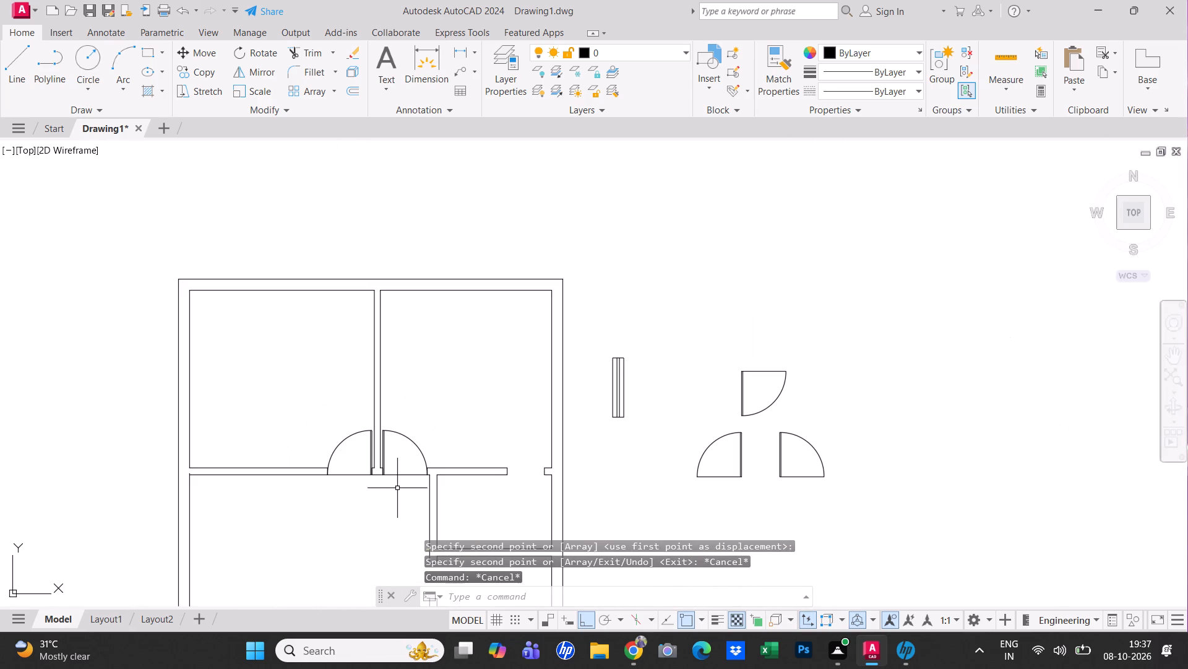
middle_click(397, 488)
key(Escape)
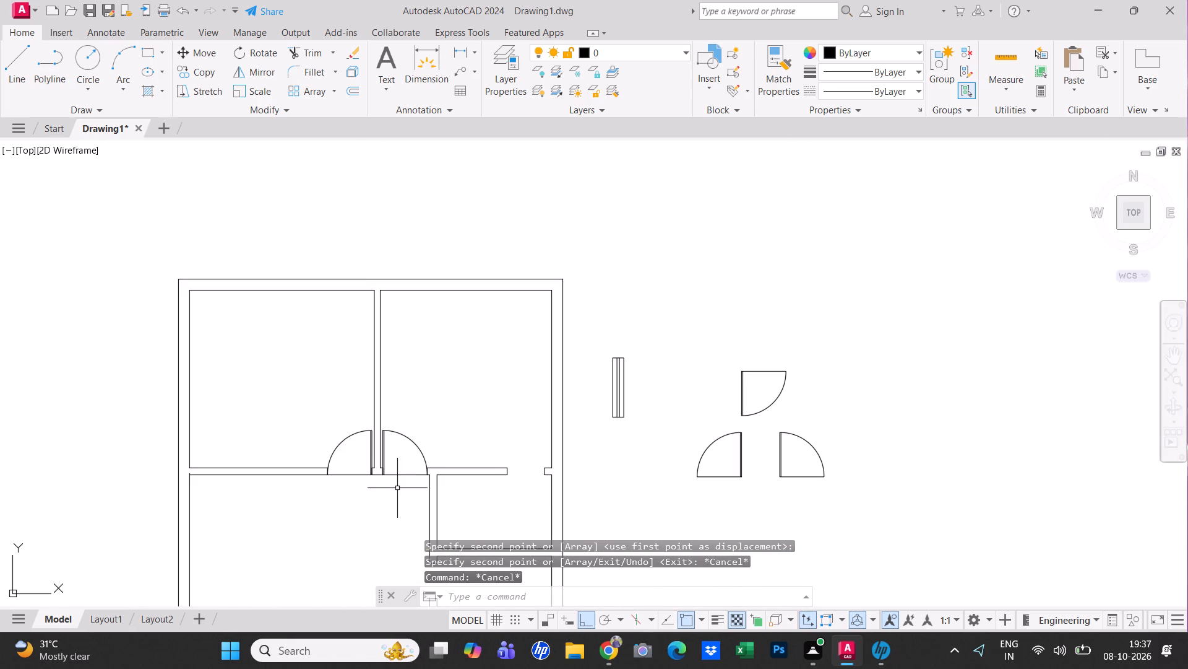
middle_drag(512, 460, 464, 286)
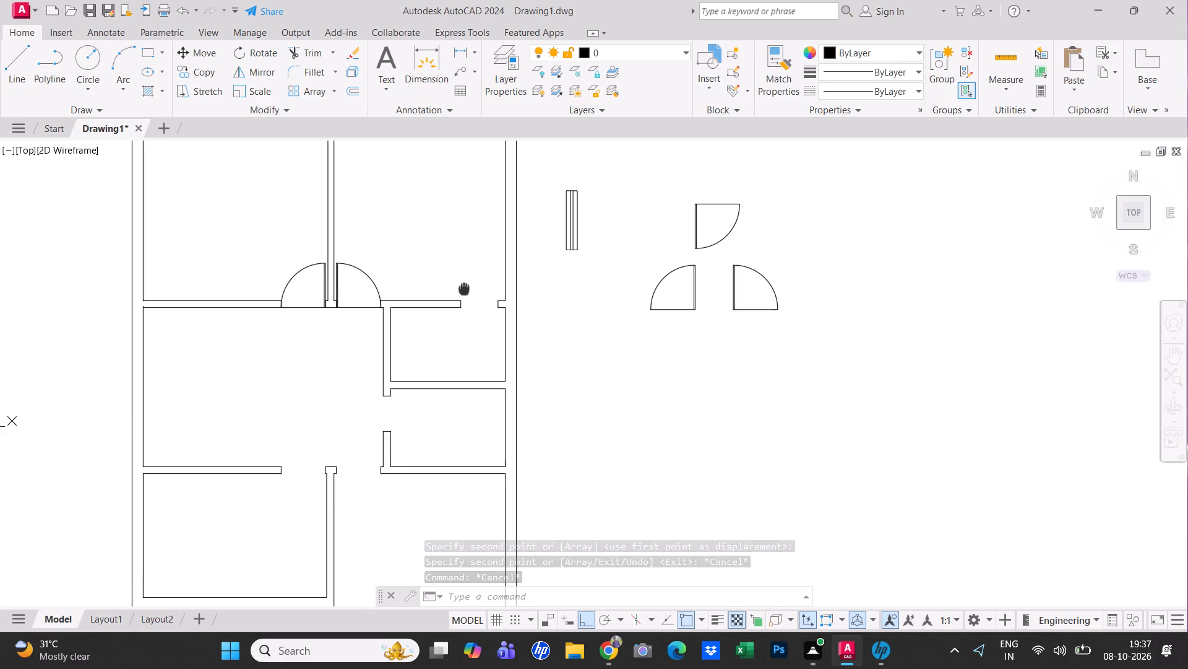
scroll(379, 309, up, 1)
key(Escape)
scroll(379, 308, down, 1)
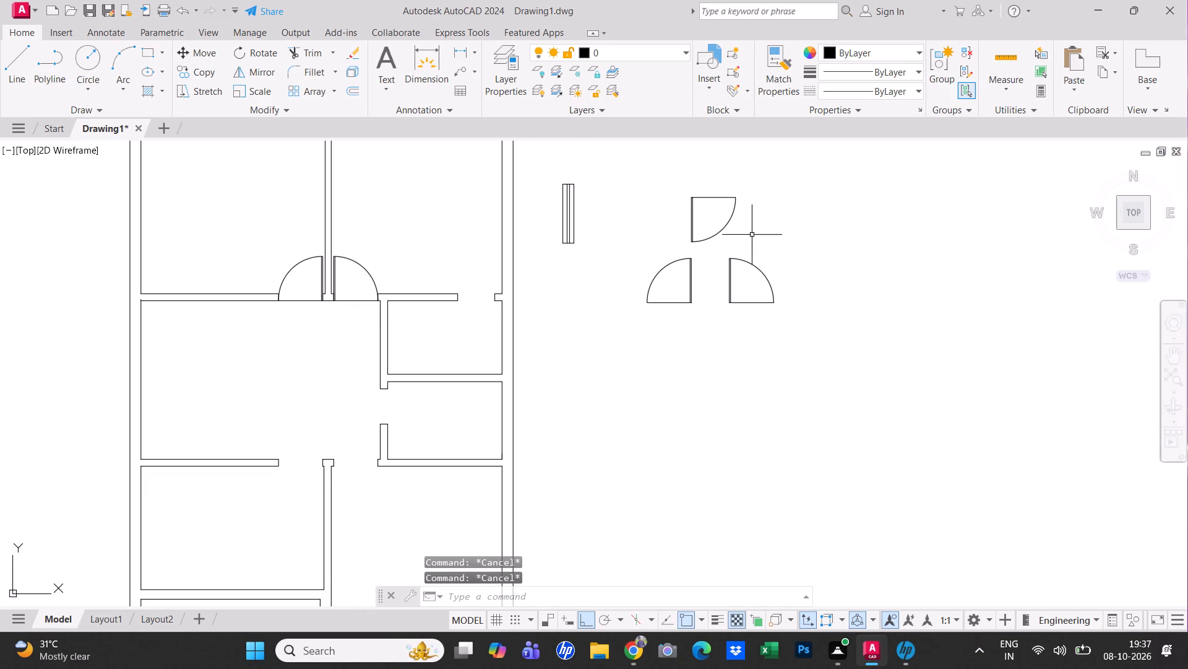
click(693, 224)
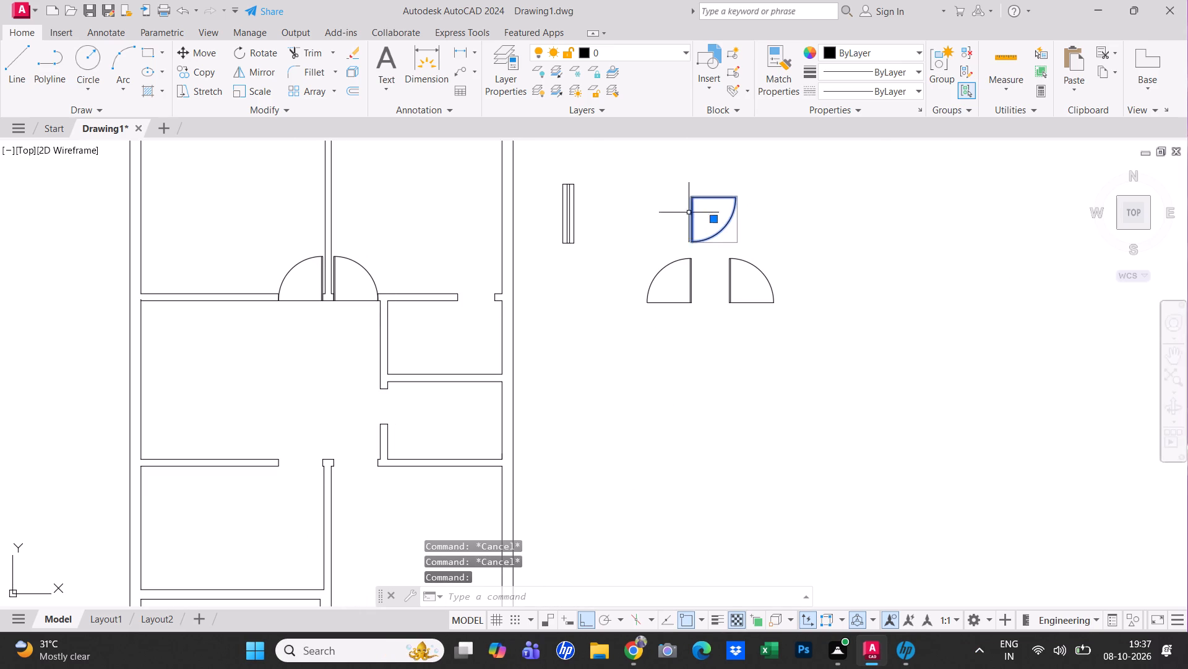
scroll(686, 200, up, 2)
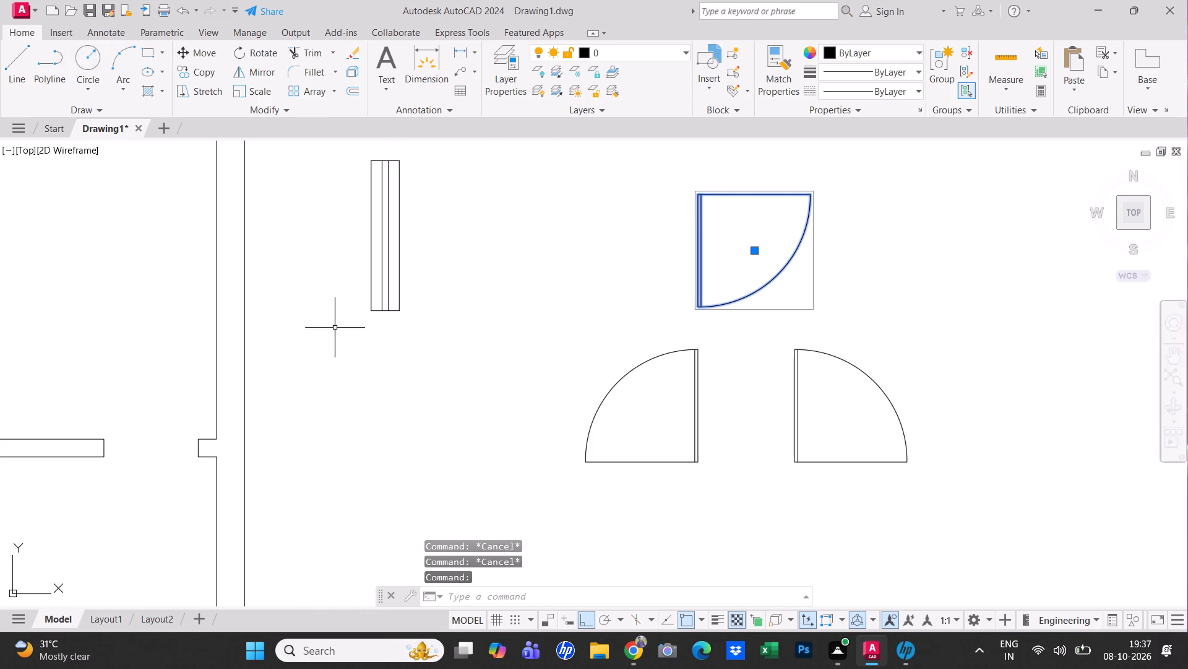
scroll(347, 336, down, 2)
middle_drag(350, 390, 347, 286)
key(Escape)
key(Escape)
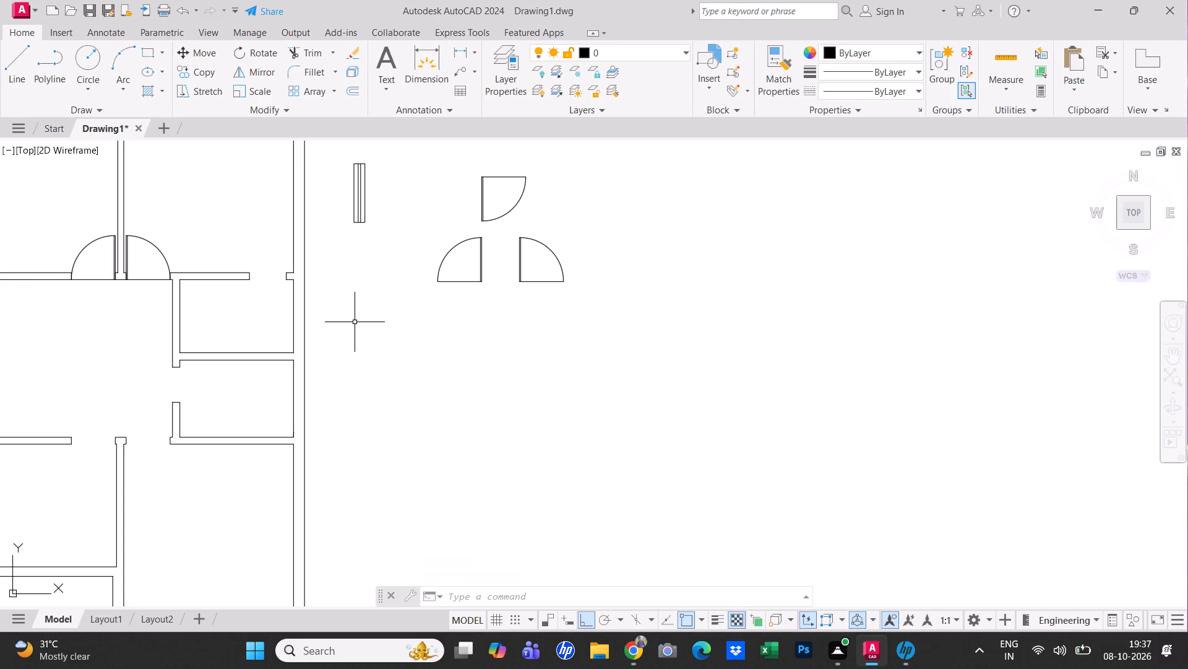
Copy the downward-swinging door with Ortho off into the lower-right room's top opening, hinged on the partition's wall stub.
middle_drag(421, 433, 460, 481)
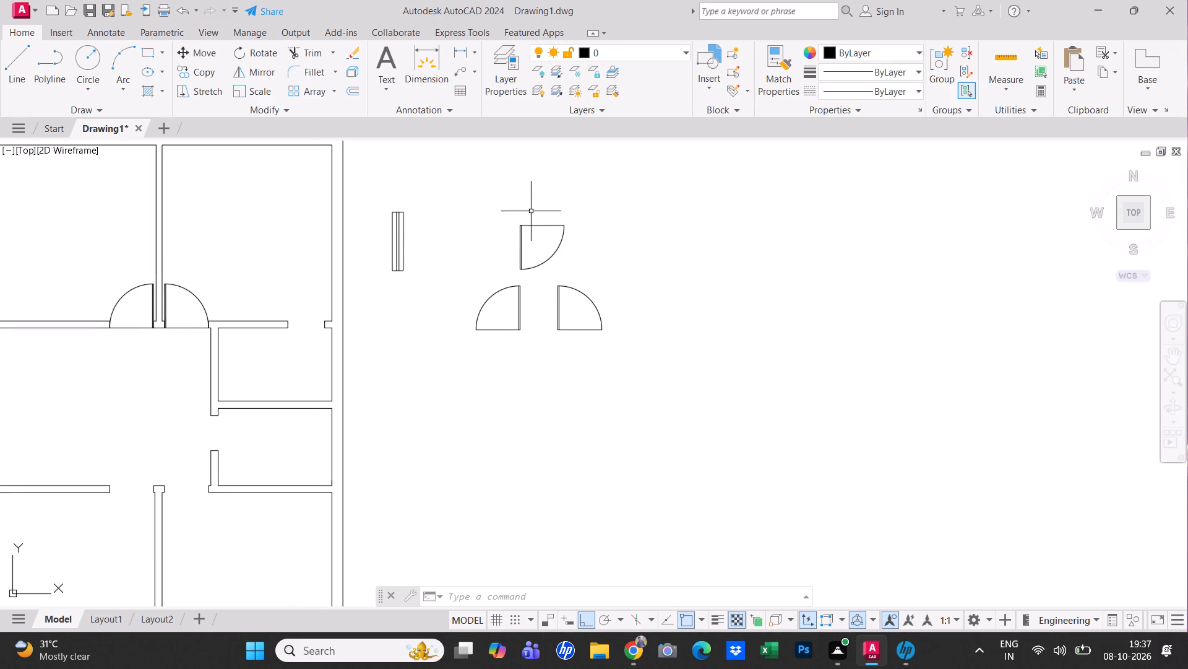
click(520, 230)
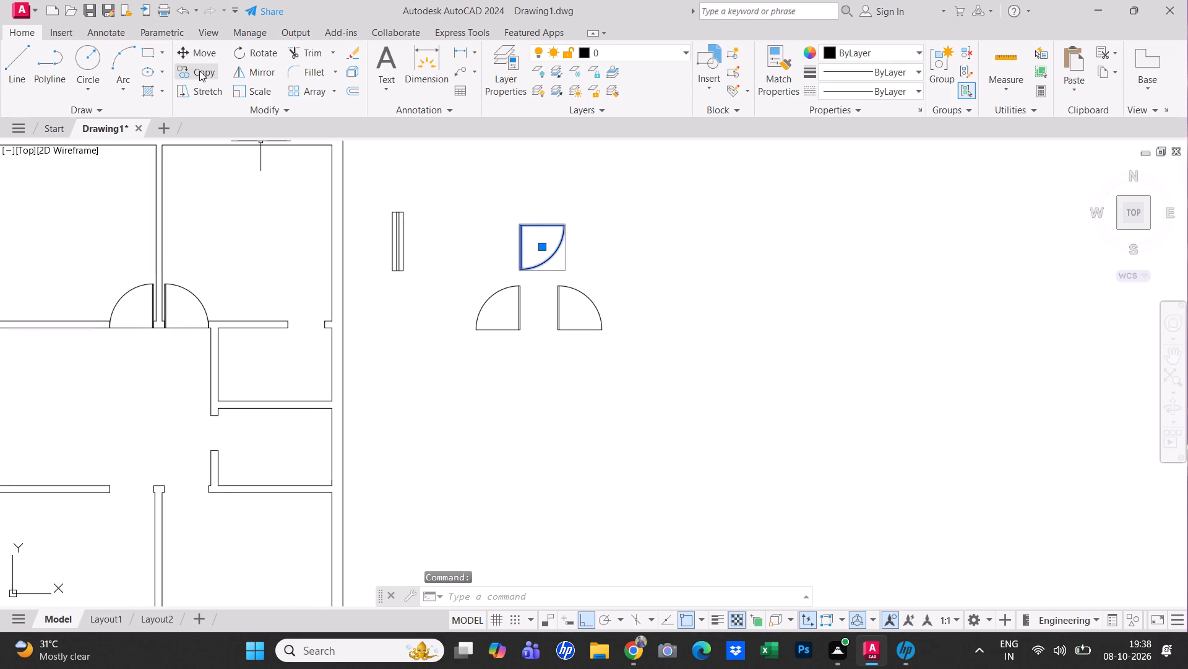
click(199, 71)
scroll(565, 214, up, 3)
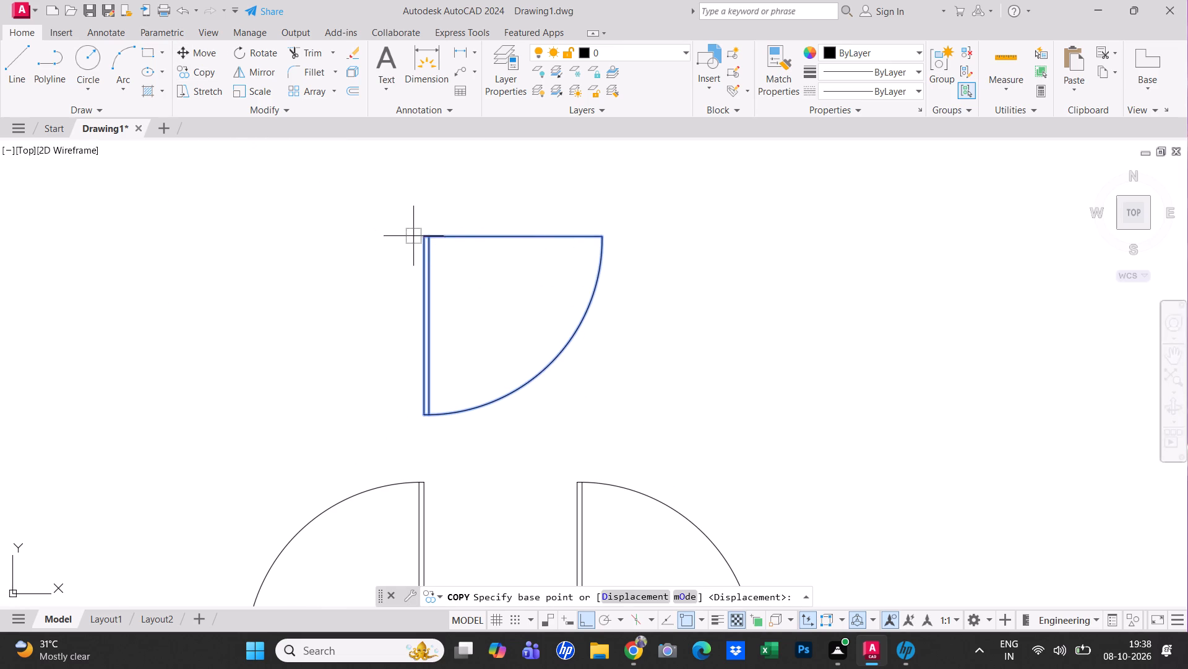
click(421, 236)
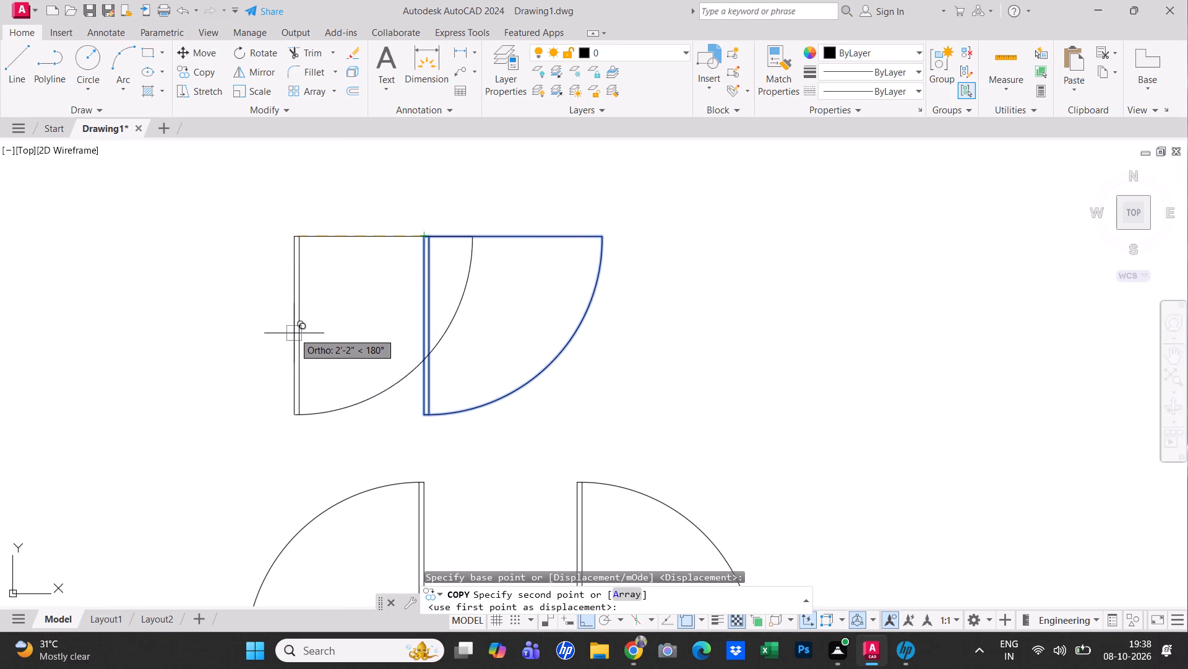
scroll(294, 333, down, 5)
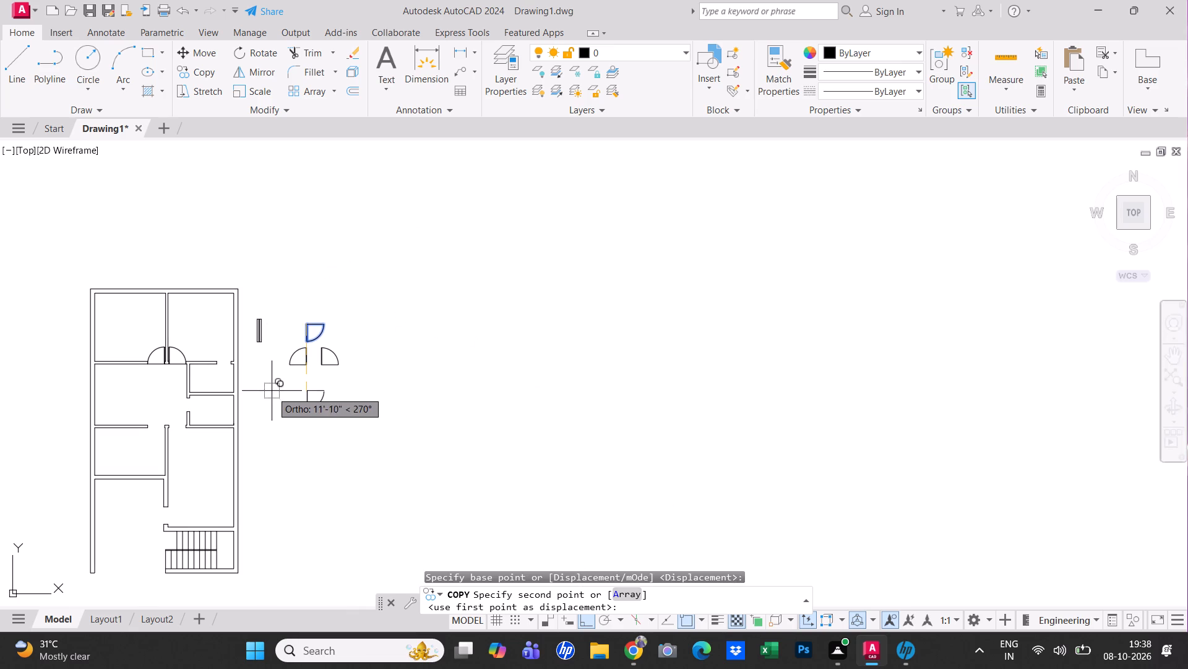
key(F8)
scroll(184, 426, up, 2)
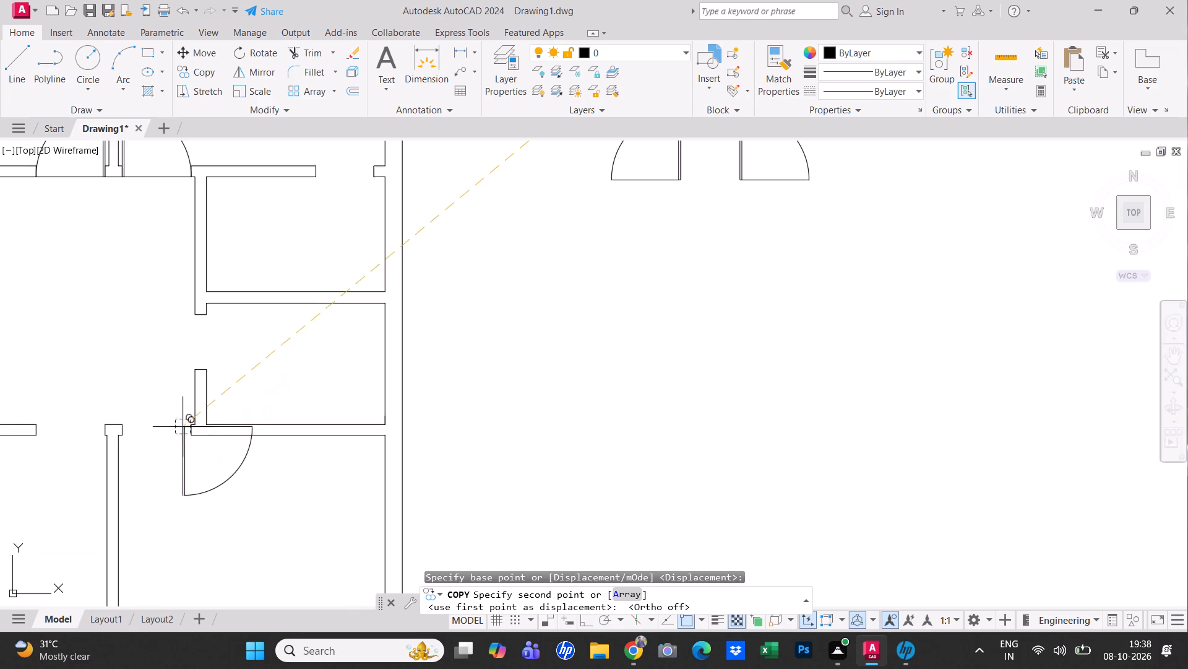
scroll(183, 427, up, 3)
click(74, 403)
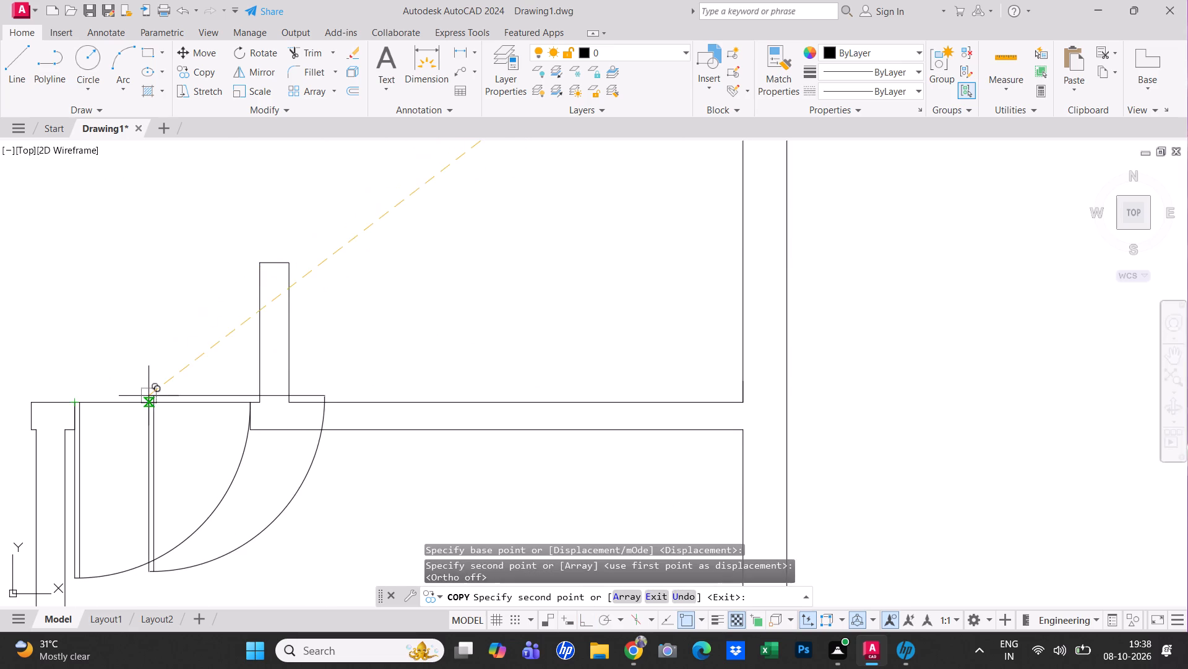
scroll(151, 396, down, 1)
key(Escape)
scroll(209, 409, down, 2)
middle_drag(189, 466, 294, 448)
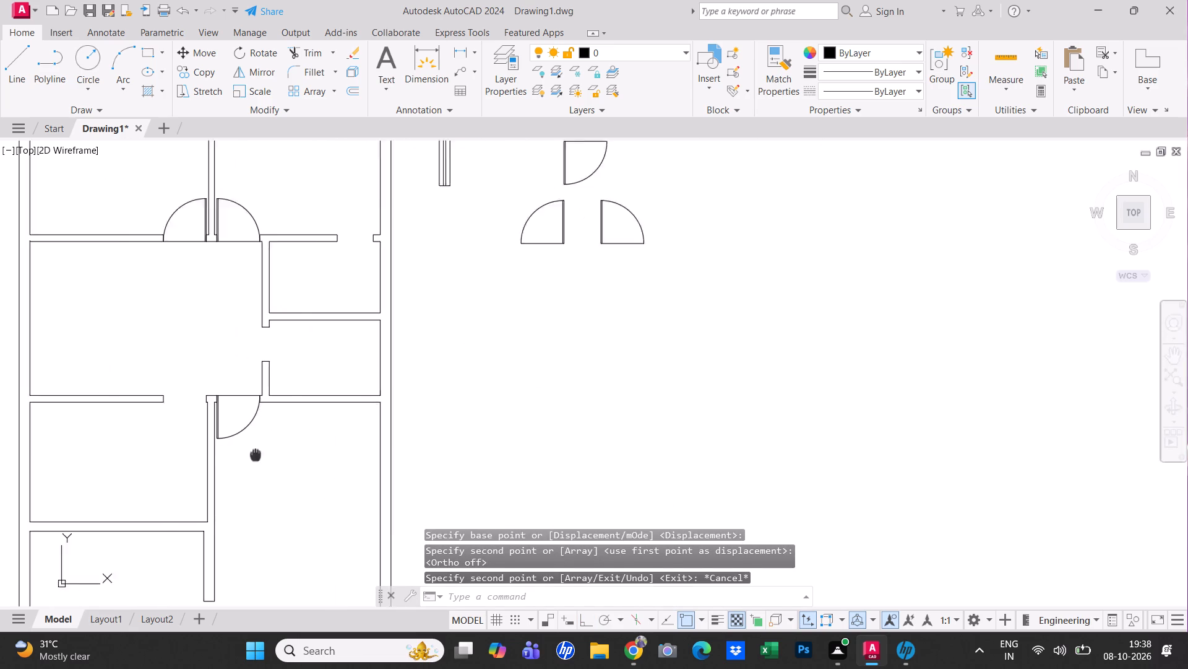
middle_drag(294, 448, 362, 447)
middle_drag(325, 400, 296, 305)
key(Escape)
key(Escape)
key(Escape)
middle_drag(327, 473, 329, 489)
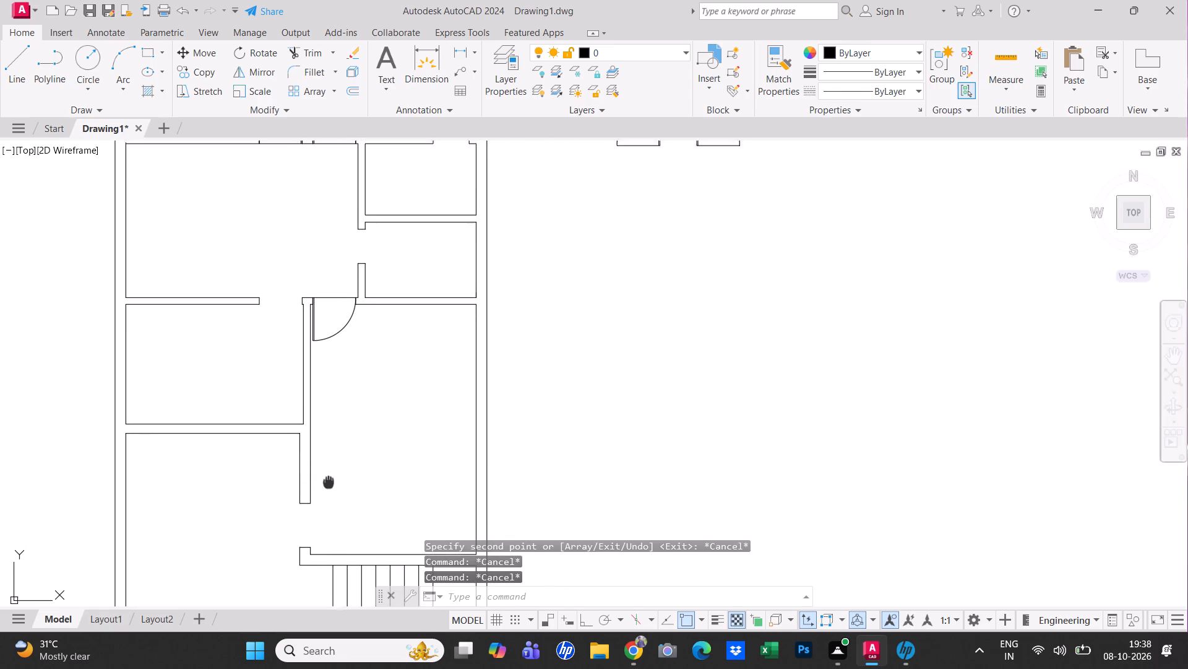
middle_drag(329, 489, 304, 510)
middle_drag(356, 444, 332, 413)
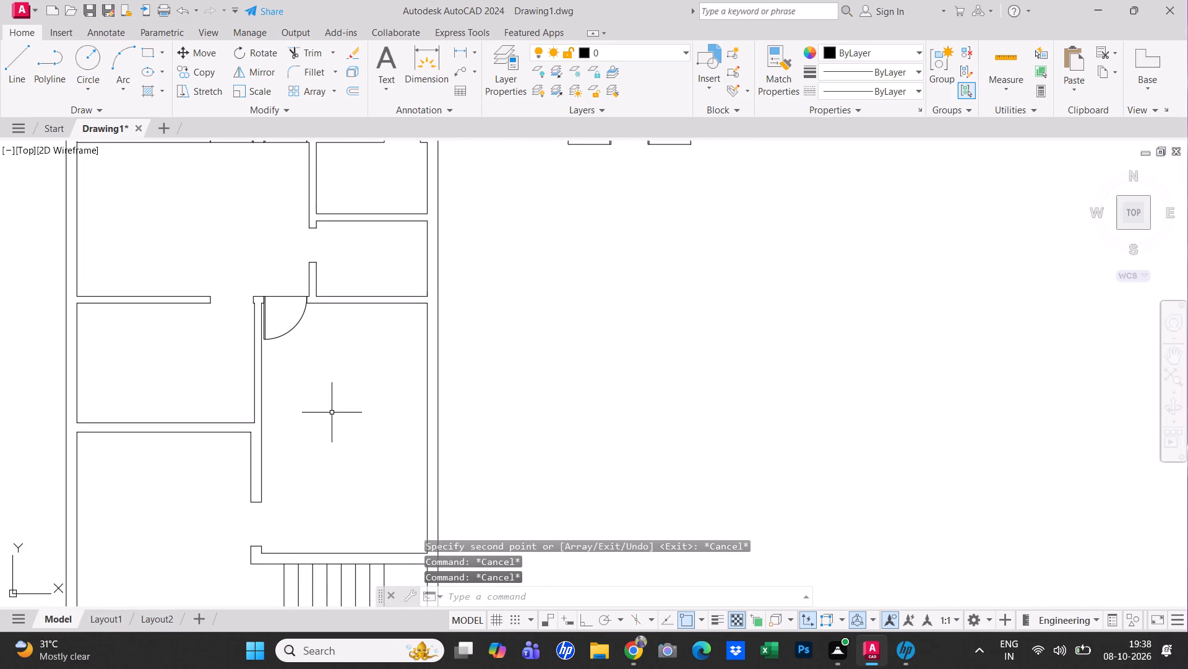
Move the wall-end line above the opening near the staircase 6" up the partition to widen the opening.
key(Escape)
middle_drag(286, 448, 245, 401)
scroll(204, 452, up, 1)
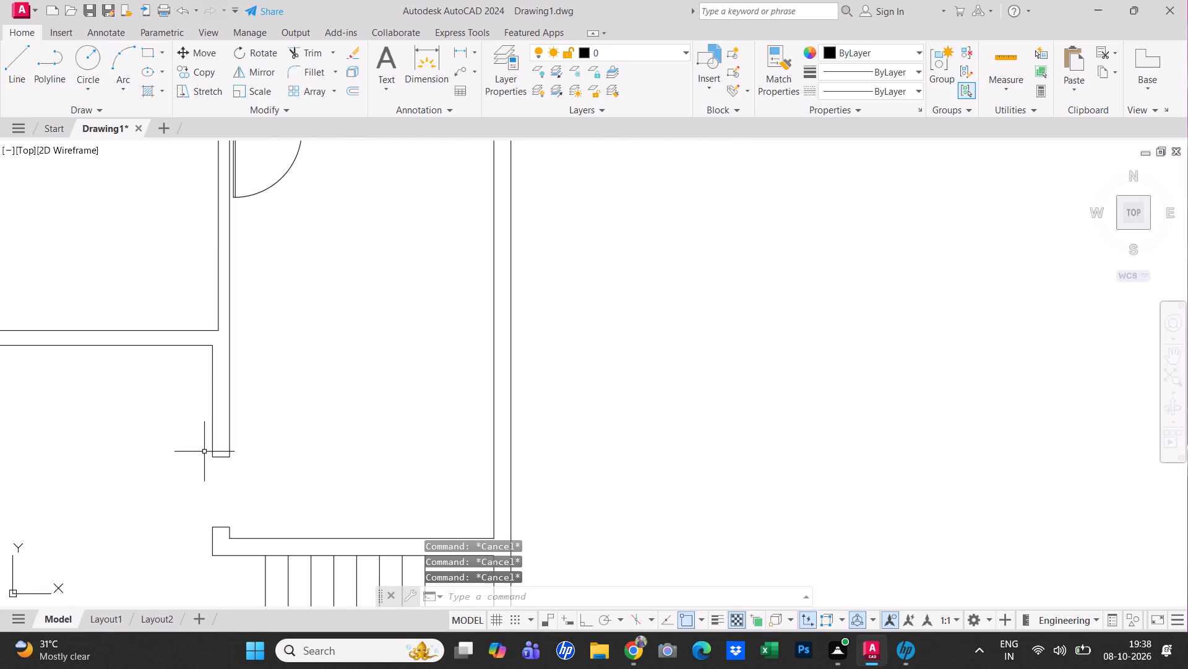
click(218, 458)
scroll(222, 455, up, 3)
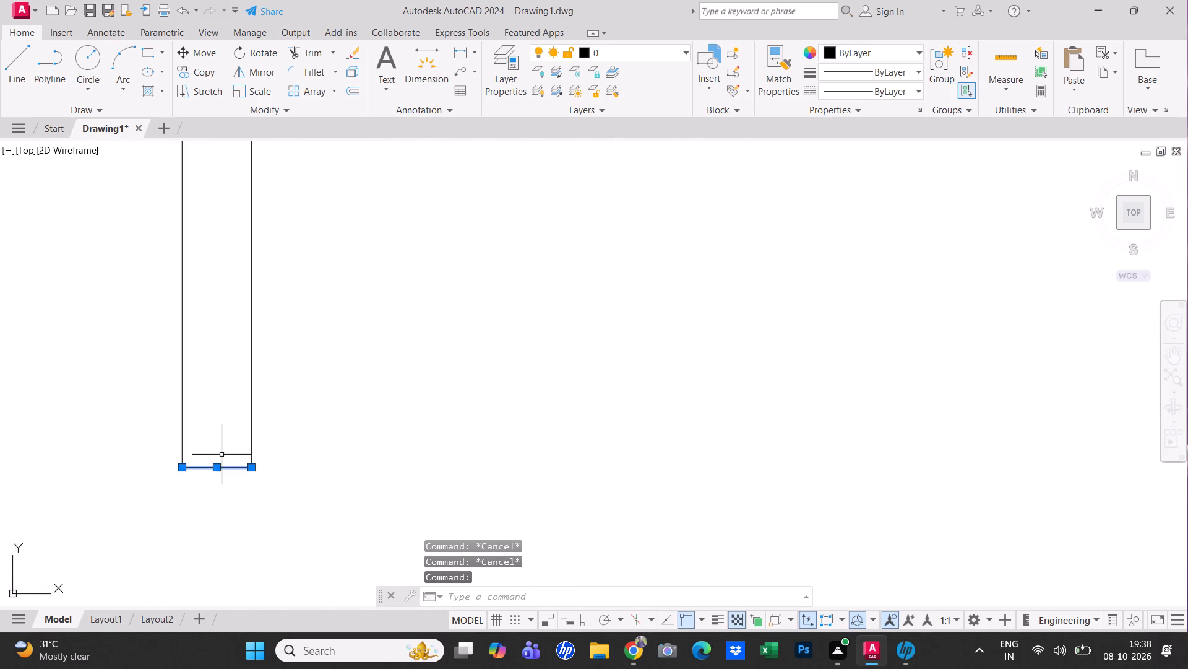
click(218, 465)
text(6")
key(Return)
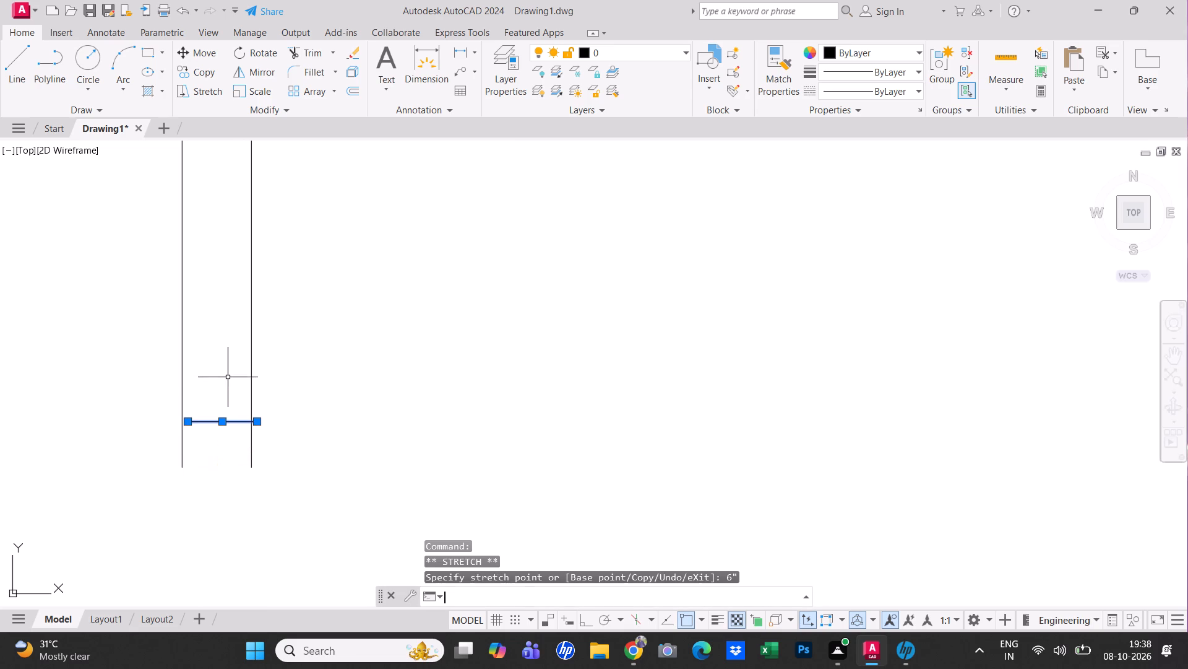
Fillet the moved wall-end line with both partition faces at zero radius to close the wall end cleanly.
key(Escape)
text(f)
key(space)
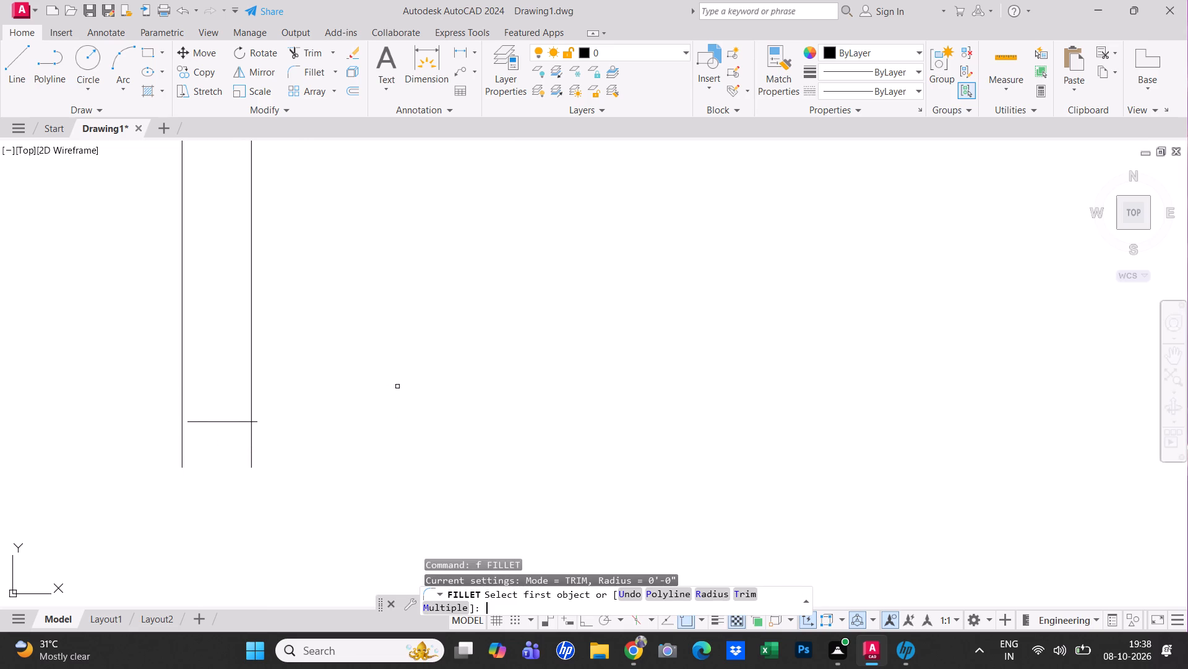
click(233, 423)
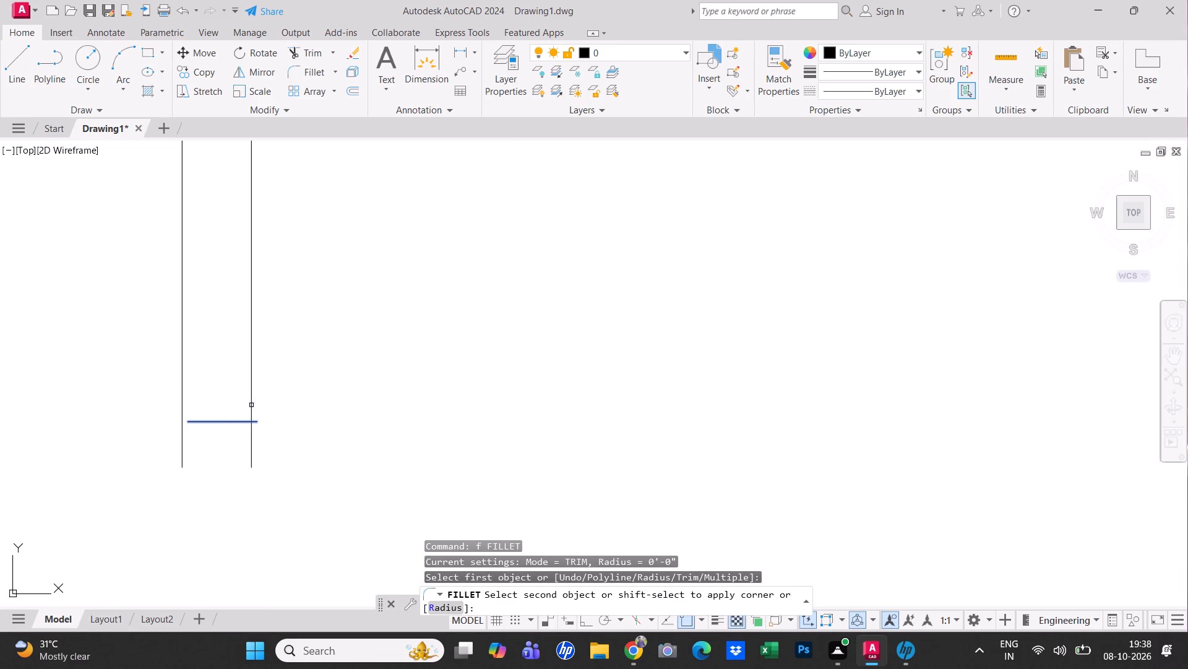
click(251, 405)
right_drag(340, 384, 333, 394)
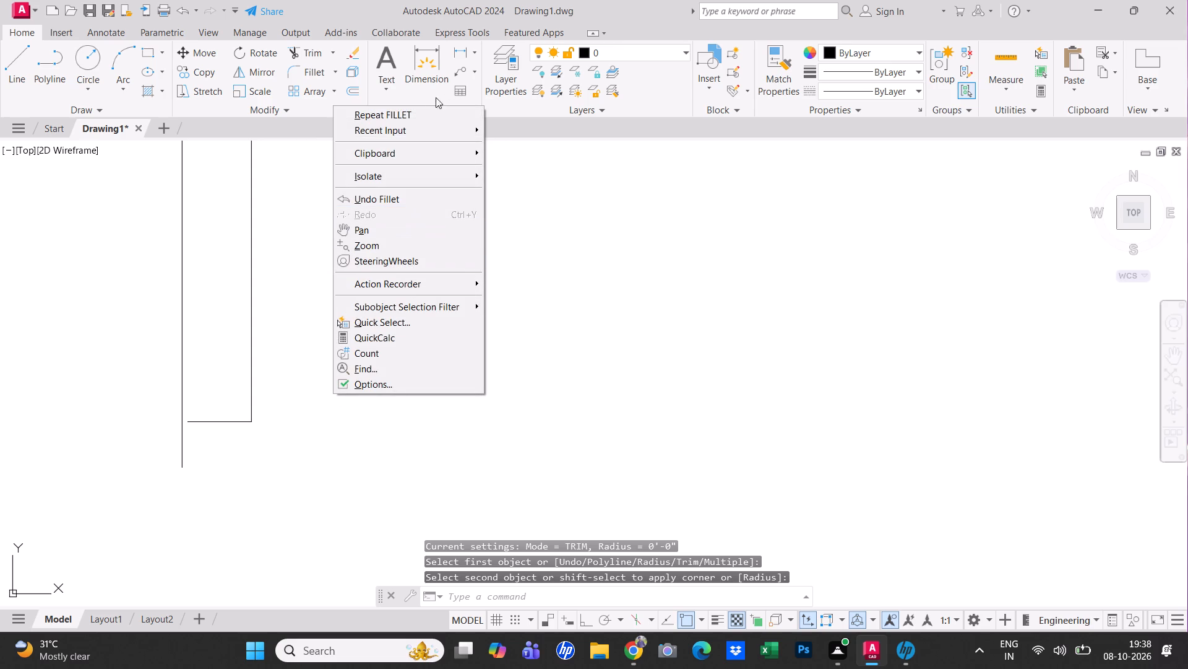
click(425, 111)
click(182, 278)
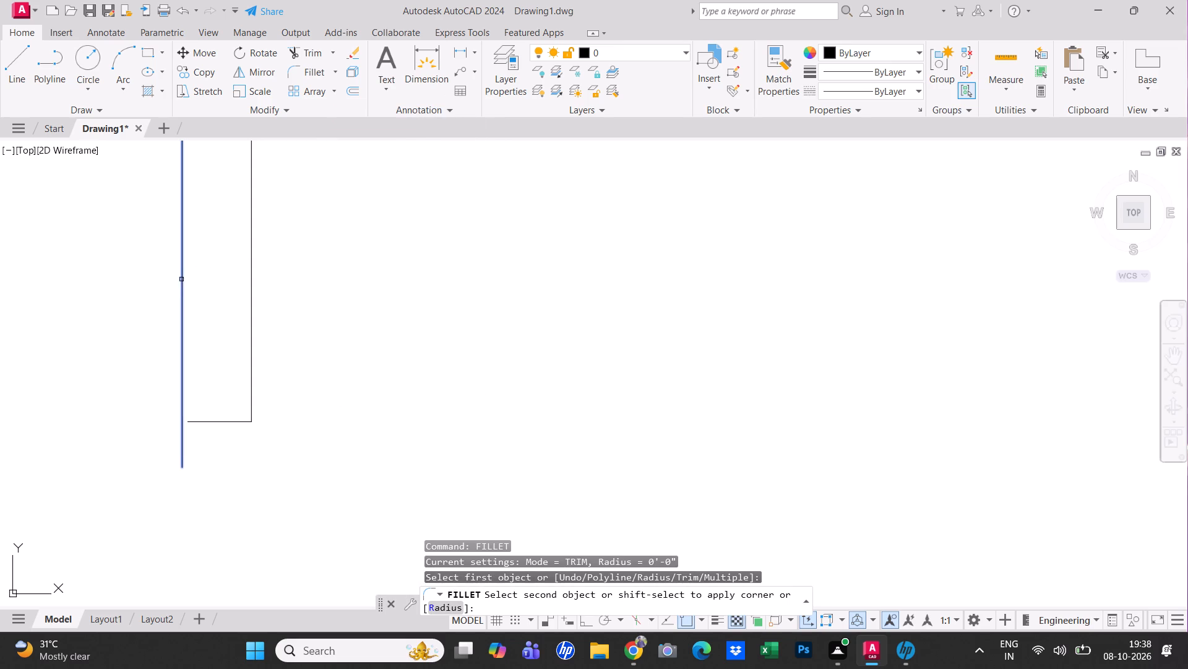
click(203, 422)
scroll(248, 376, down, 2)
key(Escape)
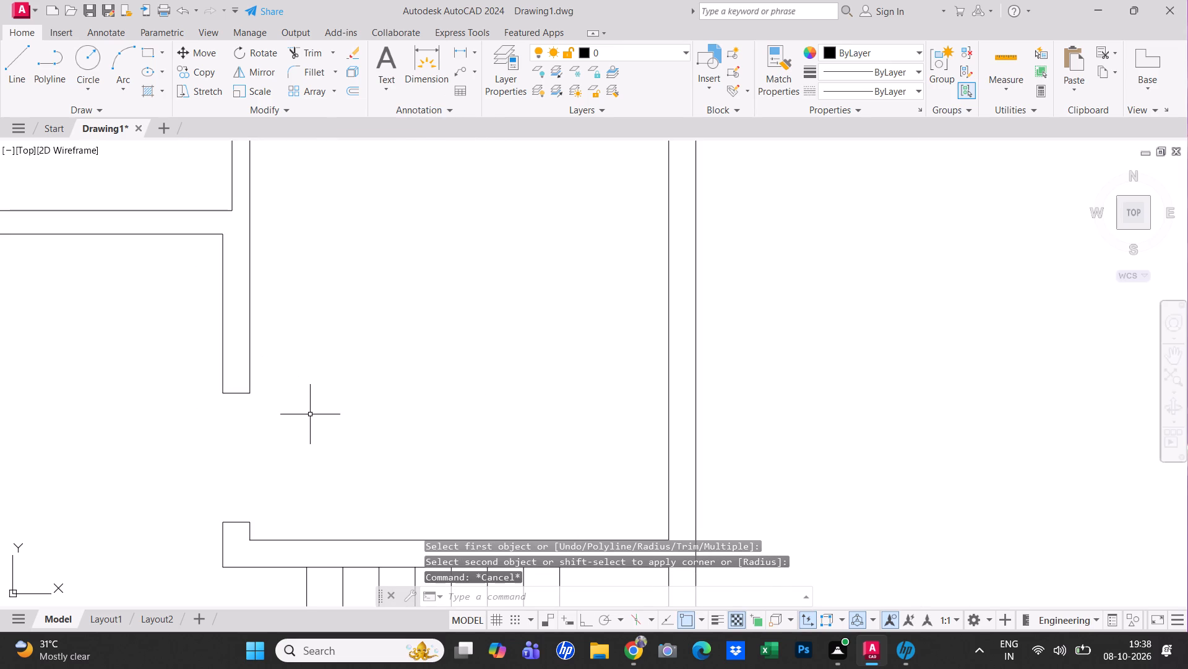
Save the drawing to the Desktop as 111Drawing1.
key(ctrl+s)
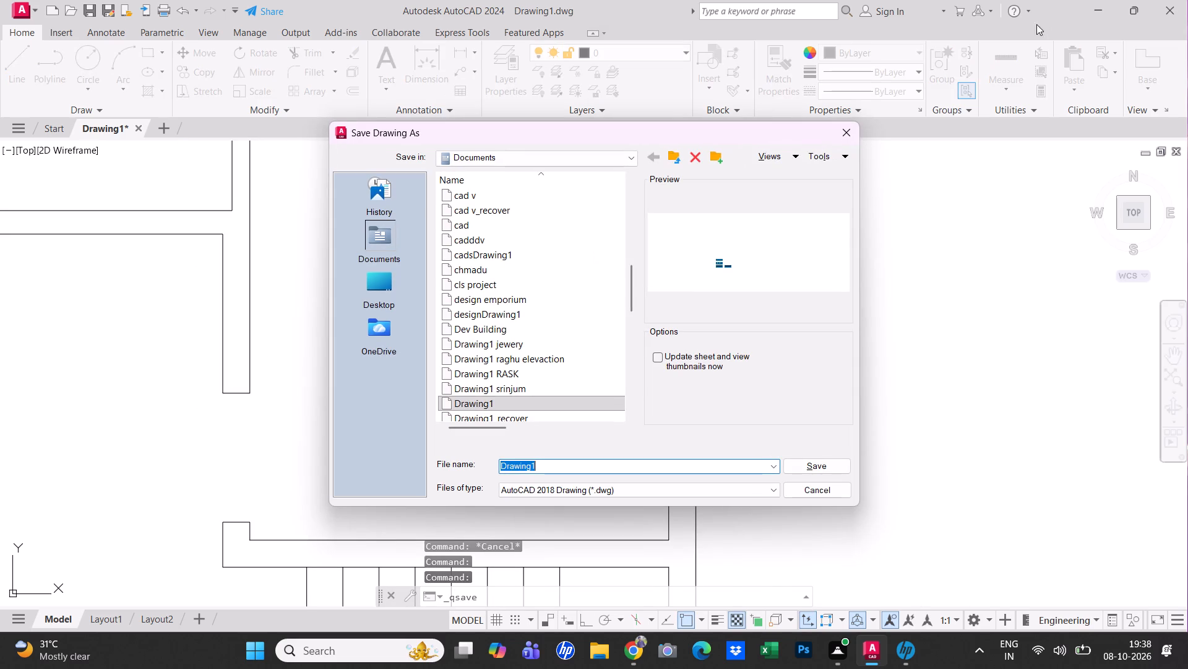
key(Escape)
key(ctrl+s)
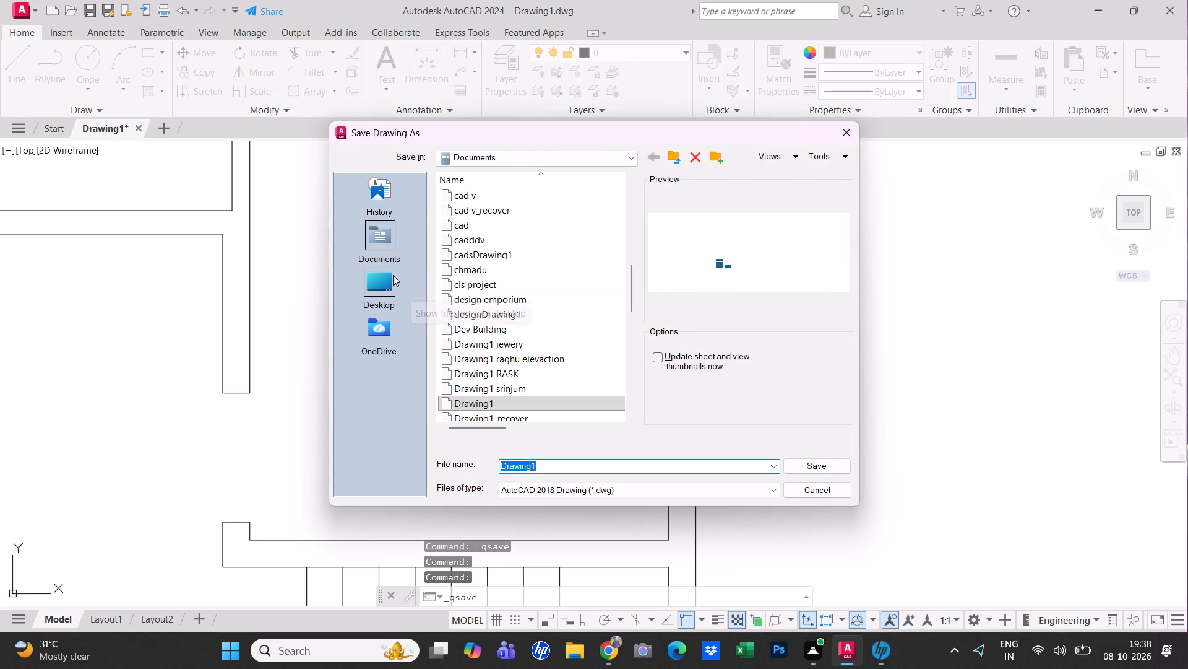
click(377, 283)
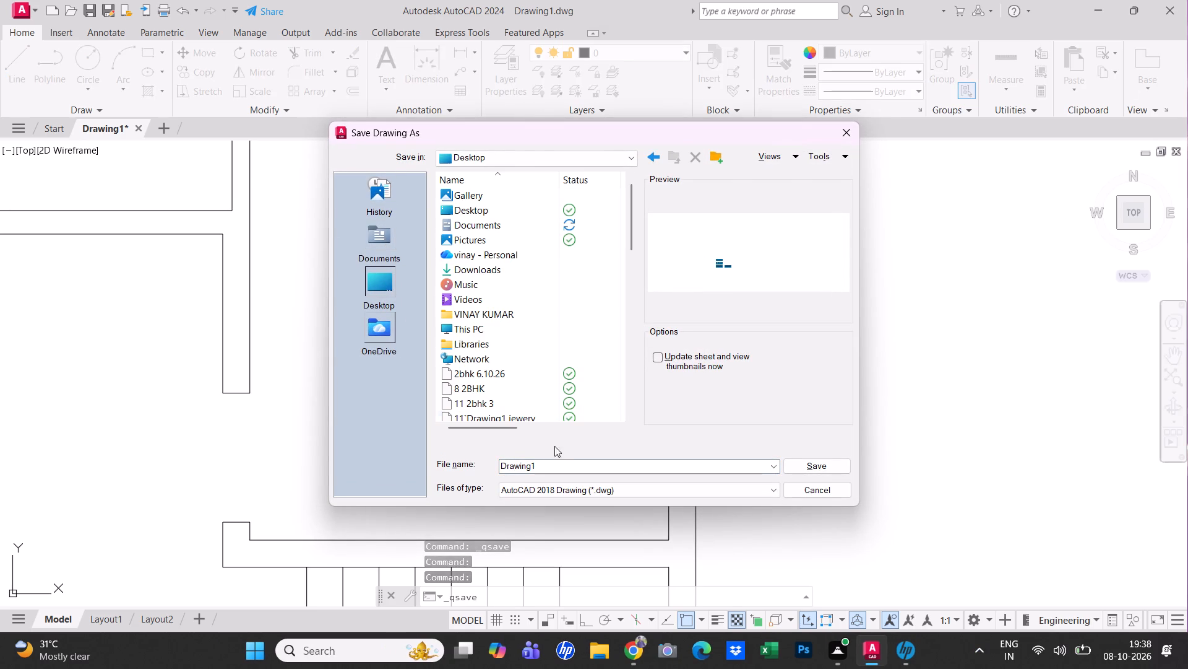
click(562, 466)
click(562, 466)
click(562, 468)
click(562, 468)
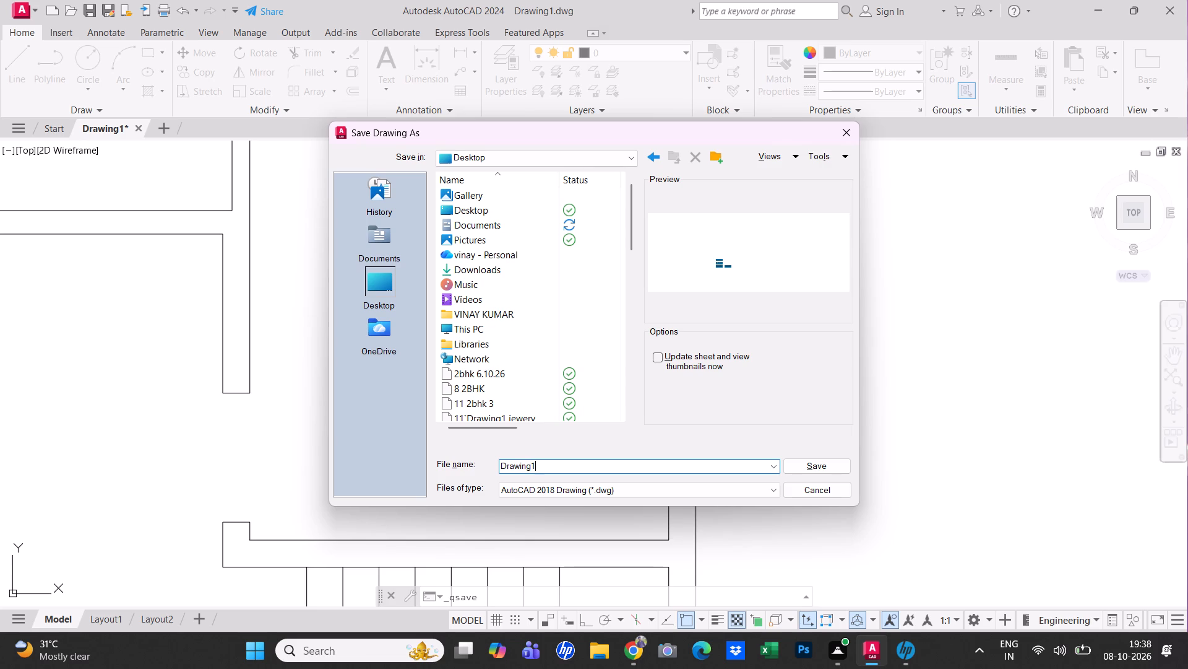
key(Left)
key(Left)
key(Left)
key(Left)
key(Left)
key(Left)
key(Left)
key(Left)
text(111)
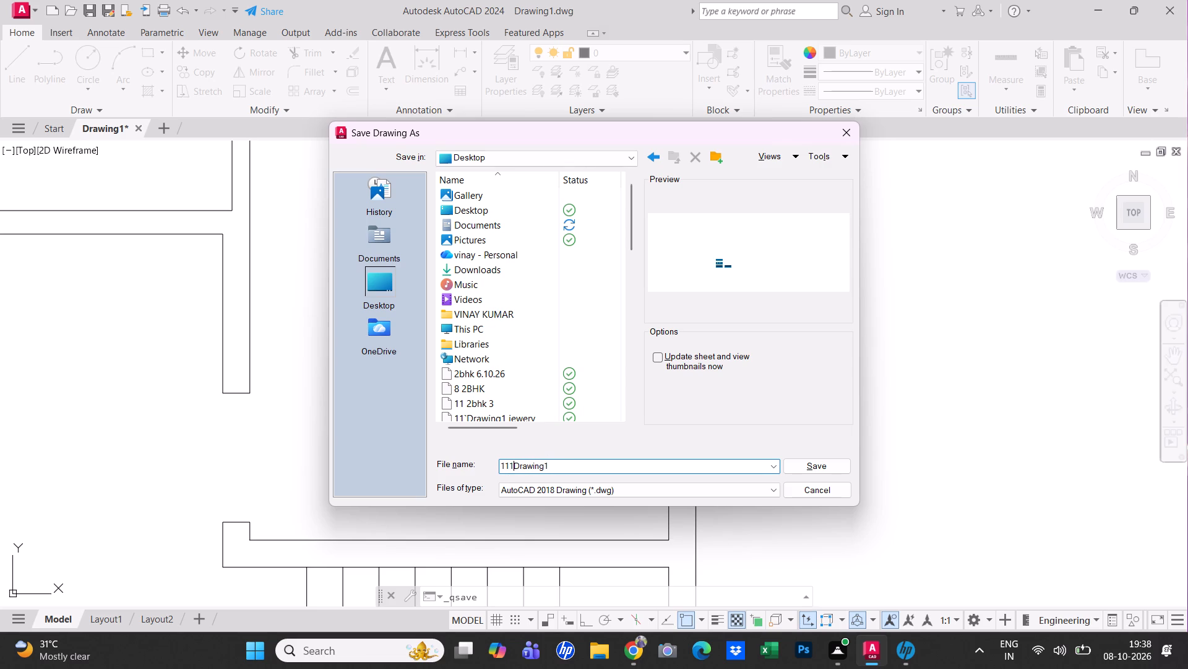
click(819, 464)
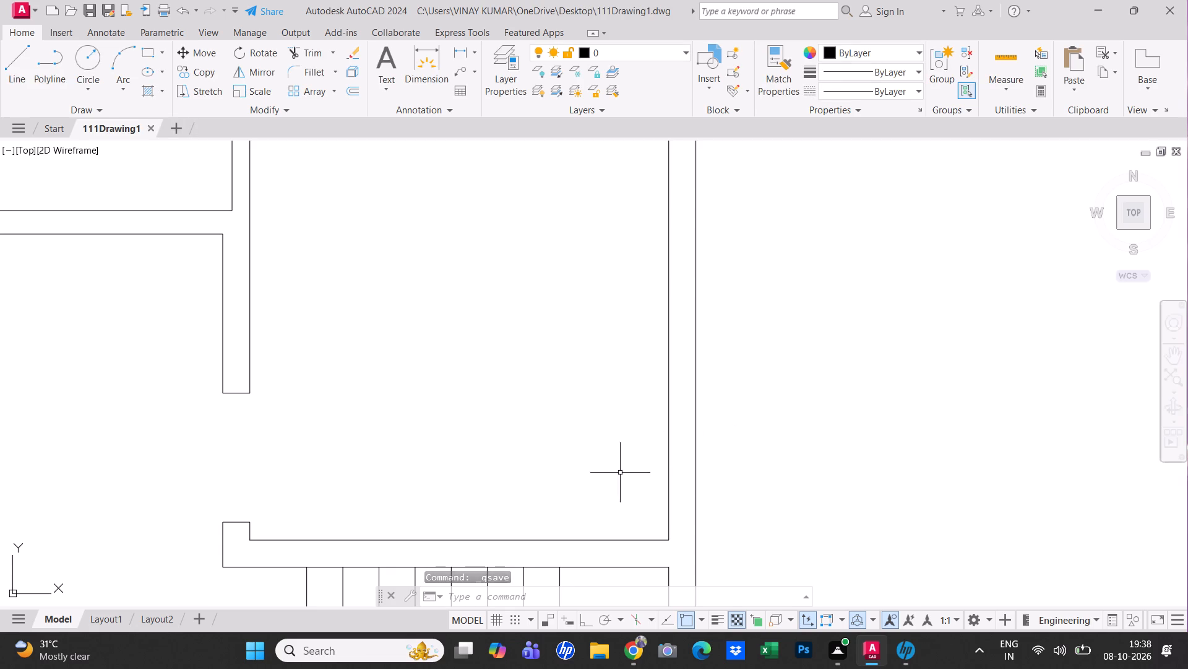
Copy the two wall-end lines of the widened opening above the staircase to the empty area right of the plan.
scroll(600, 470, down, 2)
middle_drag(639, 470, 729, 463)
middle_drag(660, 460, 638, 413)
scroll(622, 412, down, 1)
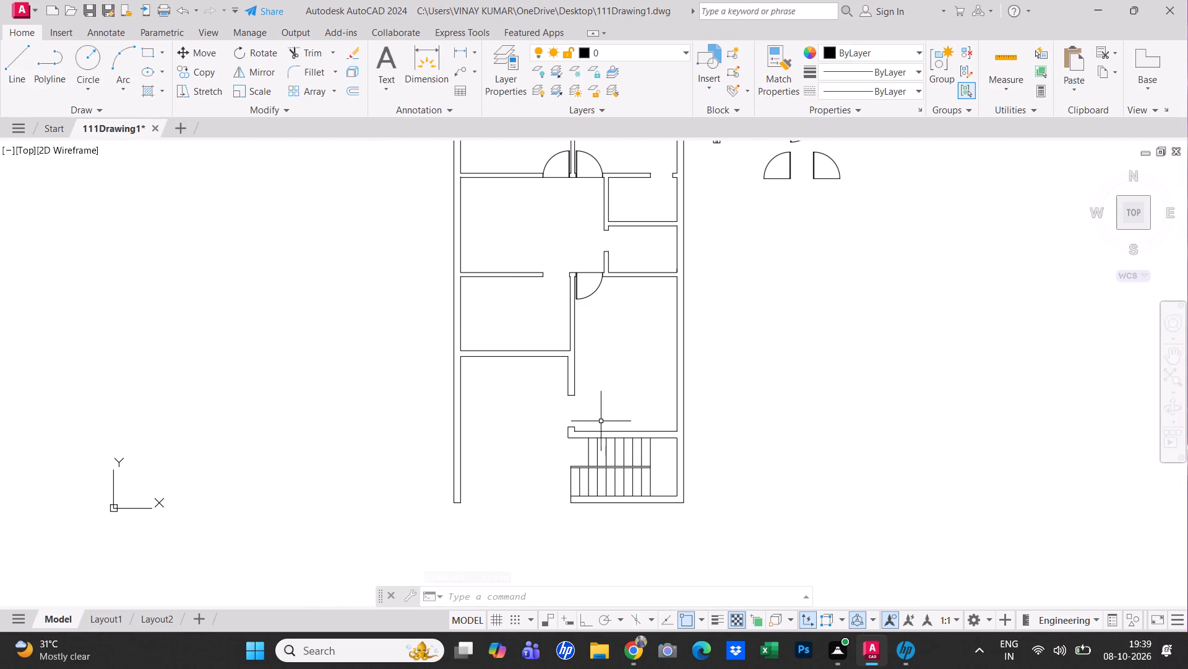
scroll(564, 385, up, 1)
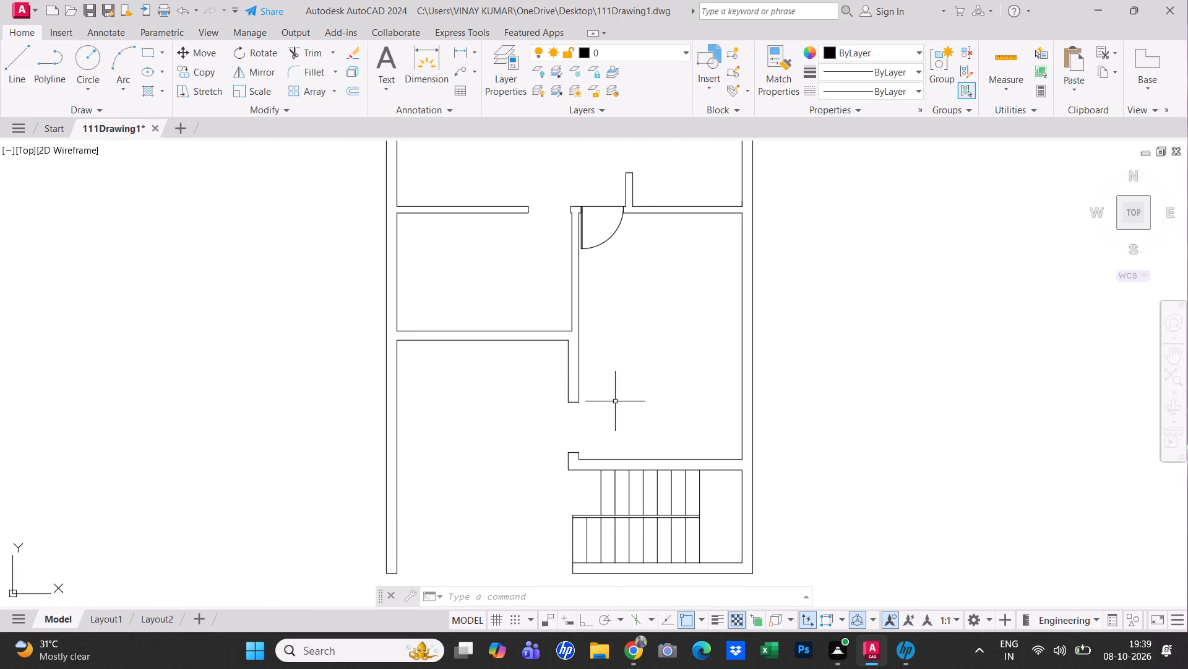
scroll(615, 401, up, 3)
middle_drag(557, 399, 504, 334)
scroll(561, 349, down, 1)
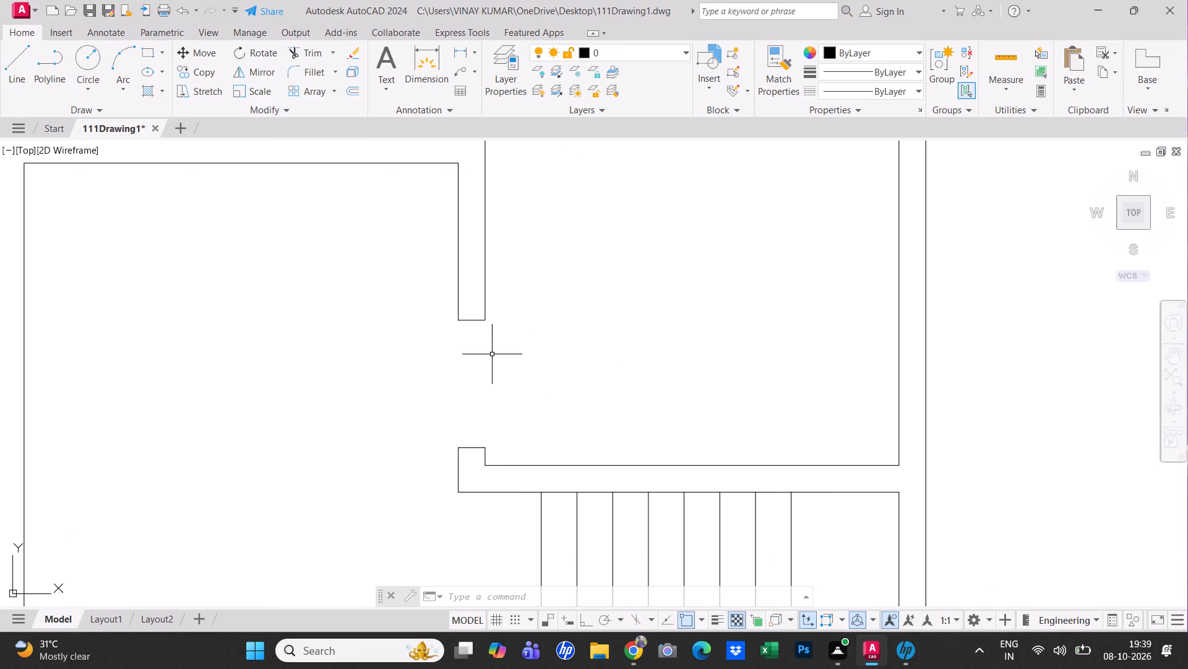
scroll(493, 369, down, 3)
scroll(495, 383, up, 2)
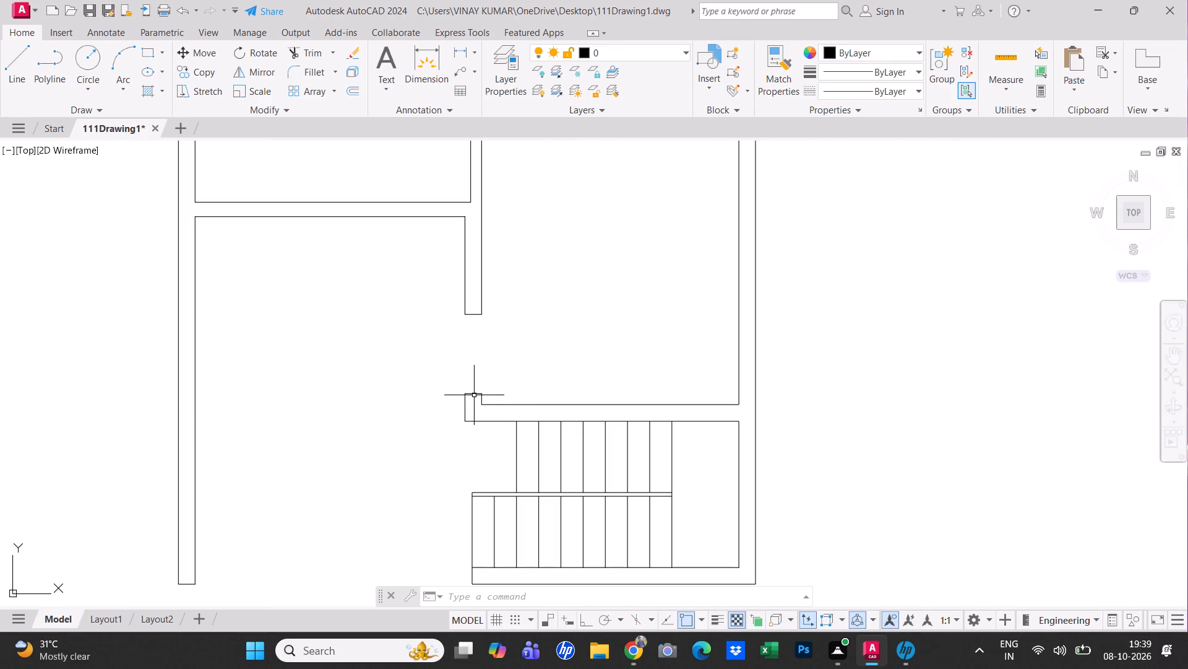
click(475, 395)
click(468, 315)
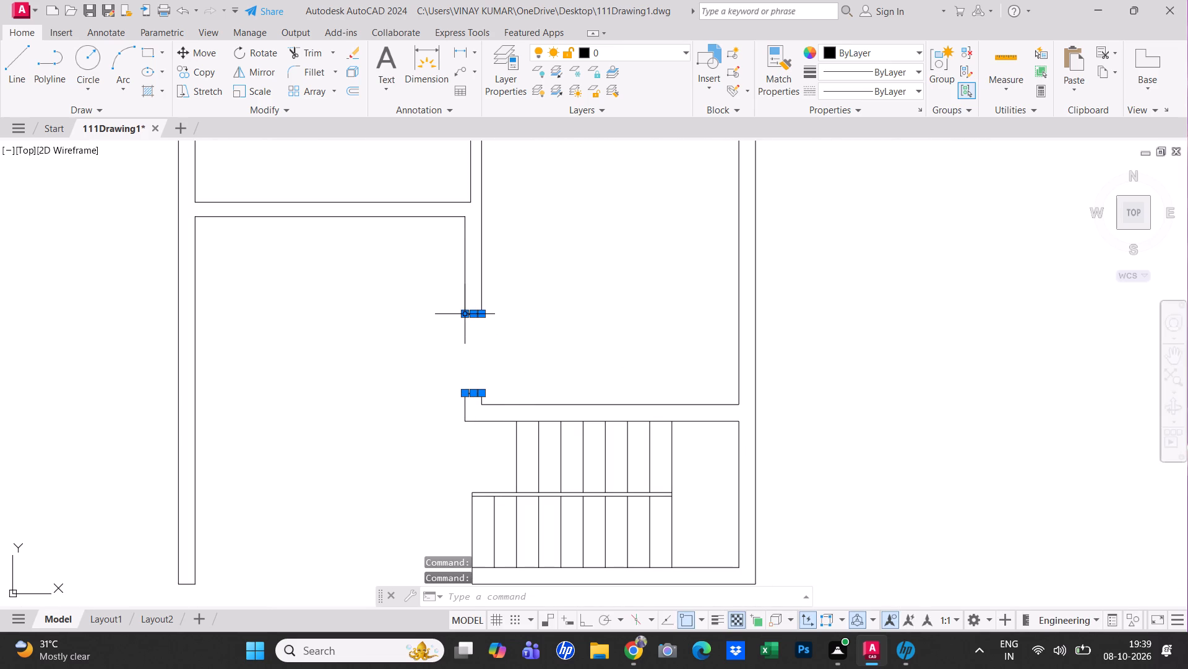
click(211, 71)
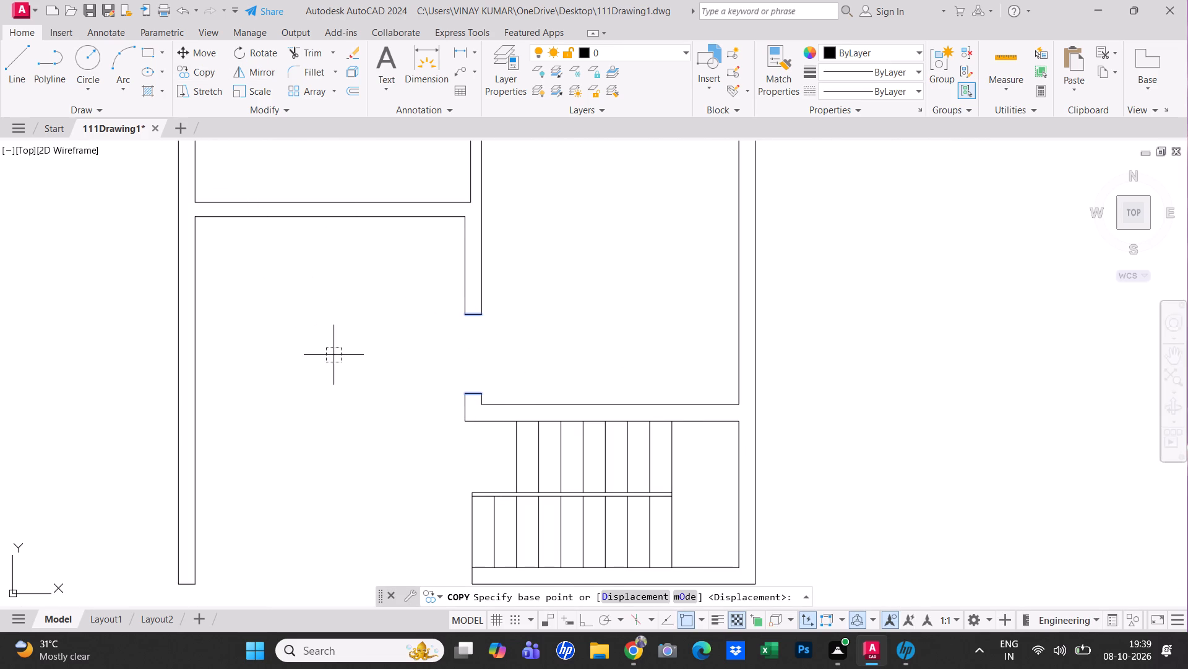
click(334, 355)
middle_drag(636, 389, 192, 342)
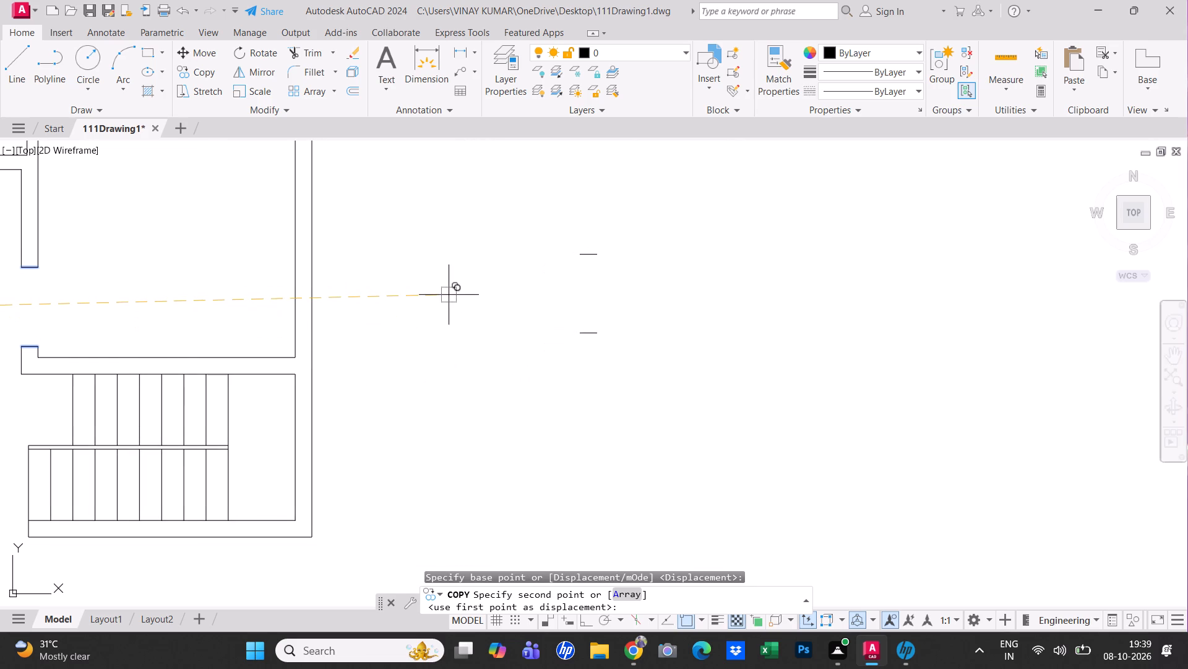
click(449, 295)
right_click(665, 321)
click(712, 328)
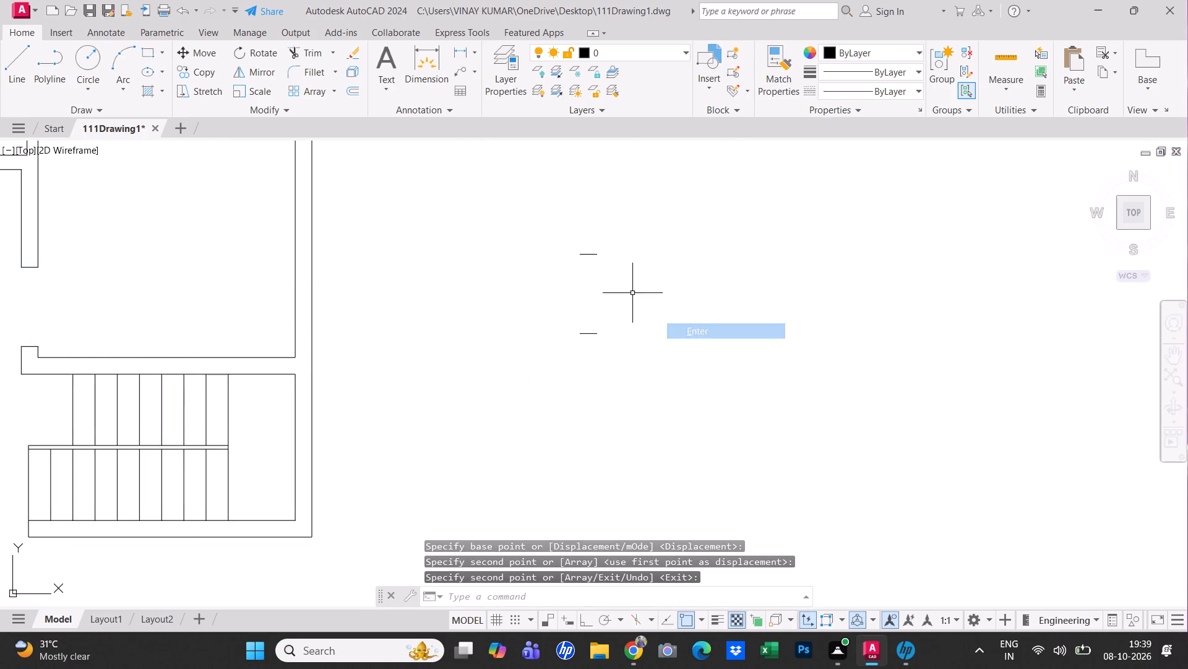
Draw a vertical line joining the left endpoints of the two copied wall-end lines.
scroll(606, 271, up, 2)
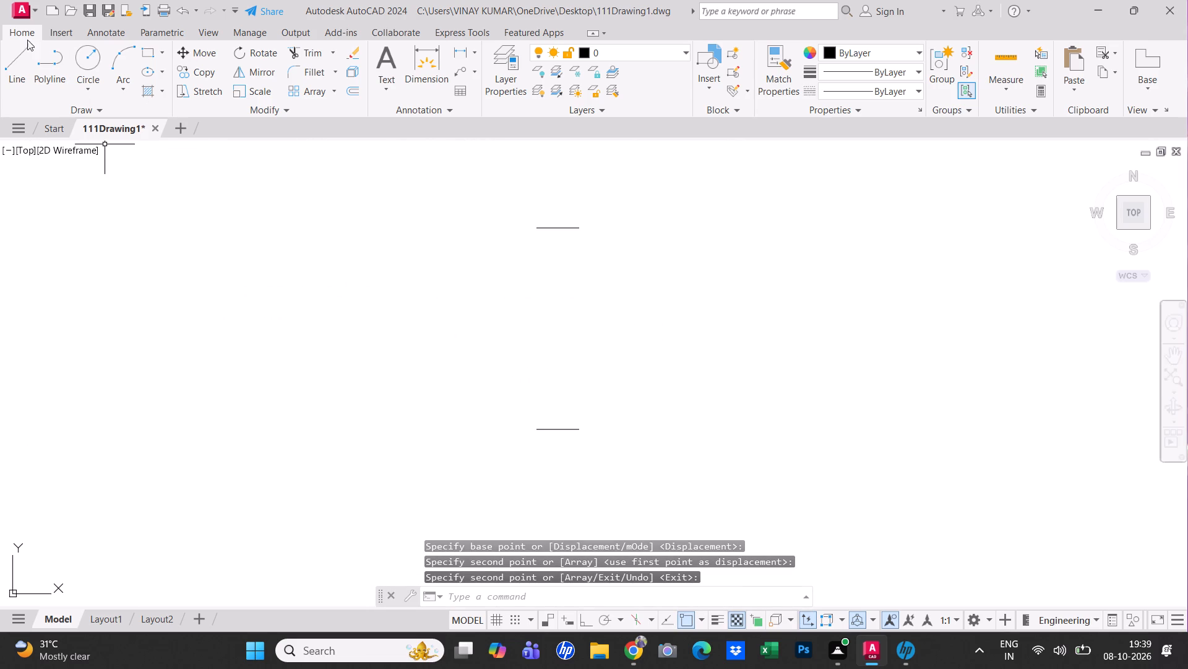
click(22, 46)
click(538, 229)
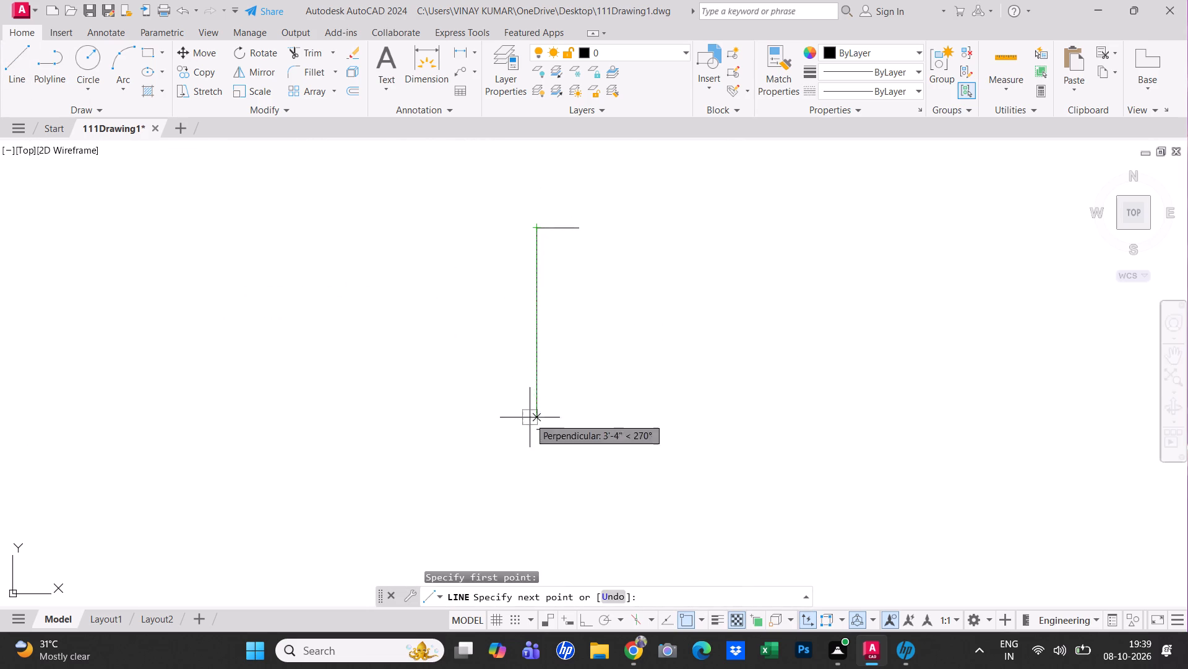
click(535, 427)
right_click(556, 390)
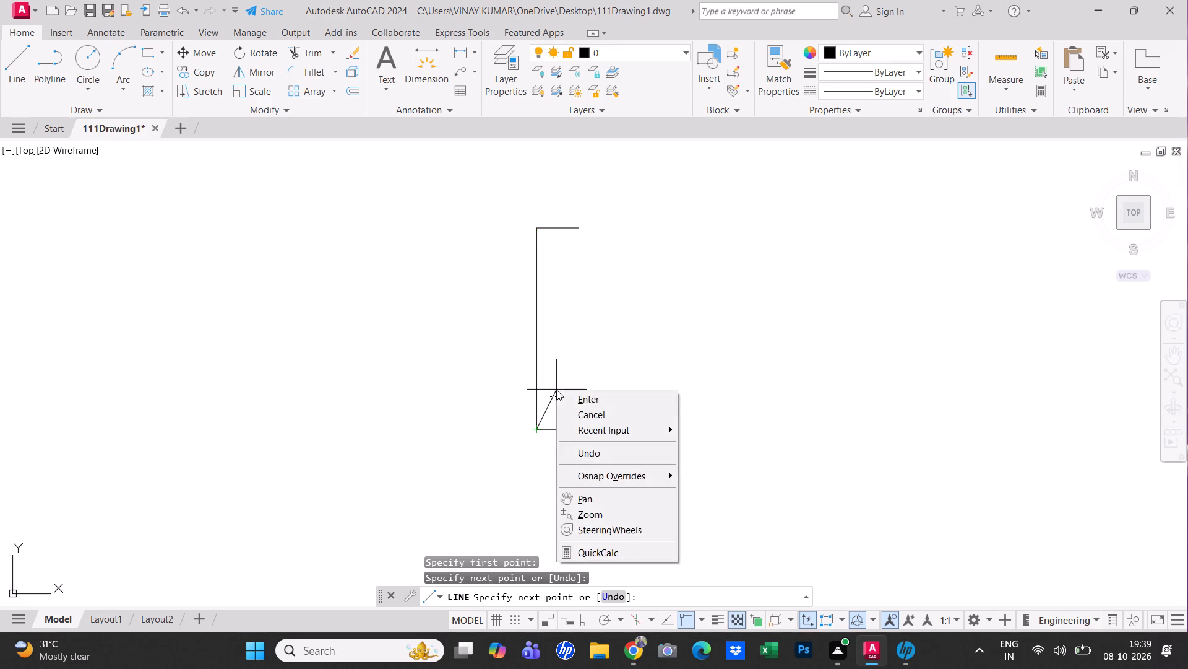
click(567, 396)
Remove the two copied wall-end lines with a Trim fence, keeping only the vertical line between them.
click(599, 445)
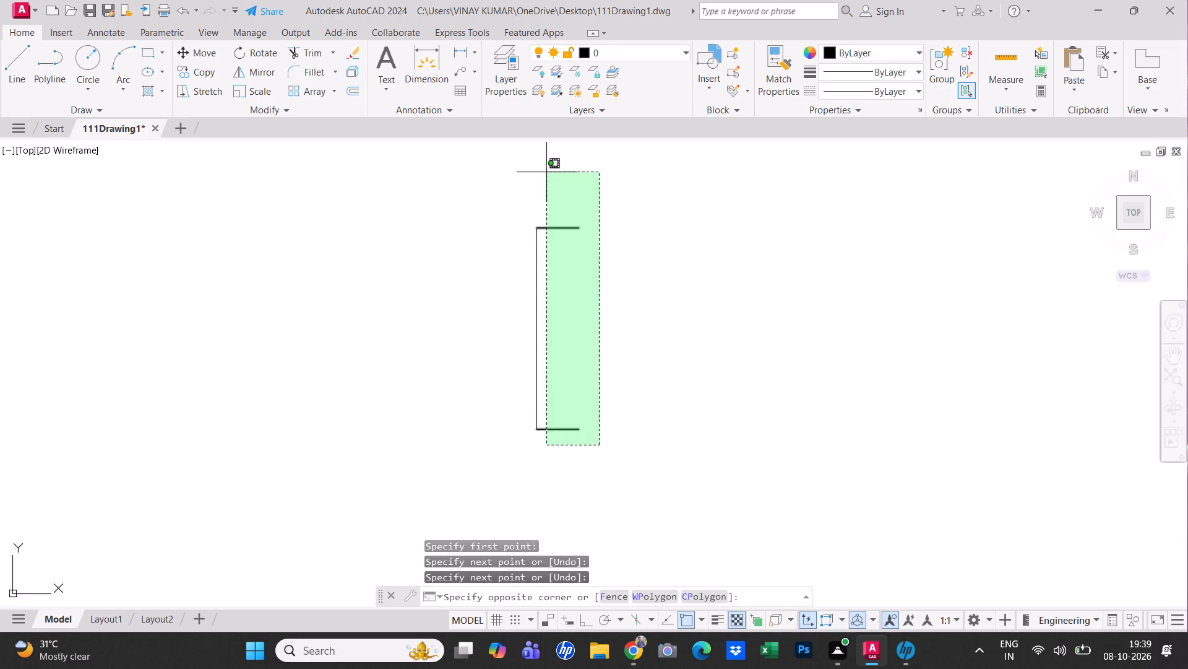
click(546, 172)
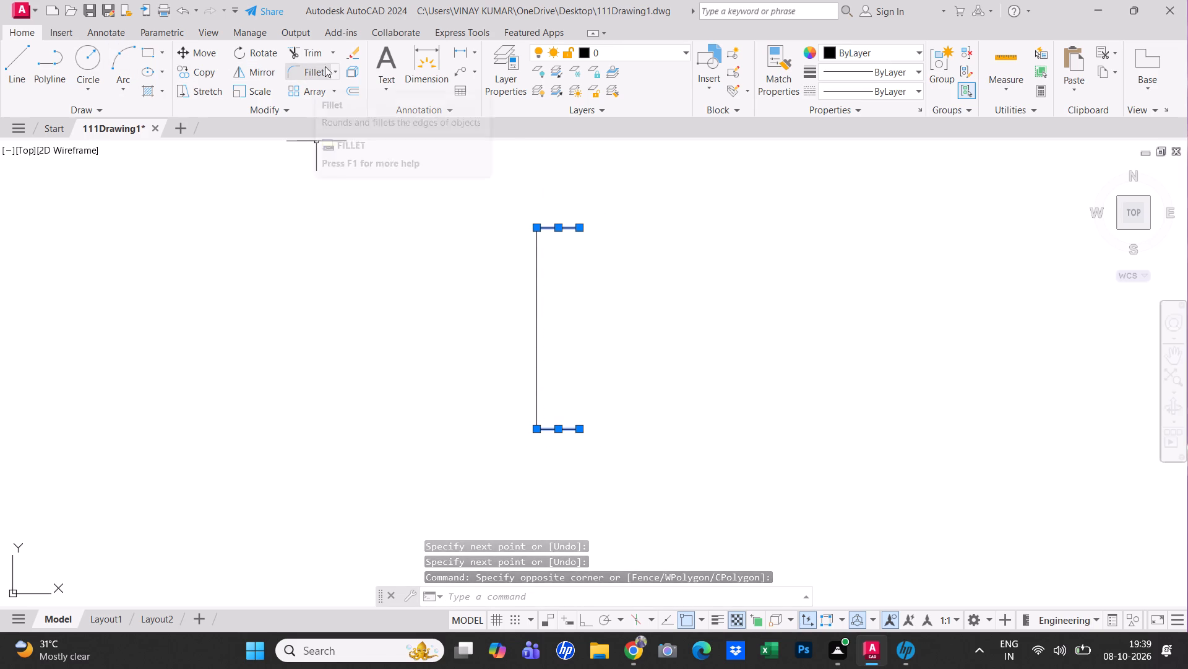
click(291, 51)
click(565, 192)
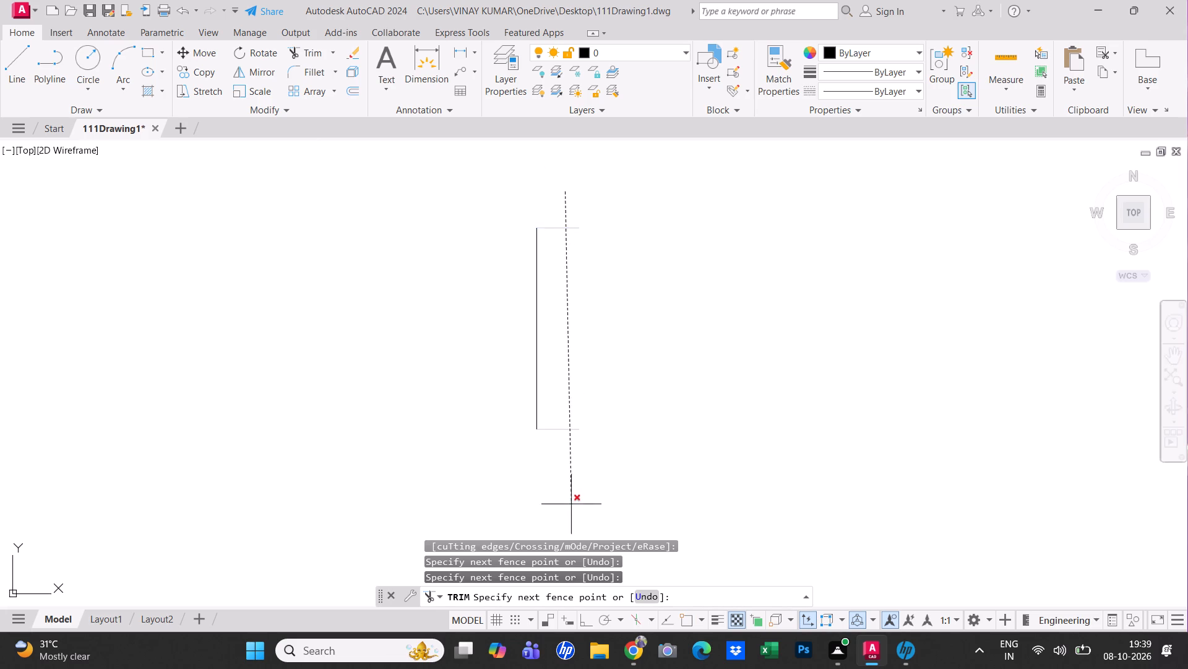
click(571, 504)
right_click(619, 417)
click(669, 421)
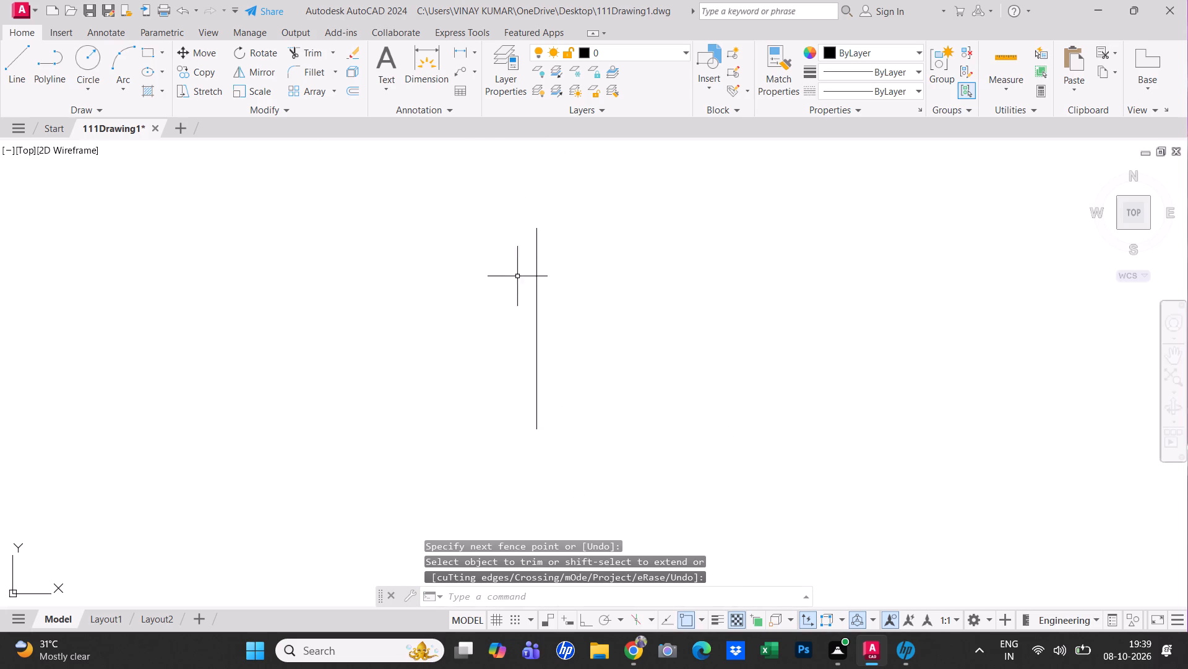
Draw a line from the vertical line's midpoint to its top end, continuing with a short horizontal segment to the right.
click(8, 62)
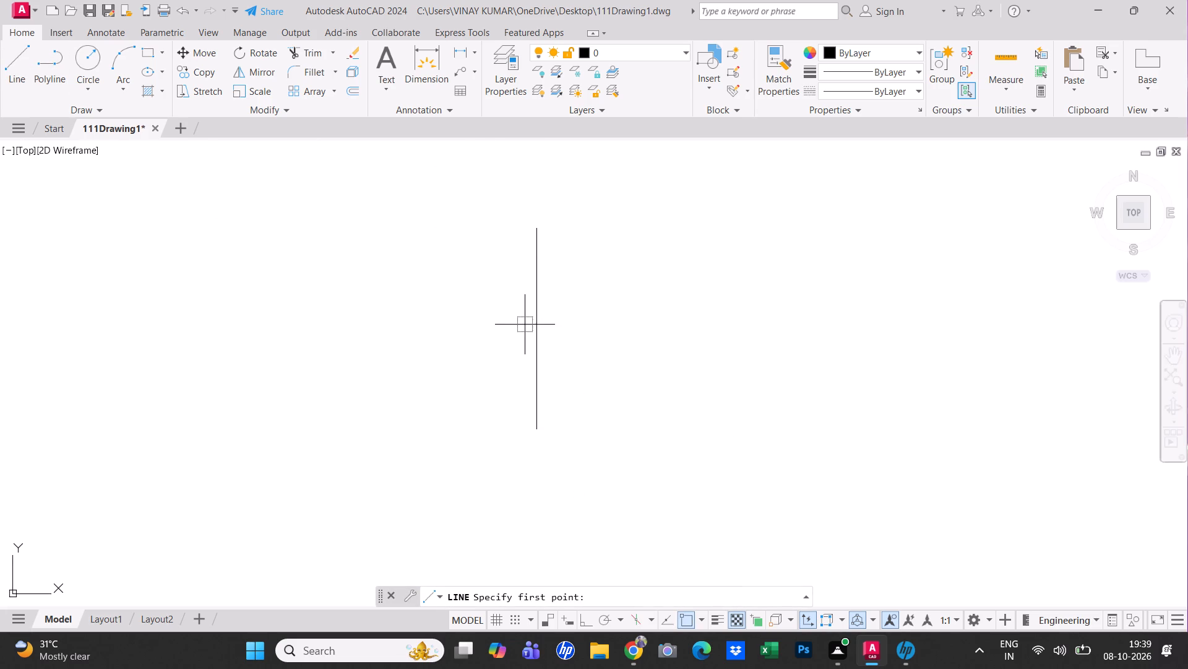
click(536, 331)
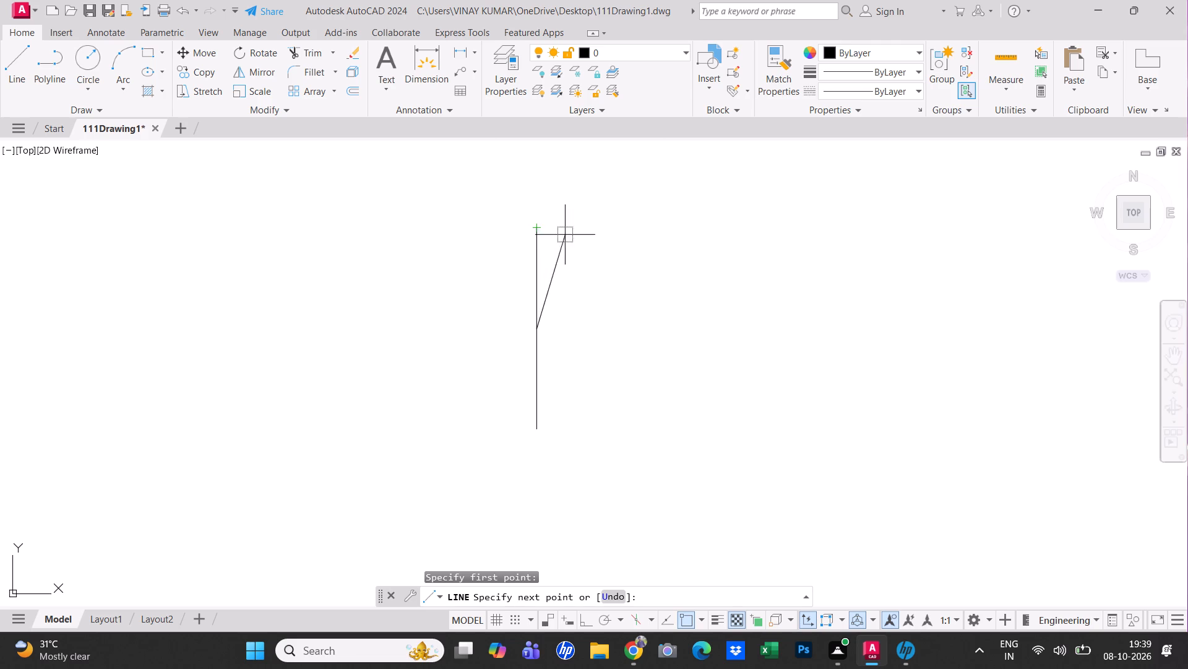
click(540, 225)
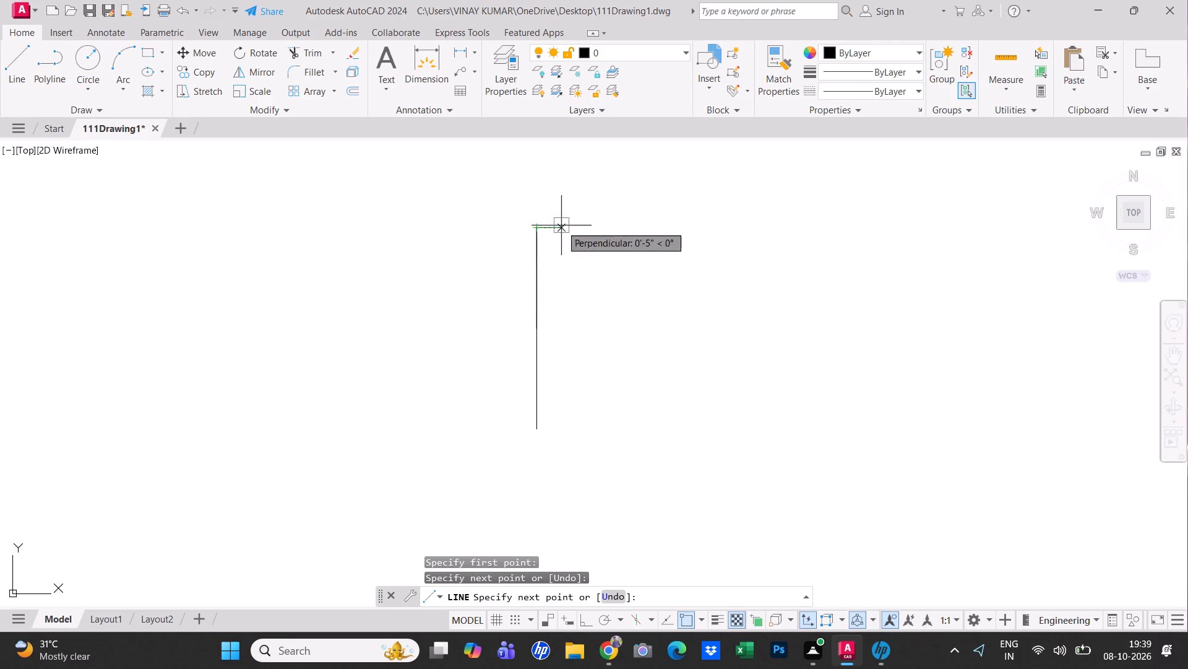
click(567, 225)
key(Escape)
Erase the half-length vertical line that overlaps the upper part of the full vertical line.
click(535, 253)
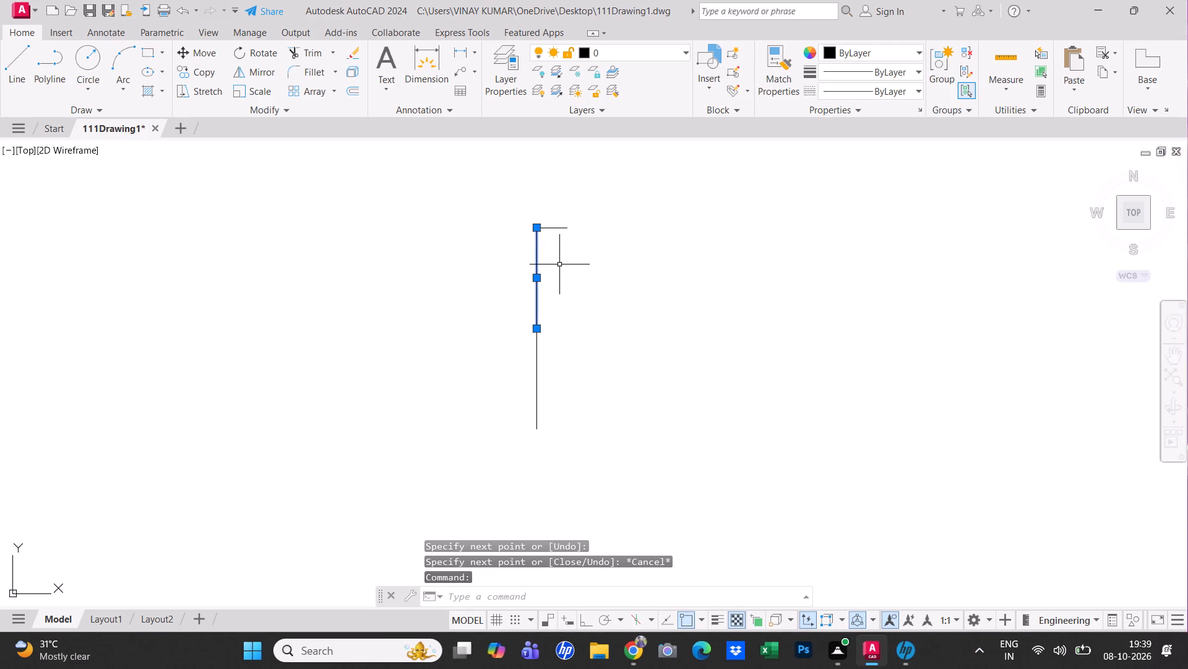
text(e)
key(space)
key(Escape)
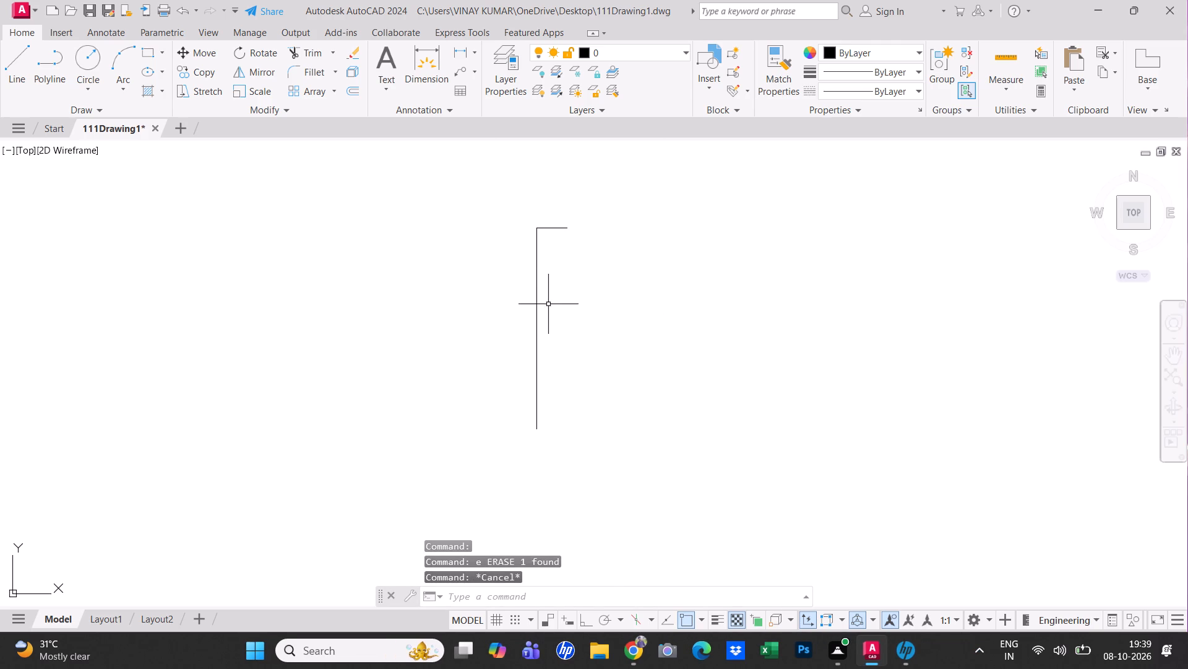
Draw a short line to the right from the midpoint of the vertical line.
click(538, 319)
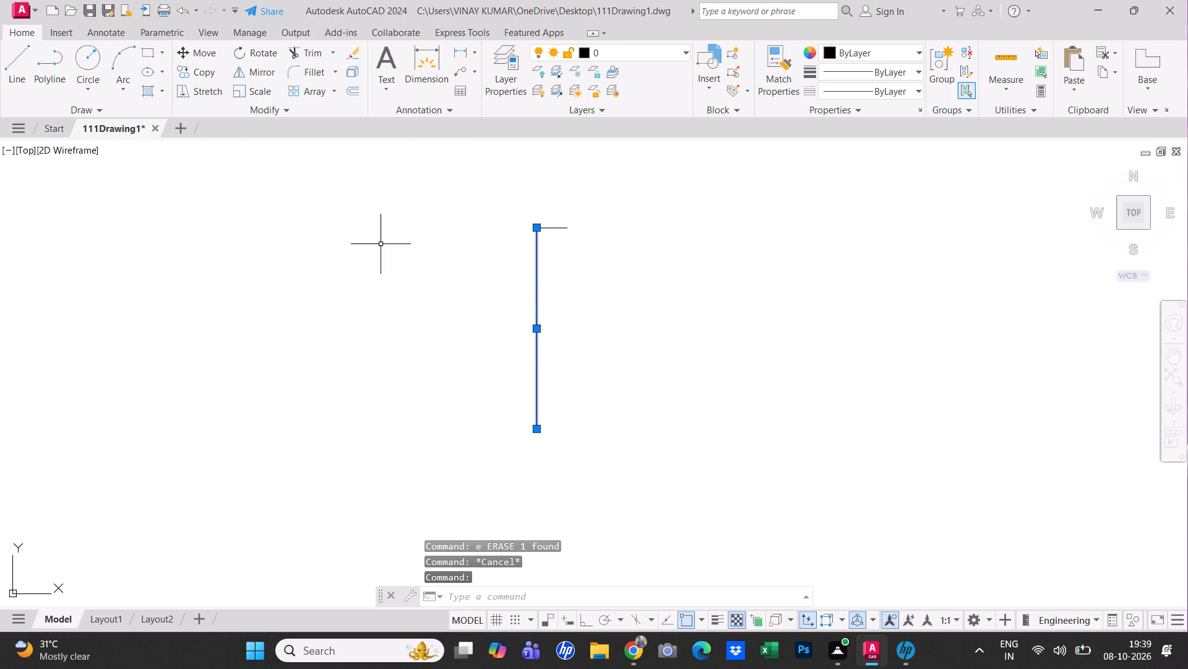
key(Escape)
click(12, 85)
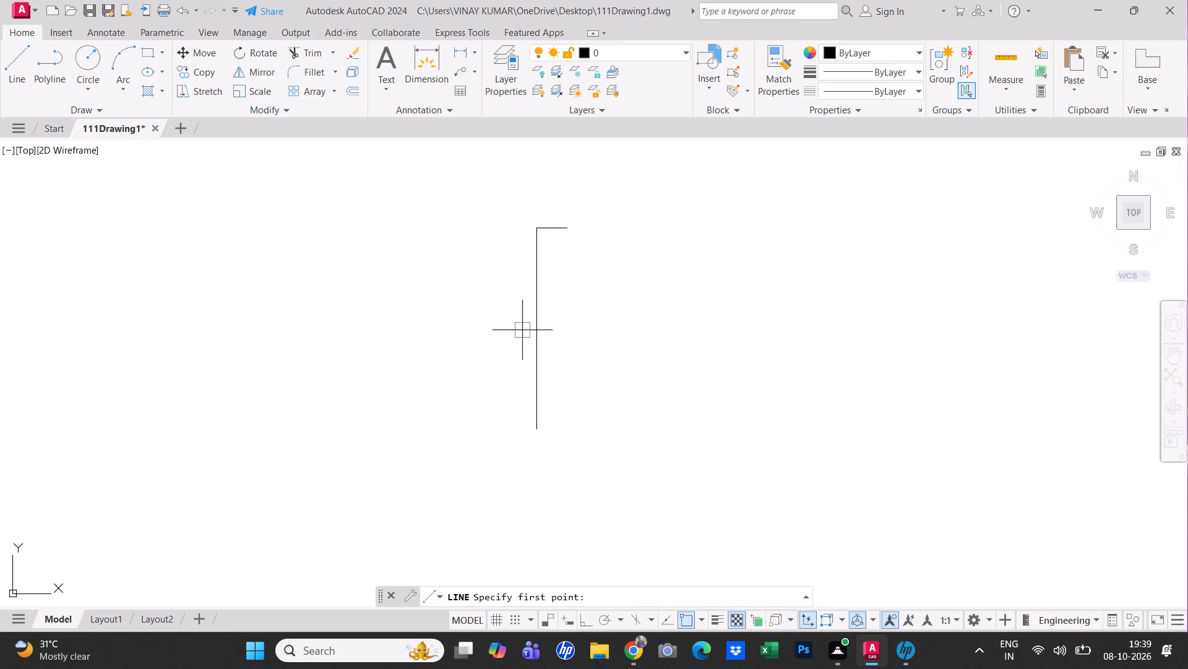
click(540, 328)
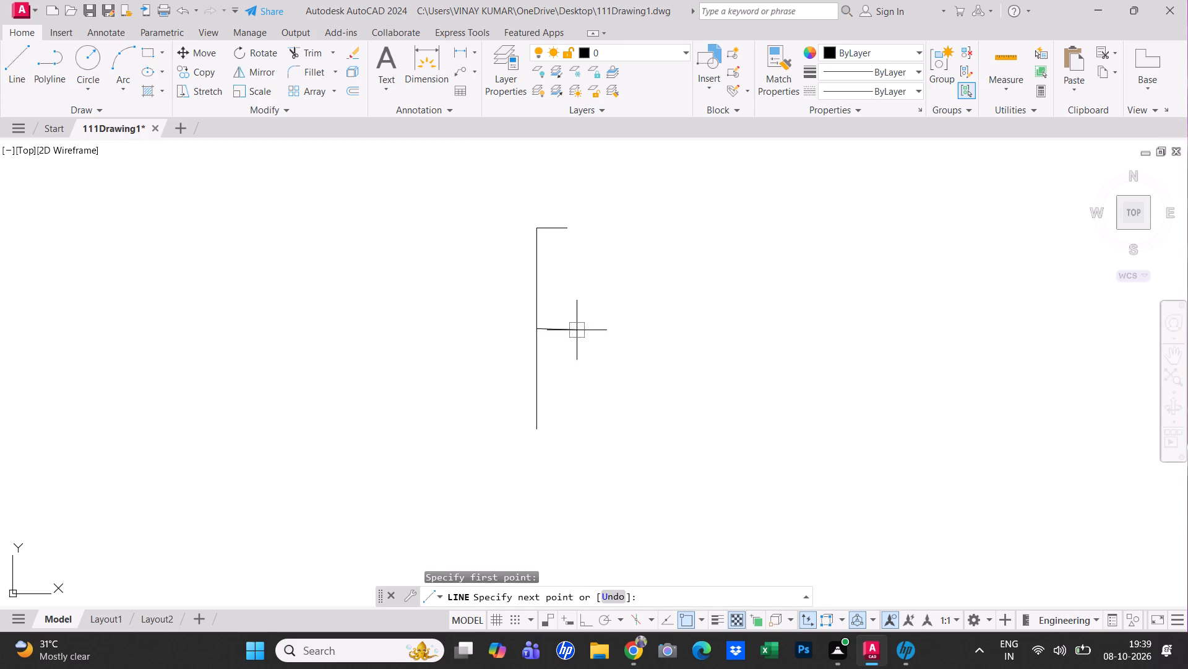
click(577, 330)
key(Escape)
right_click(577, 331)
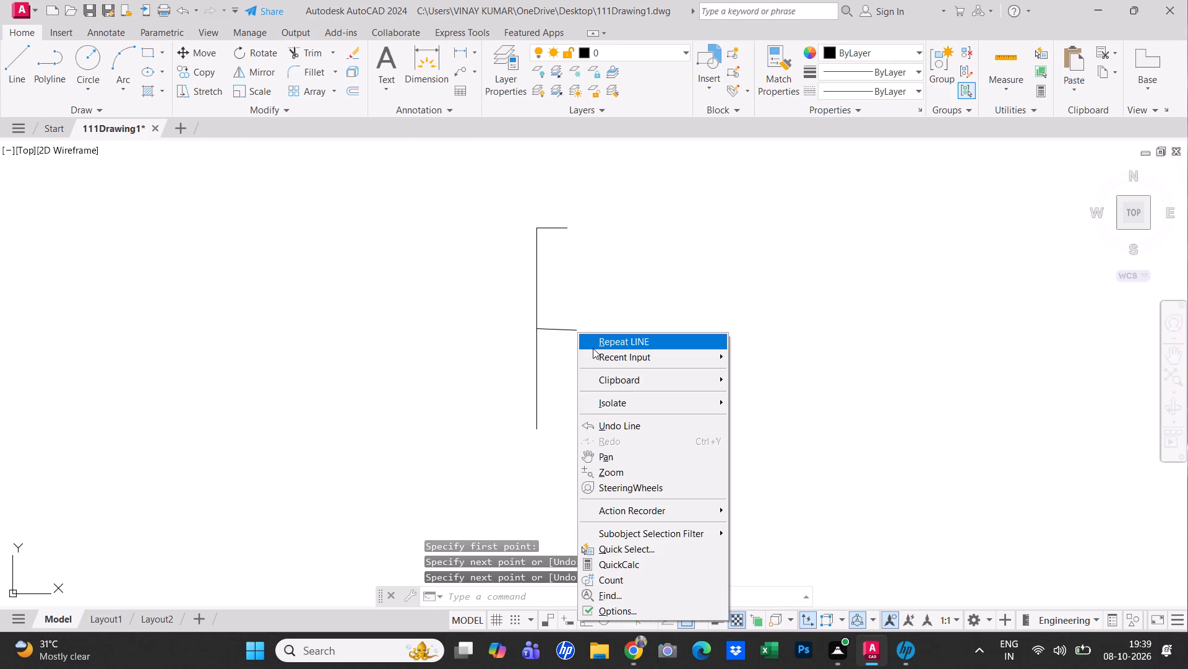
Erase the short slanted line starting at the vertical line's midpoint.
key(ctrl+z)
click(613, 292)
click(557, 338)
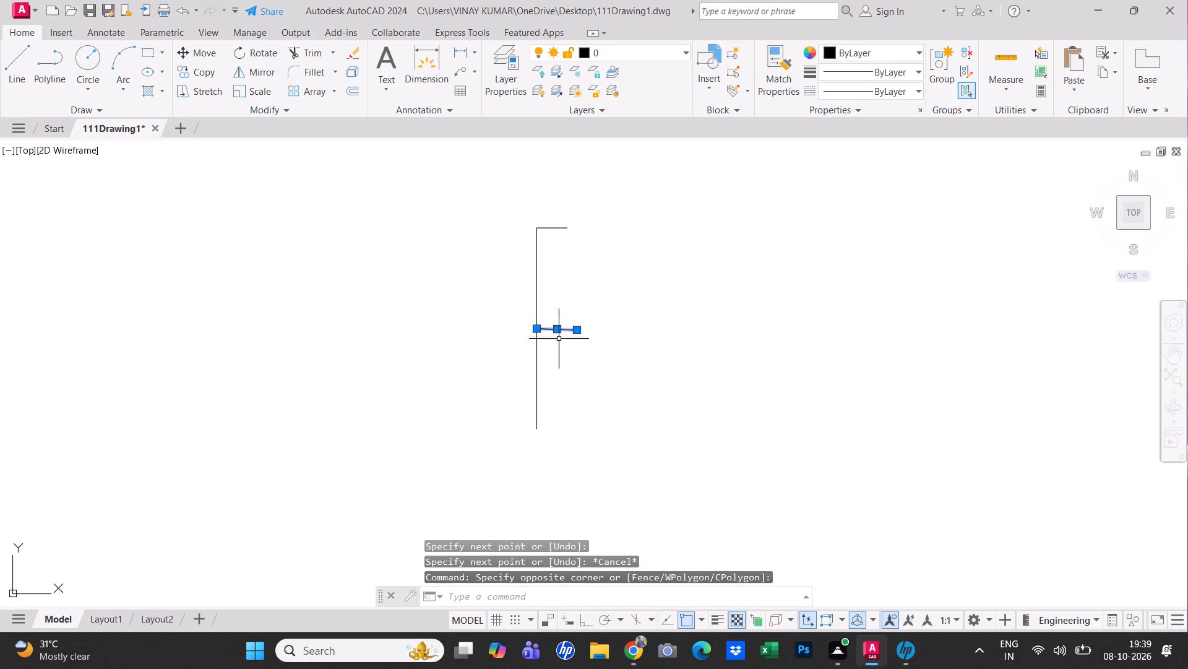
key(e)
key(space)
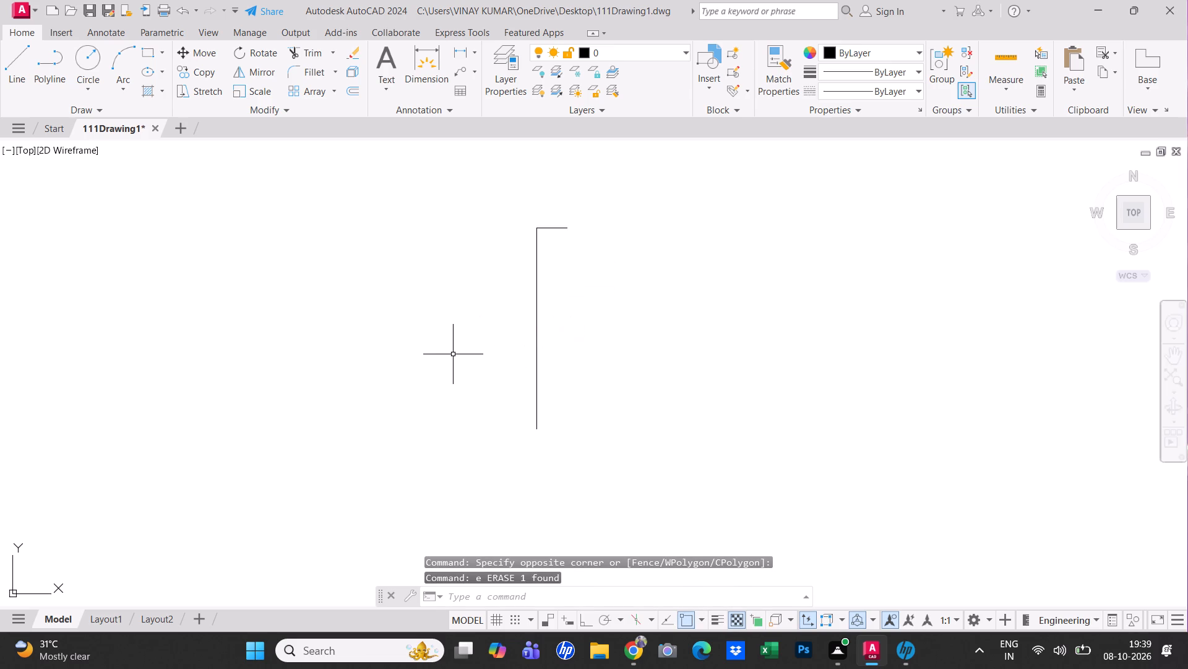
Turn on Ortho mode.
key(F8)
key(8)
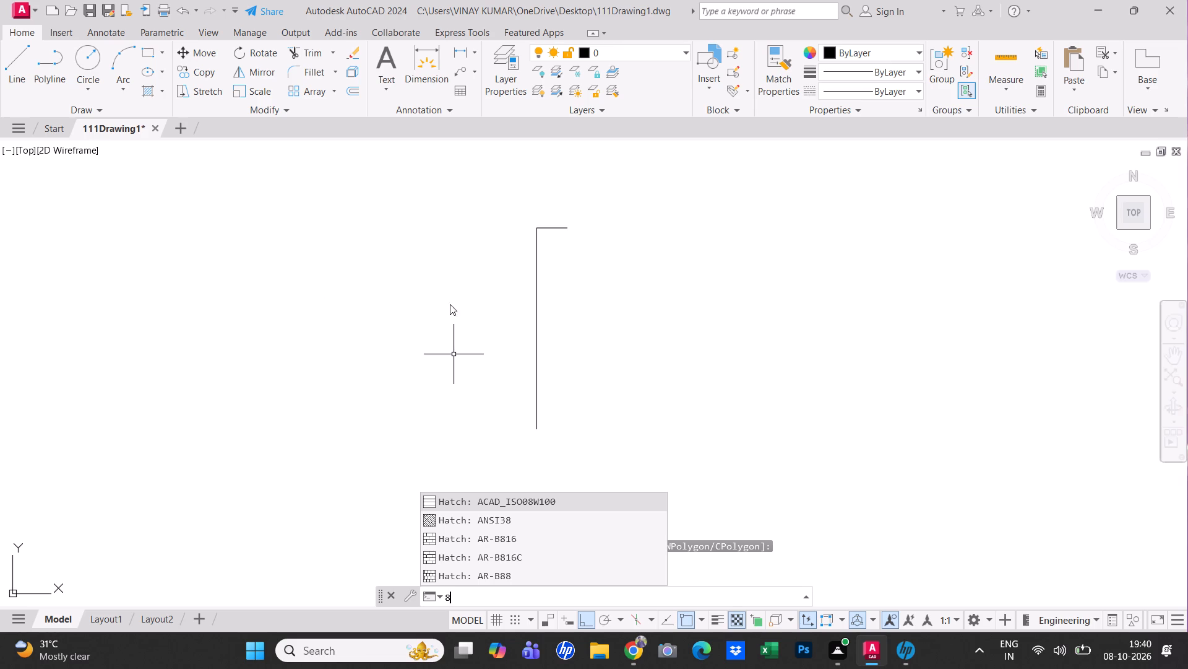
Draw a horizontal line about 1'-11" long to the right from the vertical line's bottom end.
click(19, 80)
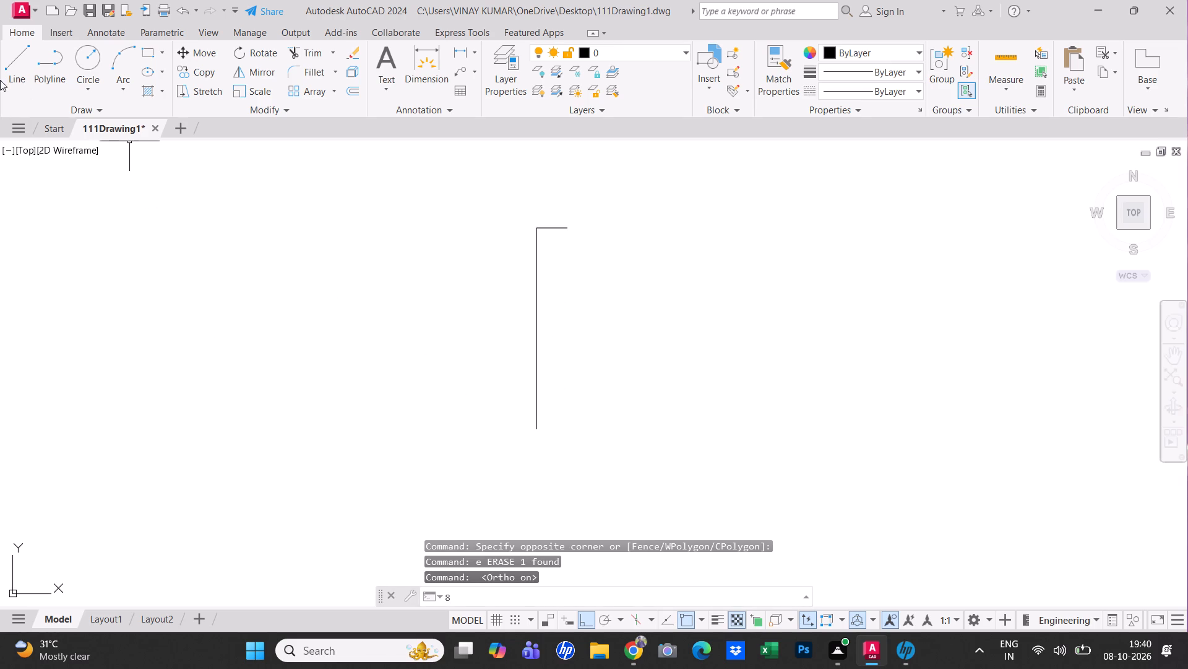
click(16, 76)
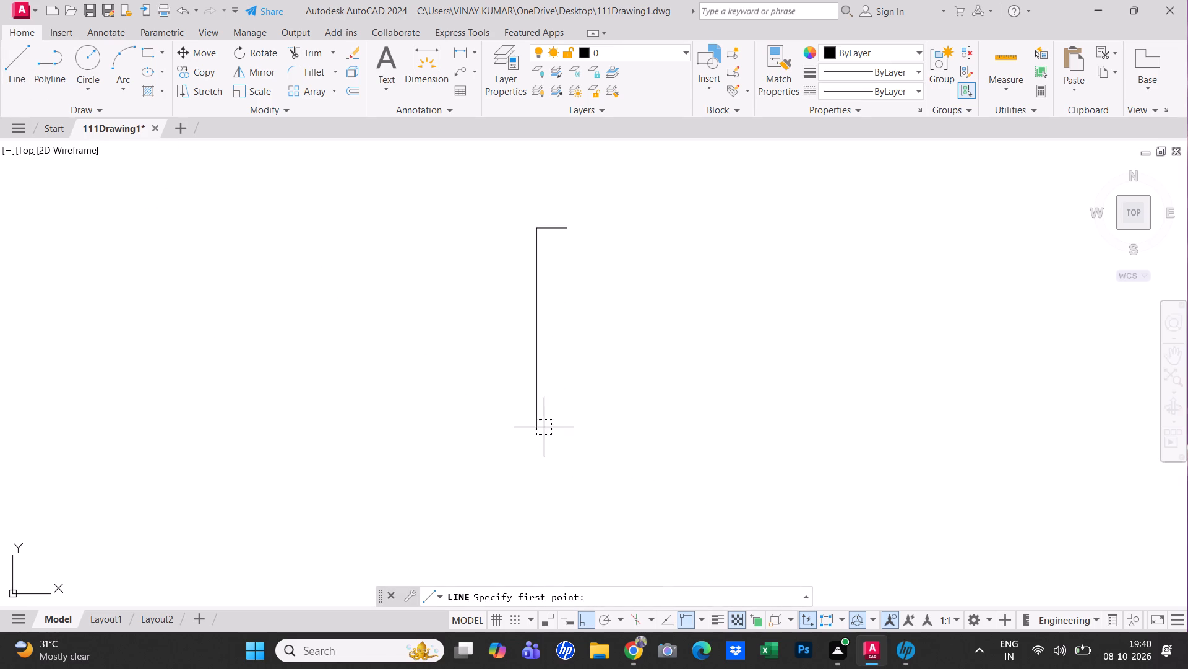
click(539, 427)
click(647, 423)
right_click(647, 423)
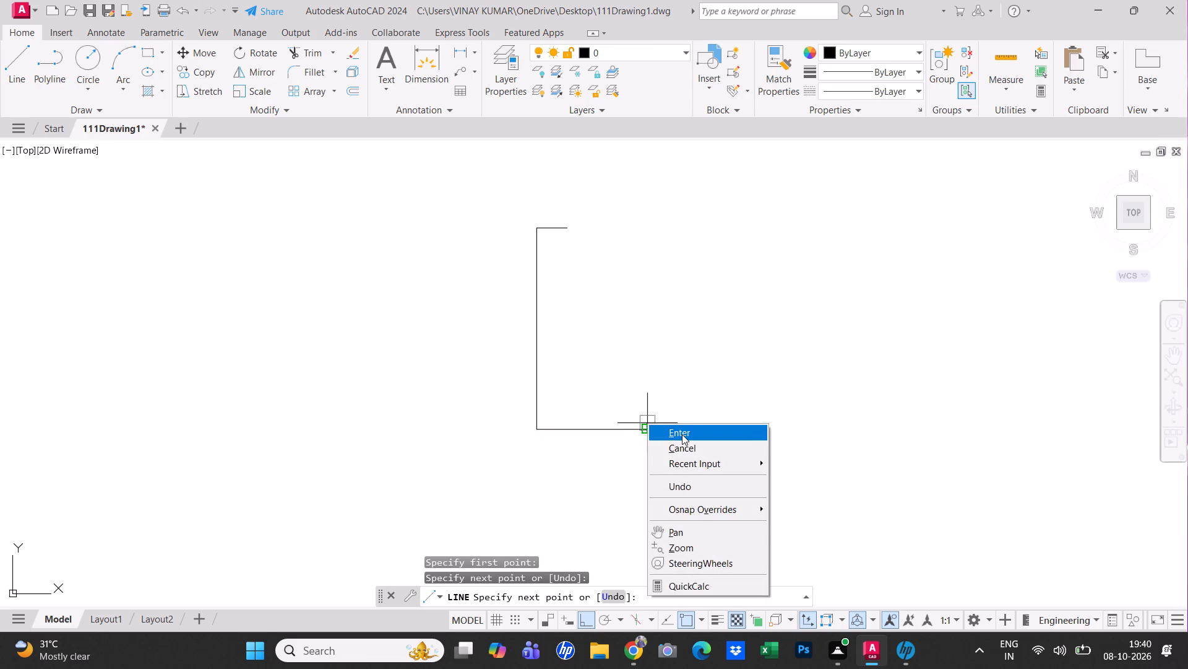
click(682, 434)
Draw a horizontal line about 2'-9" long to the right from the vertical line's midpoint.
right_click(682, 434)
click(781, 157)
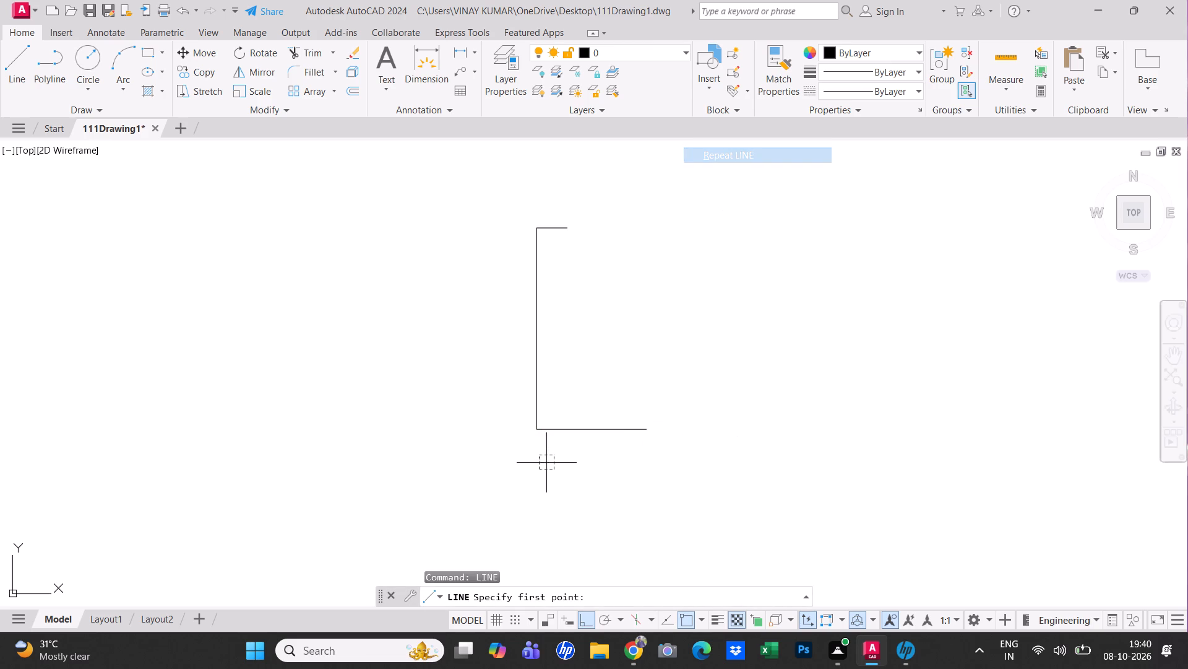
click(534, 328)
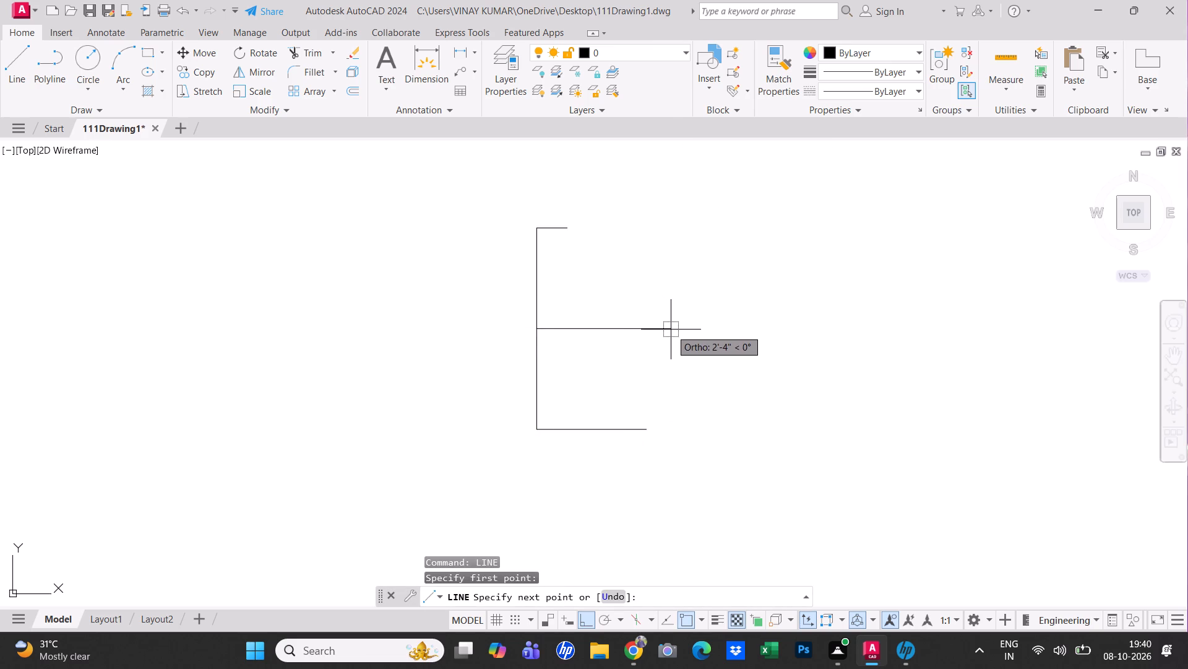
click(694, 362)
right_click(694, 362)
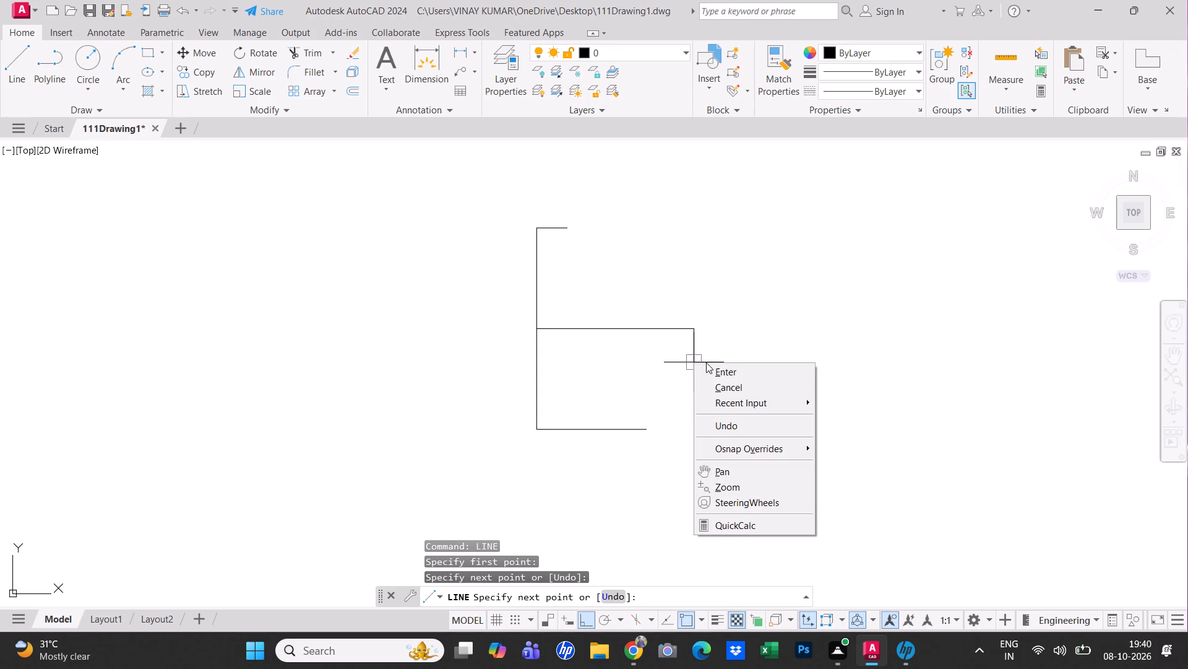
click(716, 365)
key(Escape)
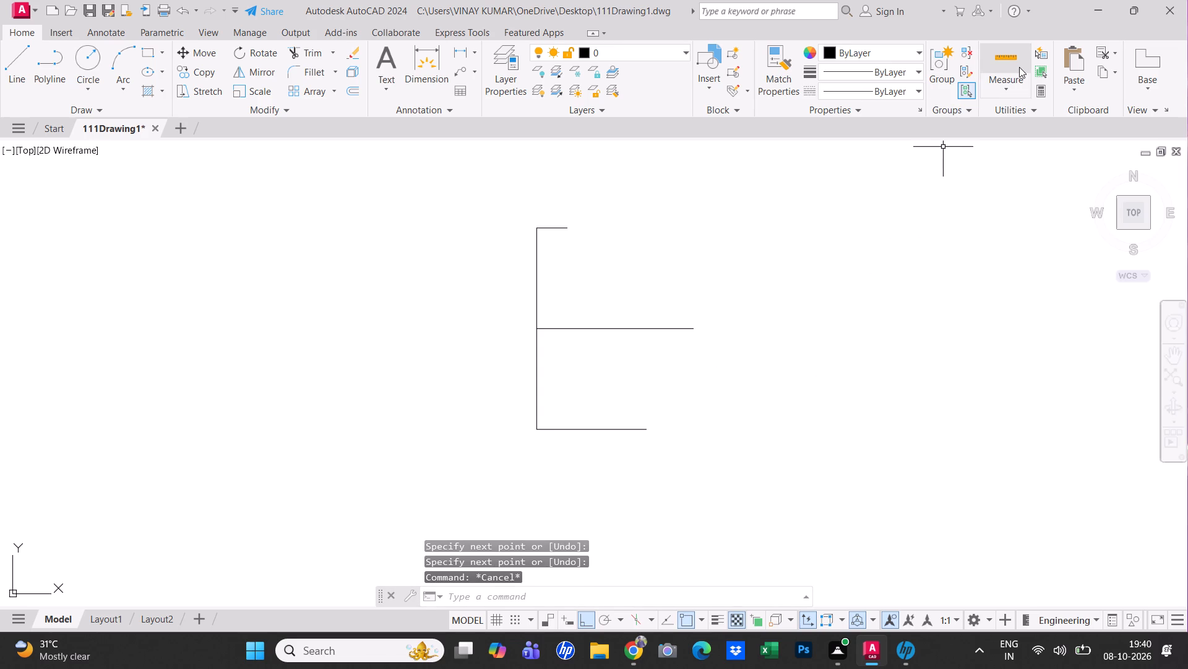
Quick-measure the vertical line, the middle and bottom horizontal lines, and the spacing between them.
click(1018, 68)
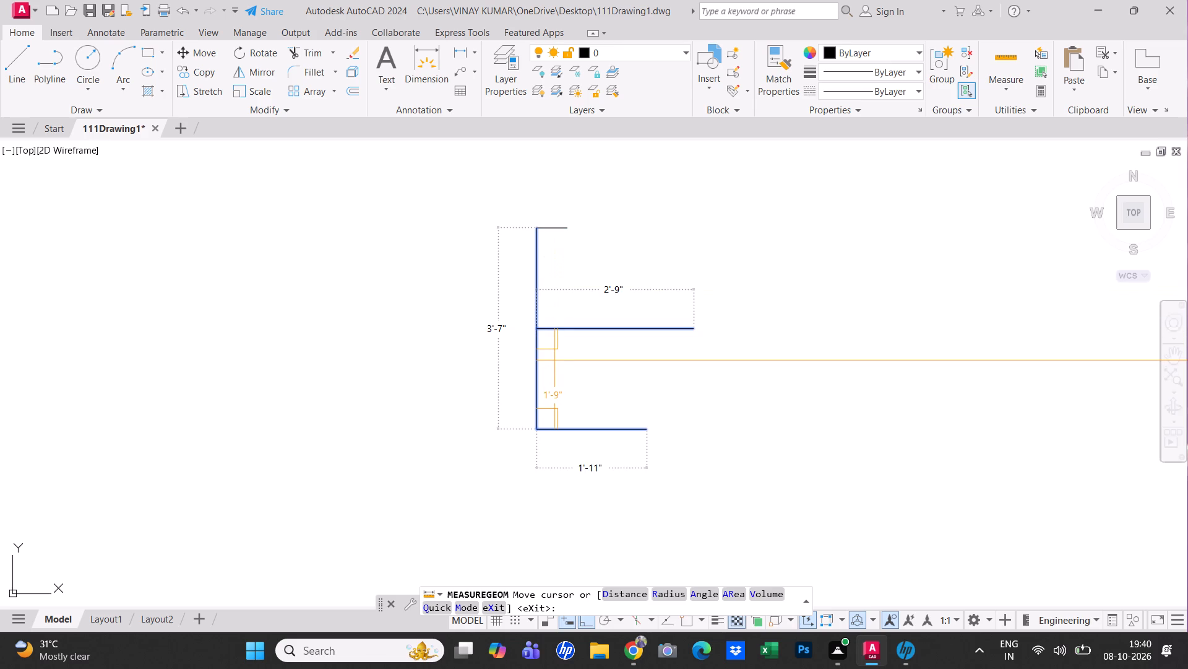
key(Escape)
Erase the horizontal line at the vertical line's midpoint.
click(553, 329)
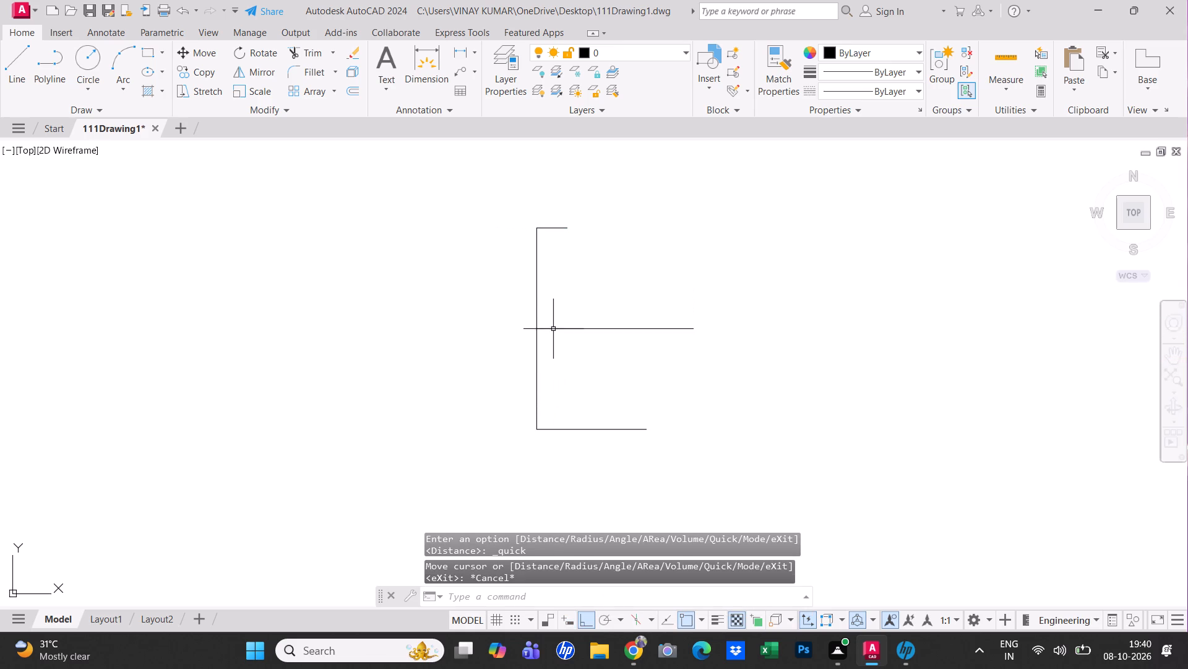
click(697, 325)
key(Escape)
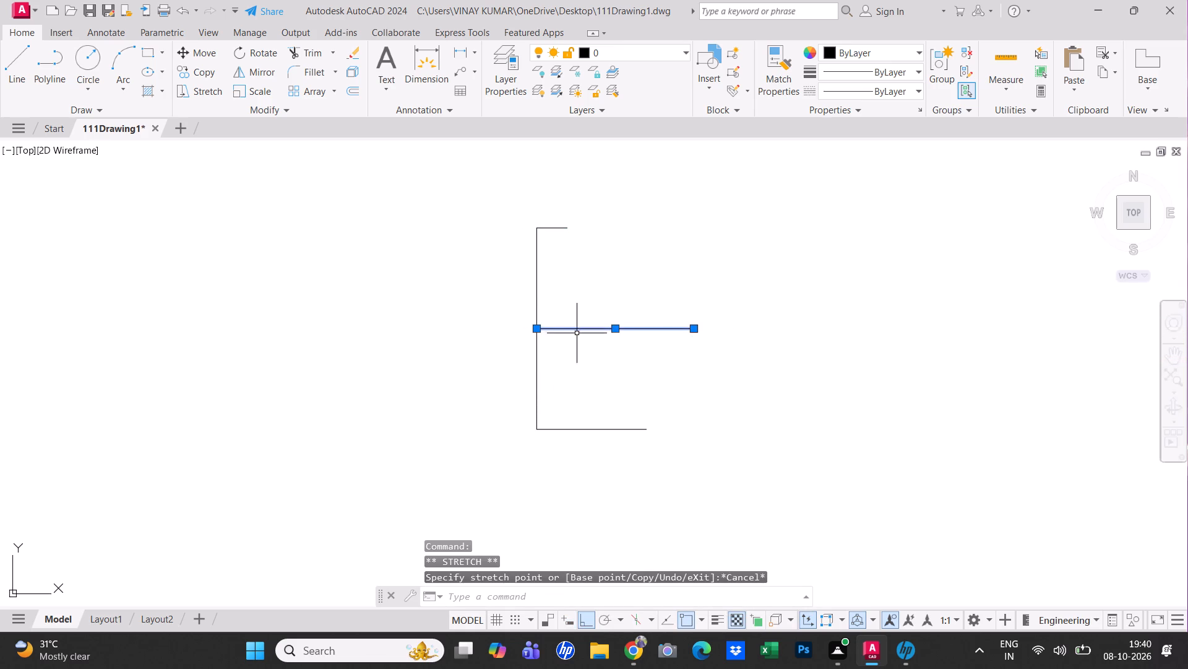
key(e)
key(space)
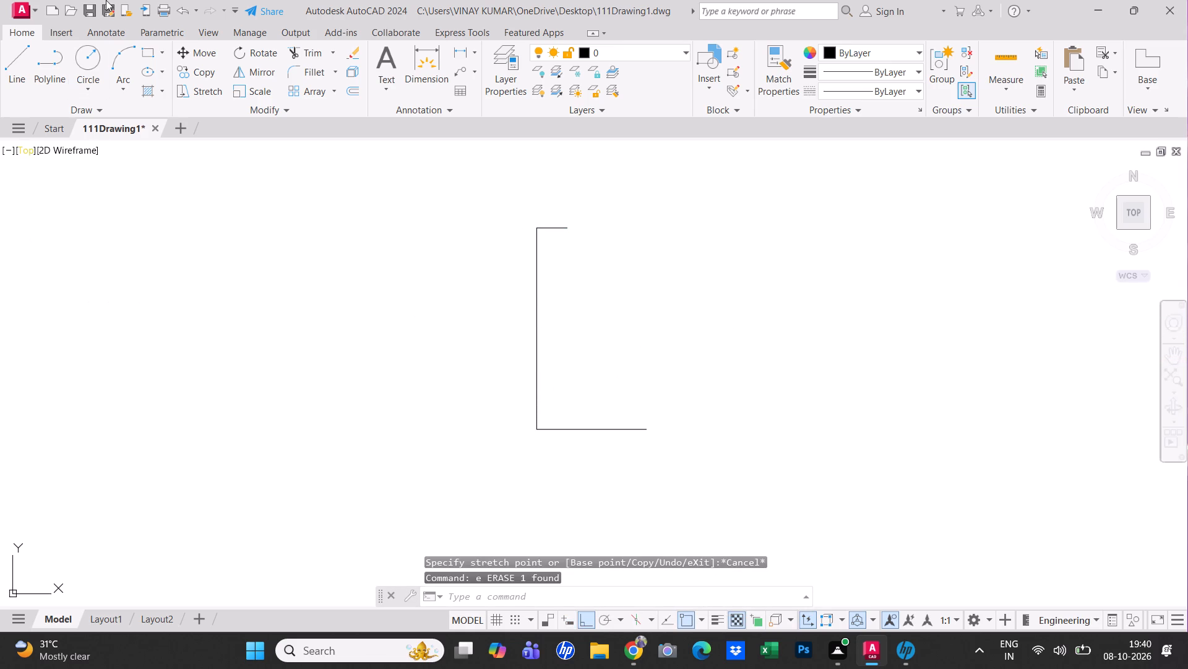
Draw a 1'9" horizontal line to the right from the vertical line's midpoint.
click(25, 56)
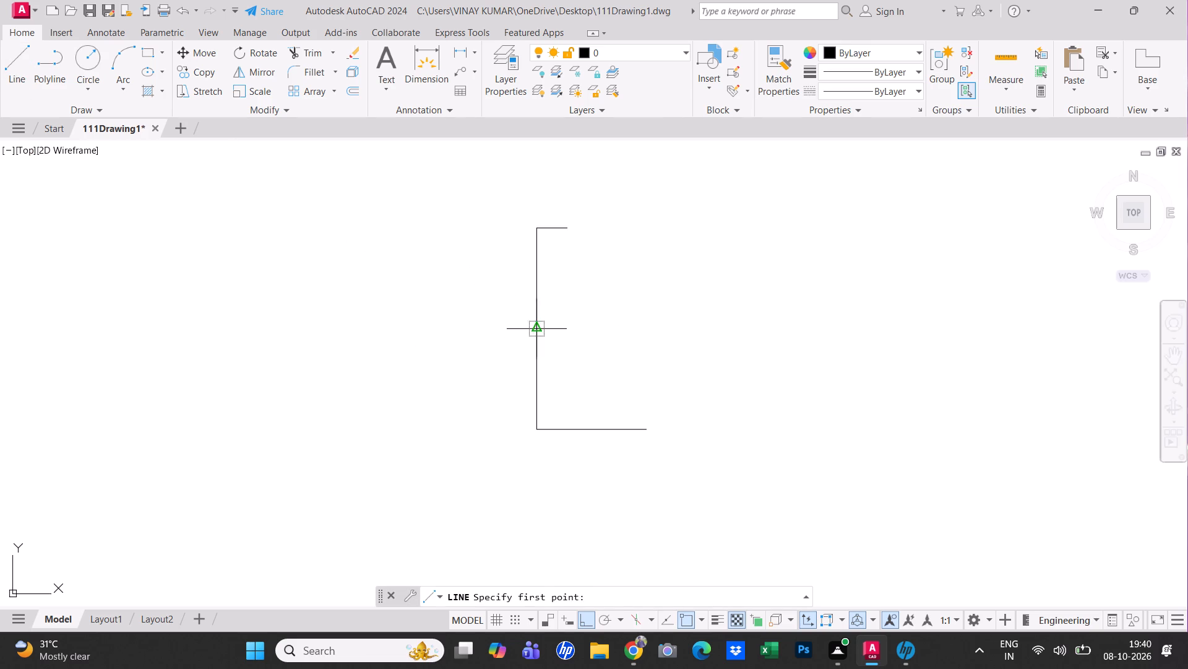
click(539, 331)
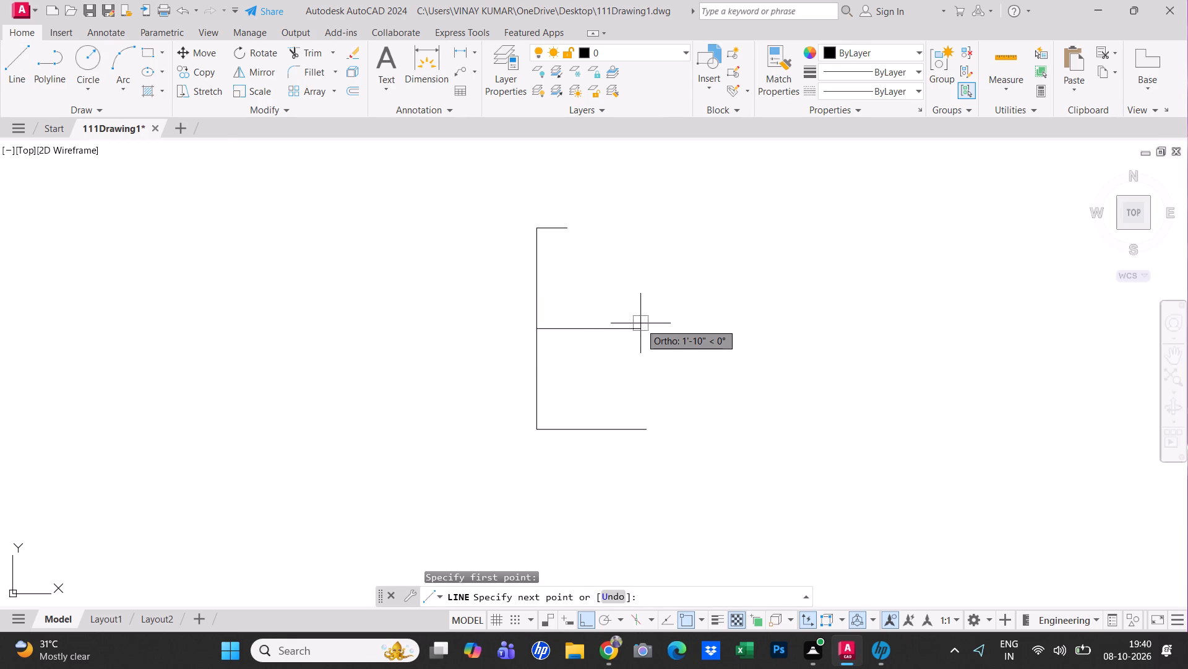
key(1)
key(apostrophe)
text(9")
key(Return)
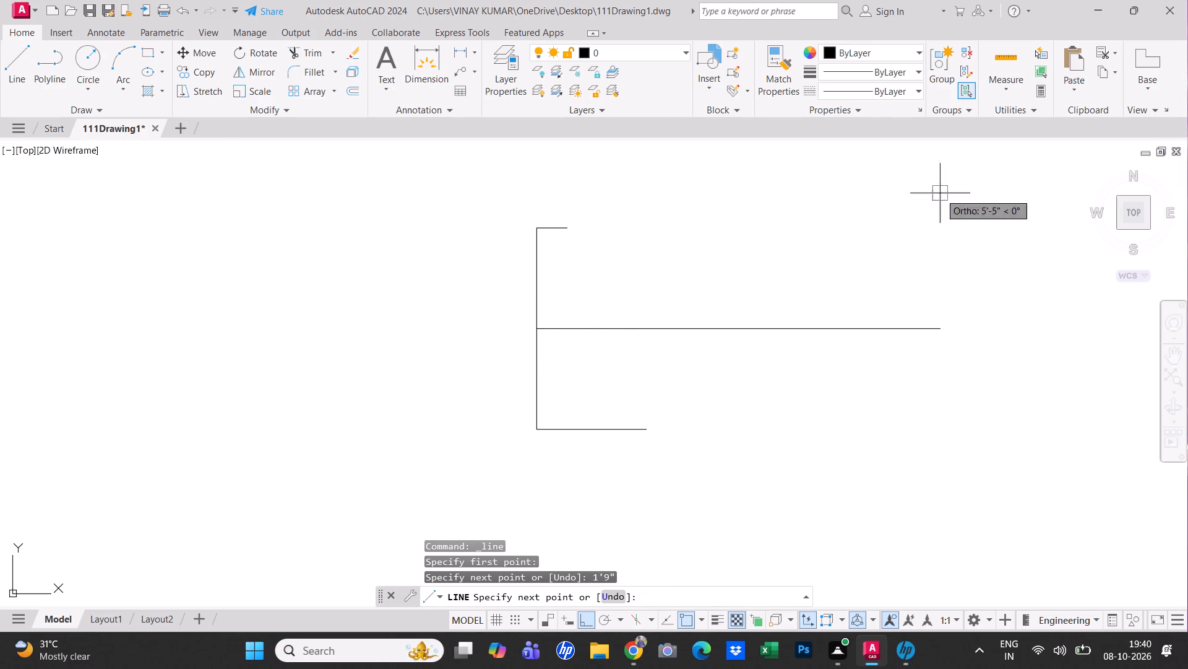
key(Escape)
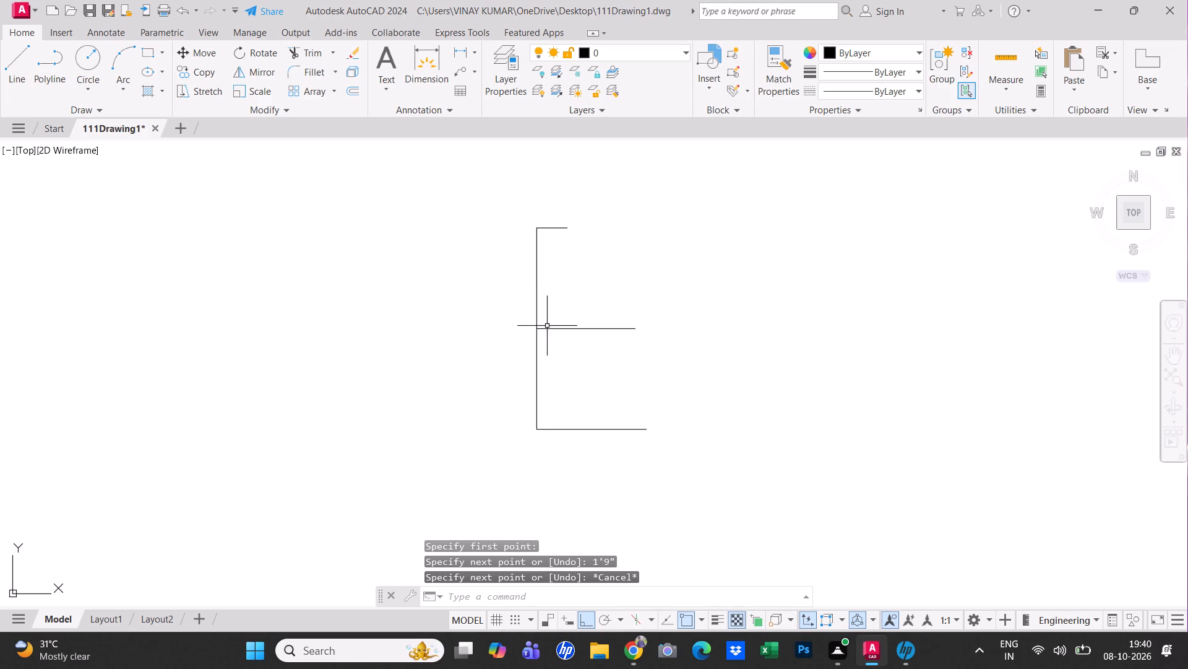
Copy the middle horizontal line from its left endpoint to the top and bottom ends of the vertical line.
click(217, 72)
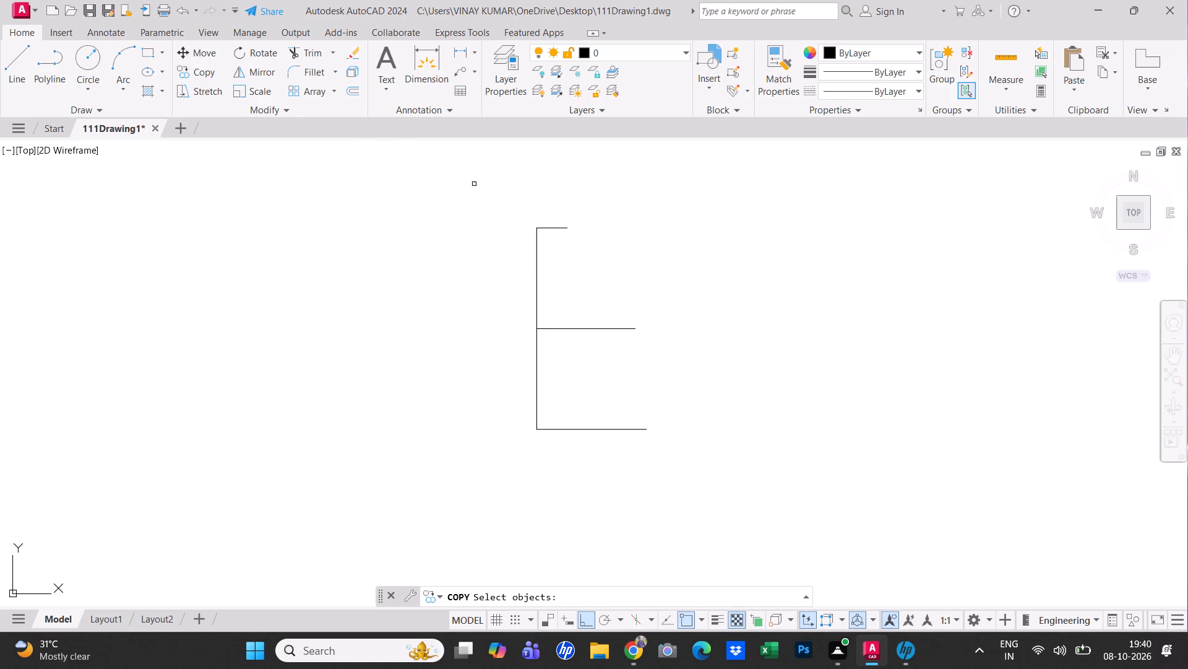
click(561, 328)
key(space)
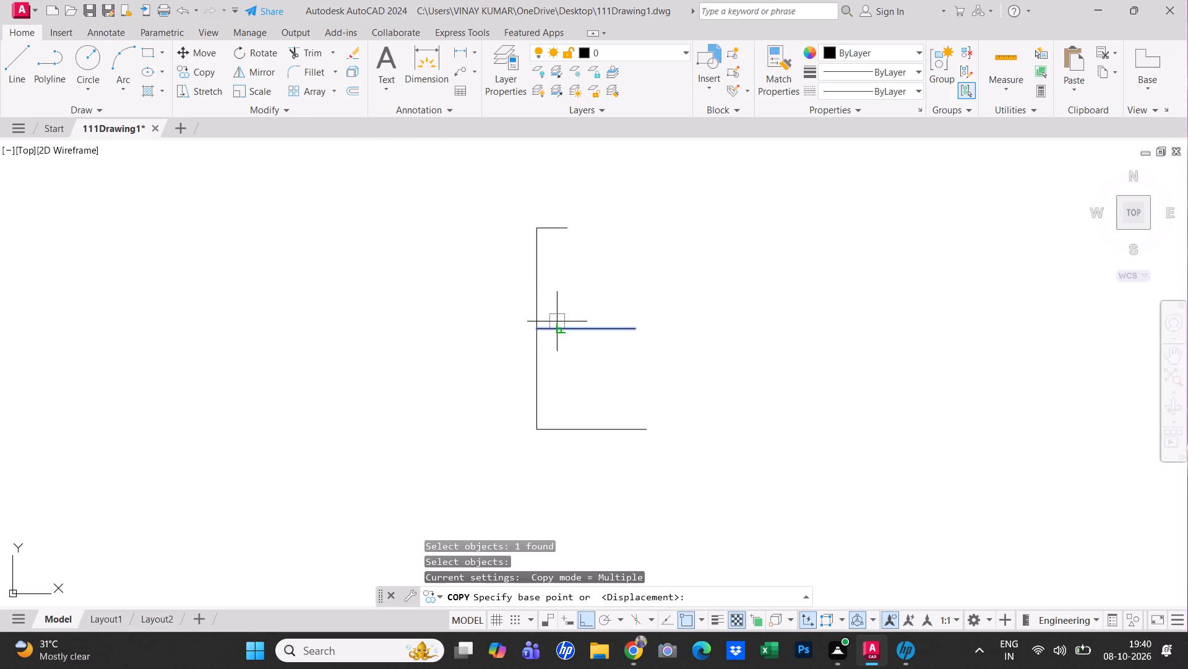
click(539, 328)
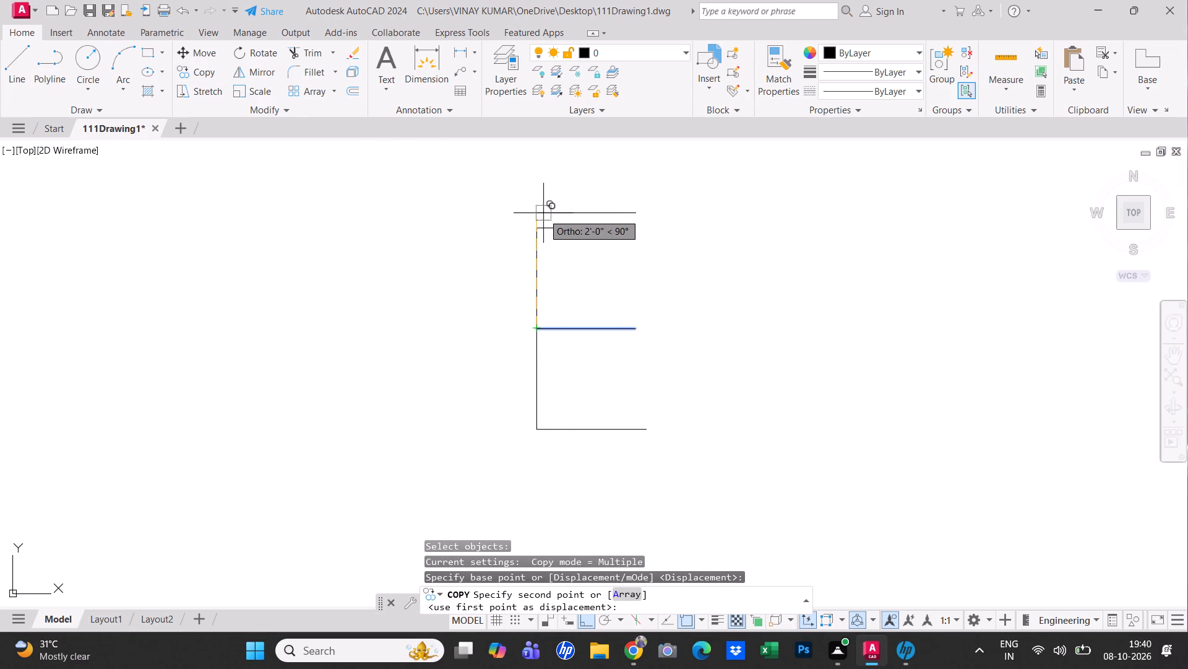
click(533, 227)
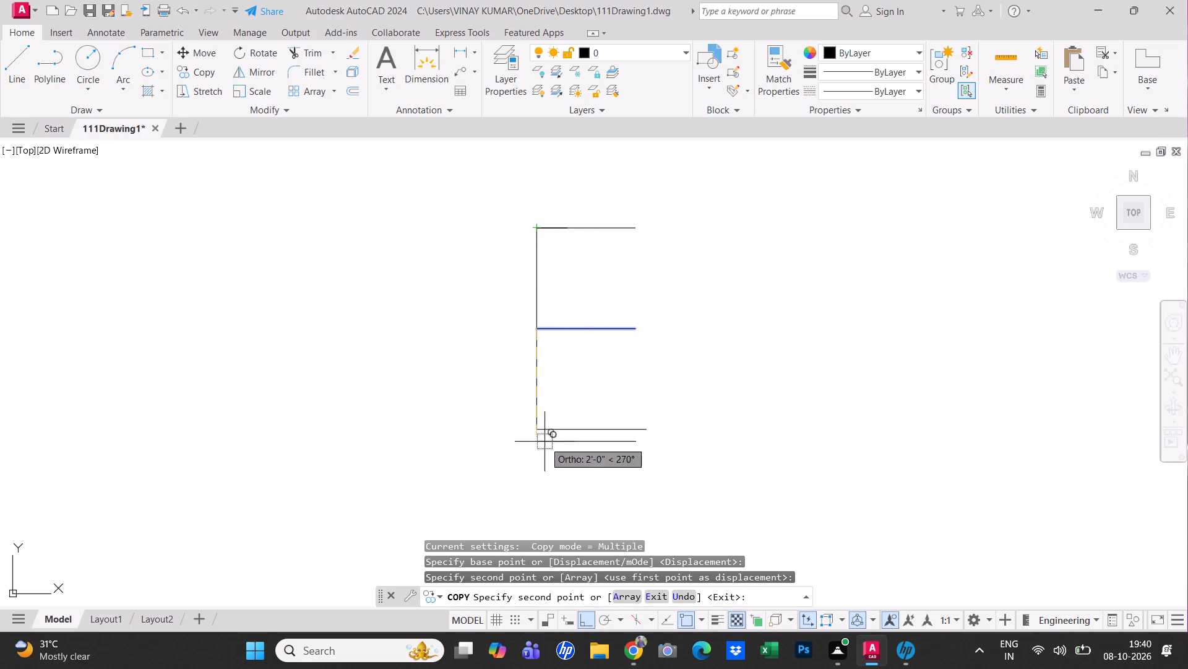
click(540, 430)
key(Escape)
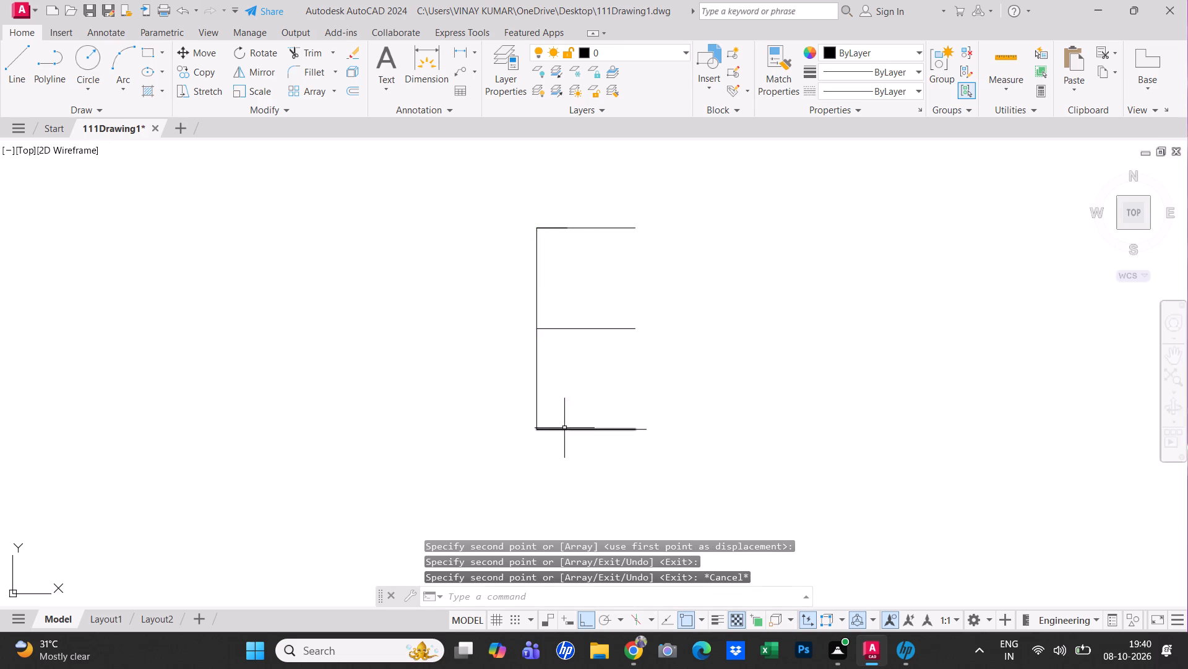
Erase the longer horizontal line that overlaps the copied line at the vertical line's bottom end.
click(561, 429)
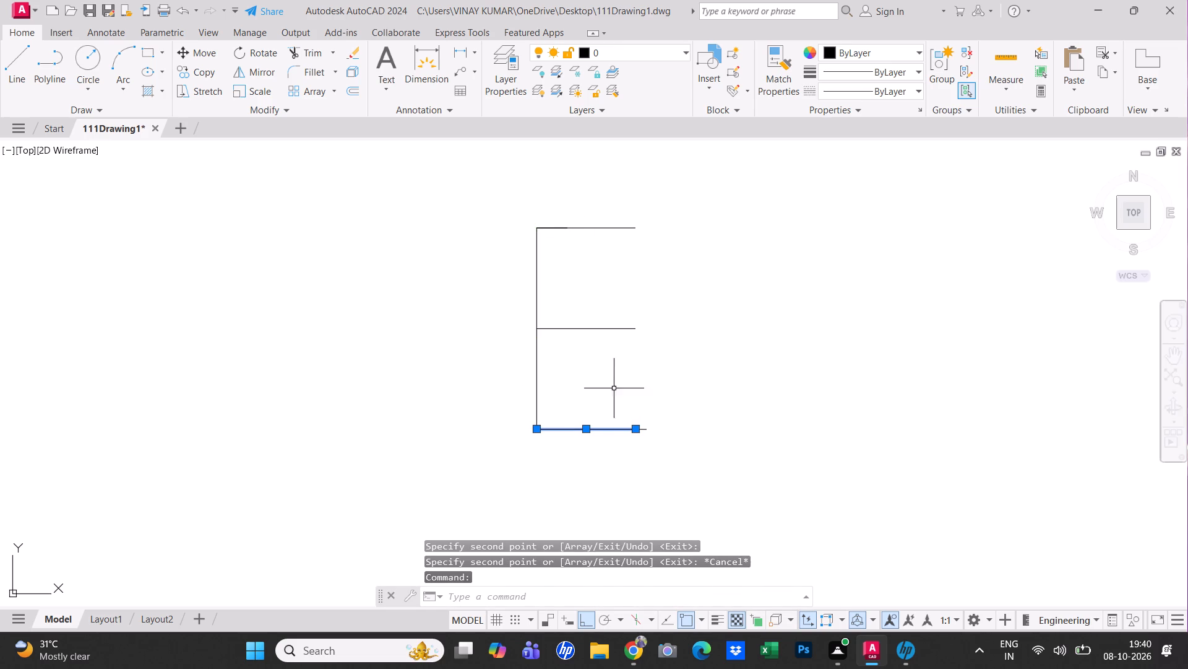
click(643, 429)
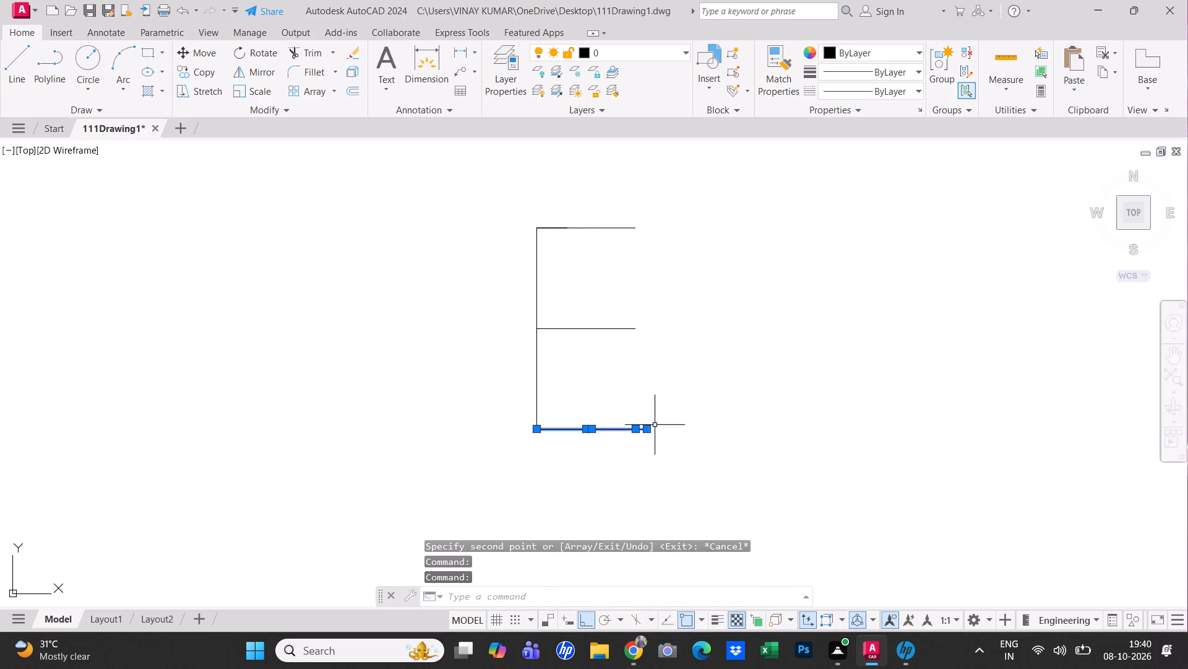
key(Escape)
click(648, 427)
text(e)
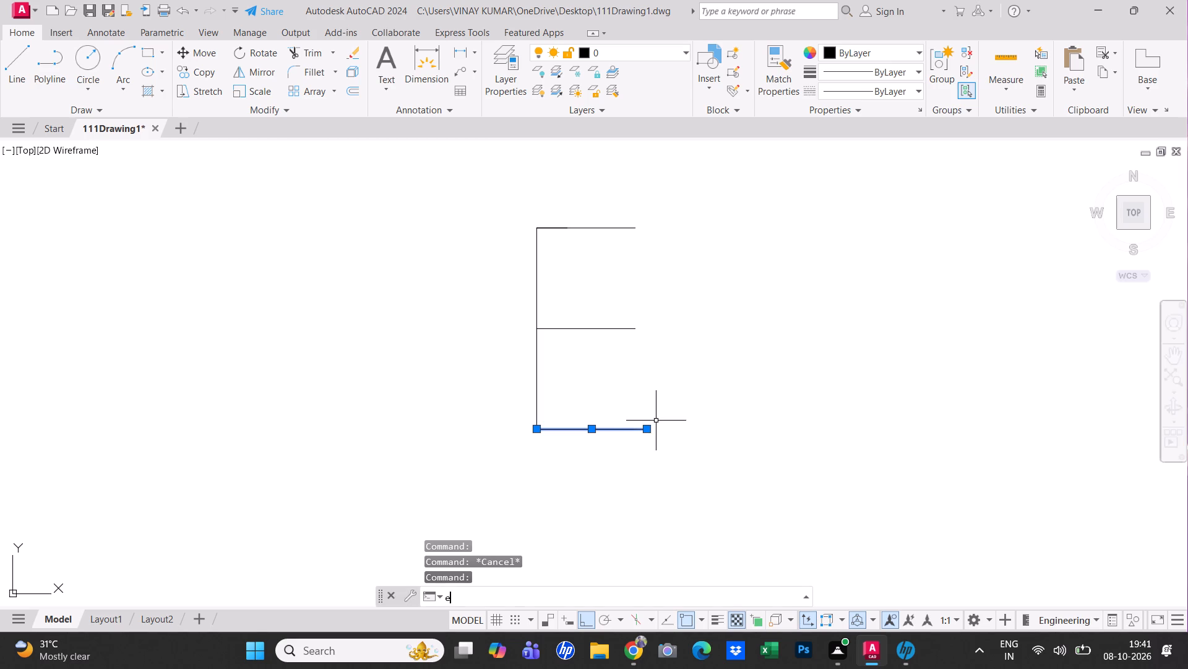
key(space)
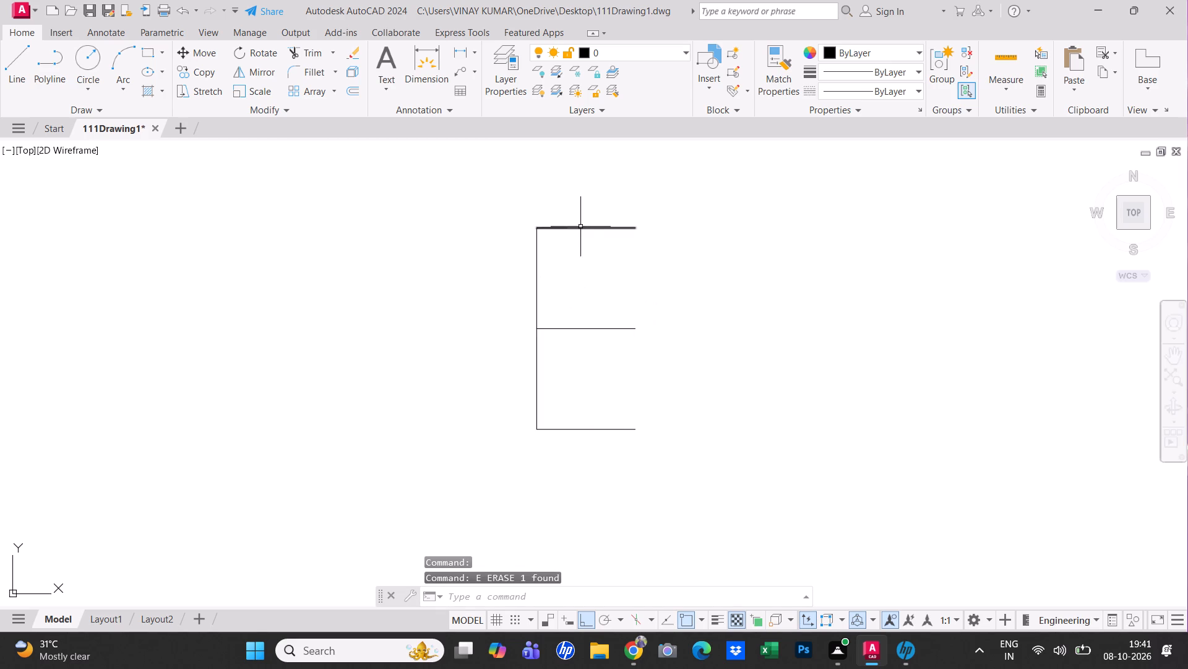
Move the copied top horizontal line straight up by its midpoint grip, clear of the short line it overlaps.
click(548, 229)
click(552, 229)
click(552, 229)
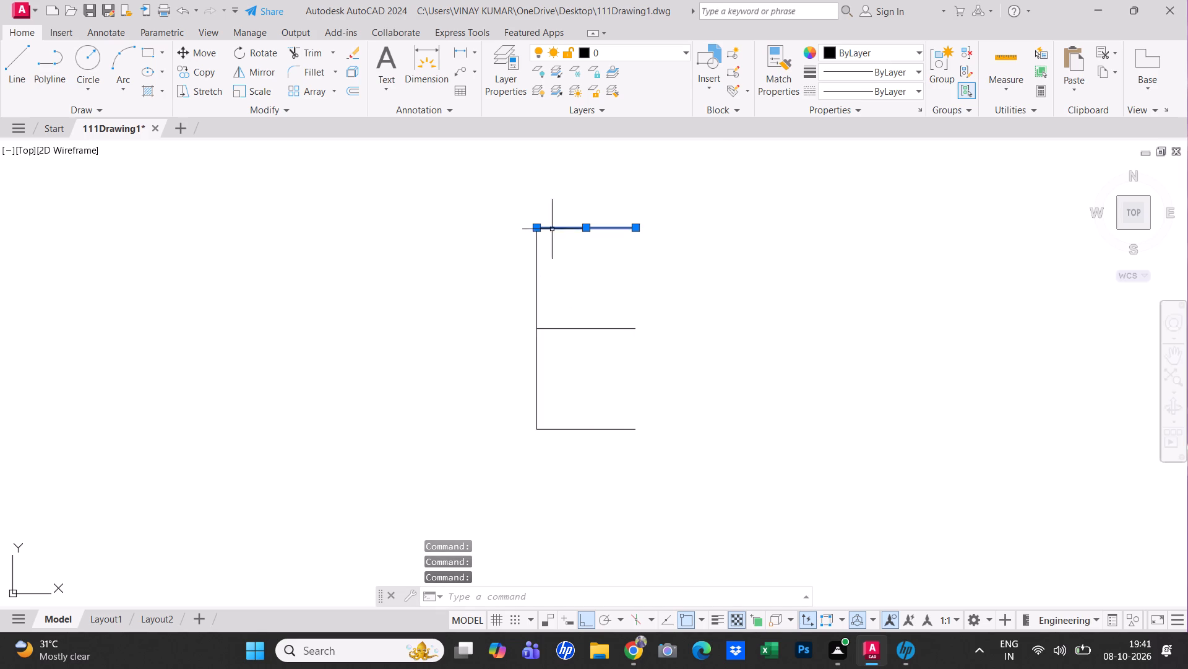
key(Escape)
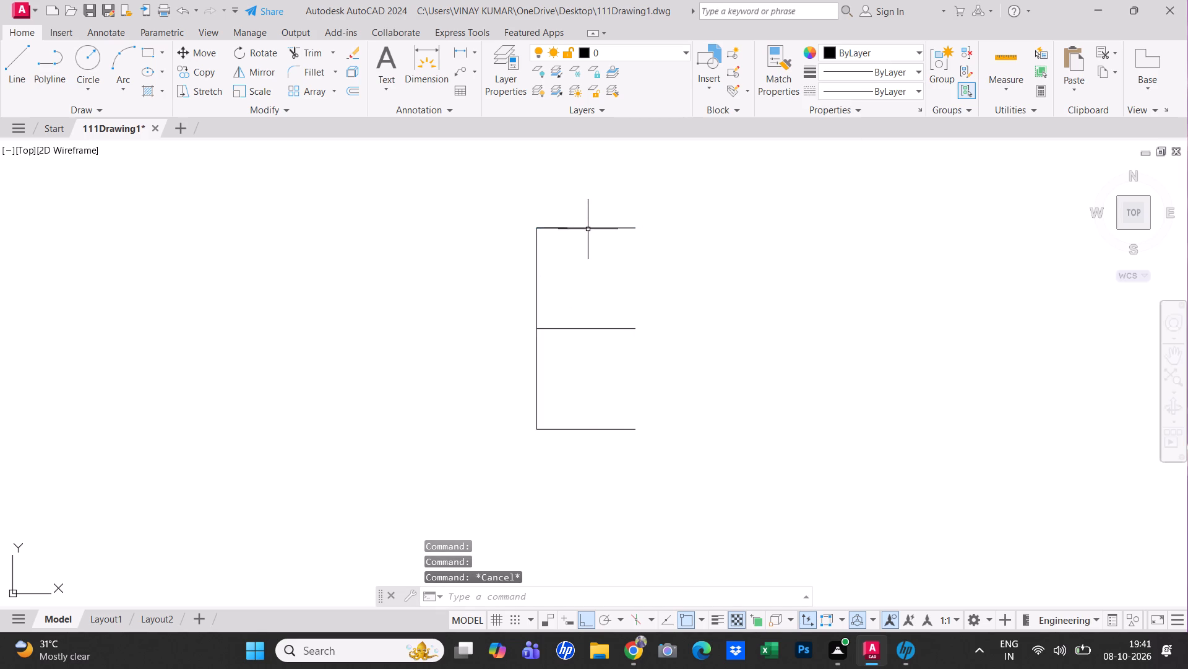
click(588, 229)
click(588, 229)
click(595, 206)
key(Escape)
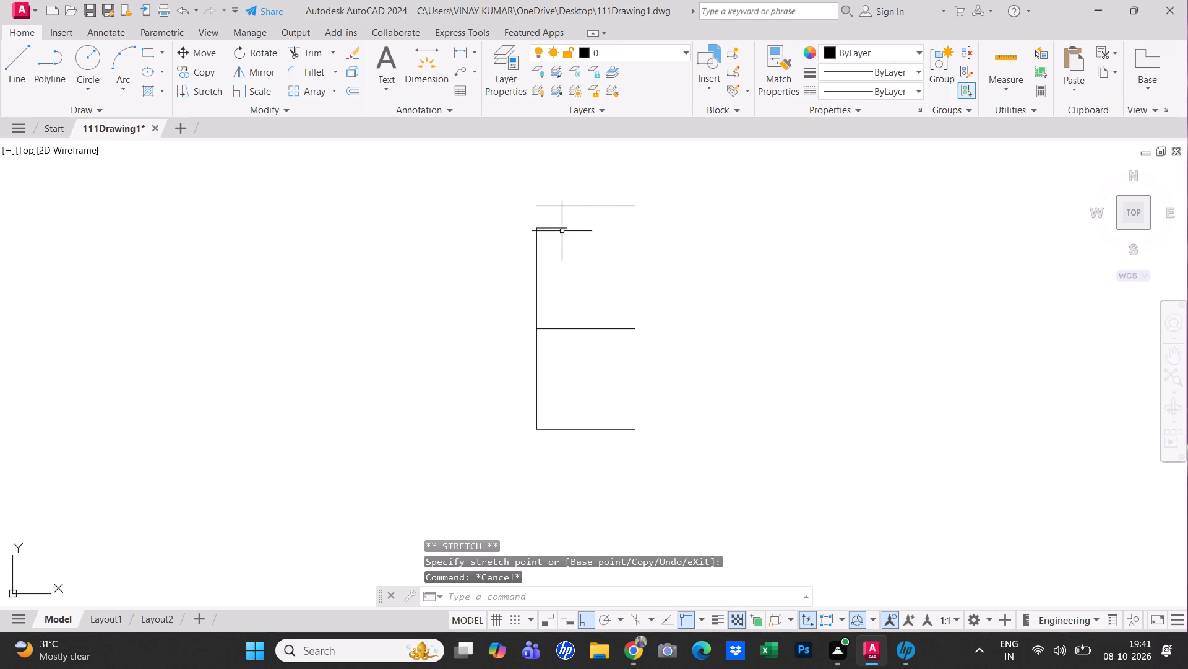
Erase the short horizontal line at the top end of the vertical line.
click(562, 229)
text(e)
key(space)
key(Escape)
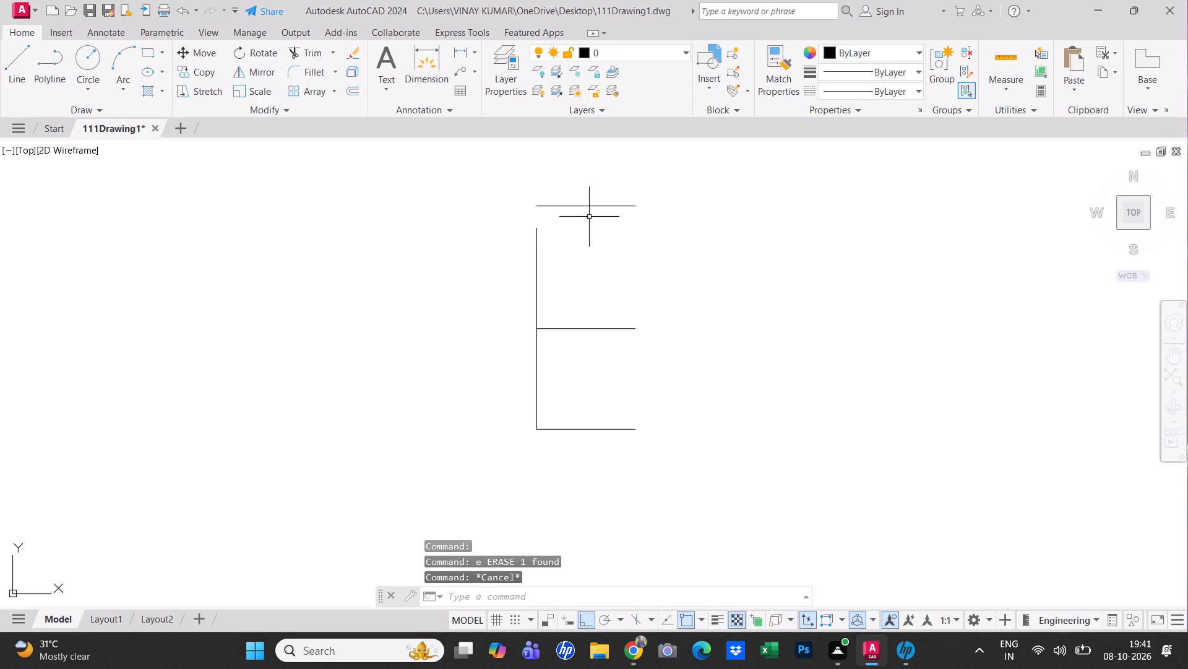
Move the detached top horizontal line by its left endpoint down onto the vertical line's top endpoint.
click(594, 207)
click(215, 55)
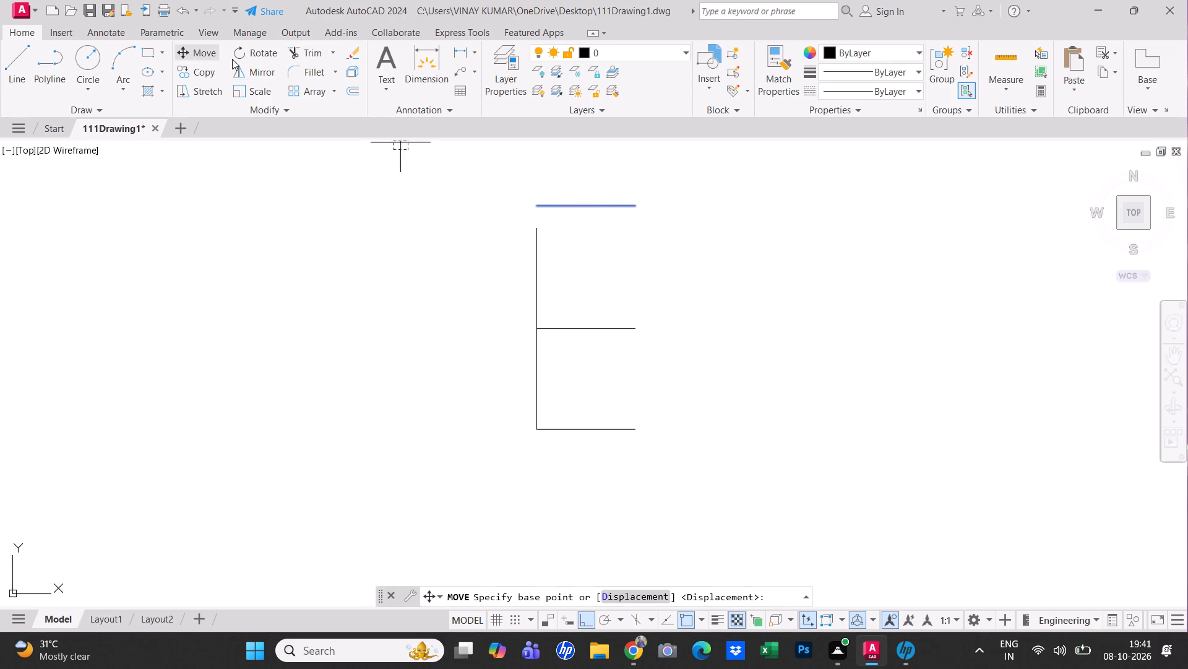
click(535, 204)
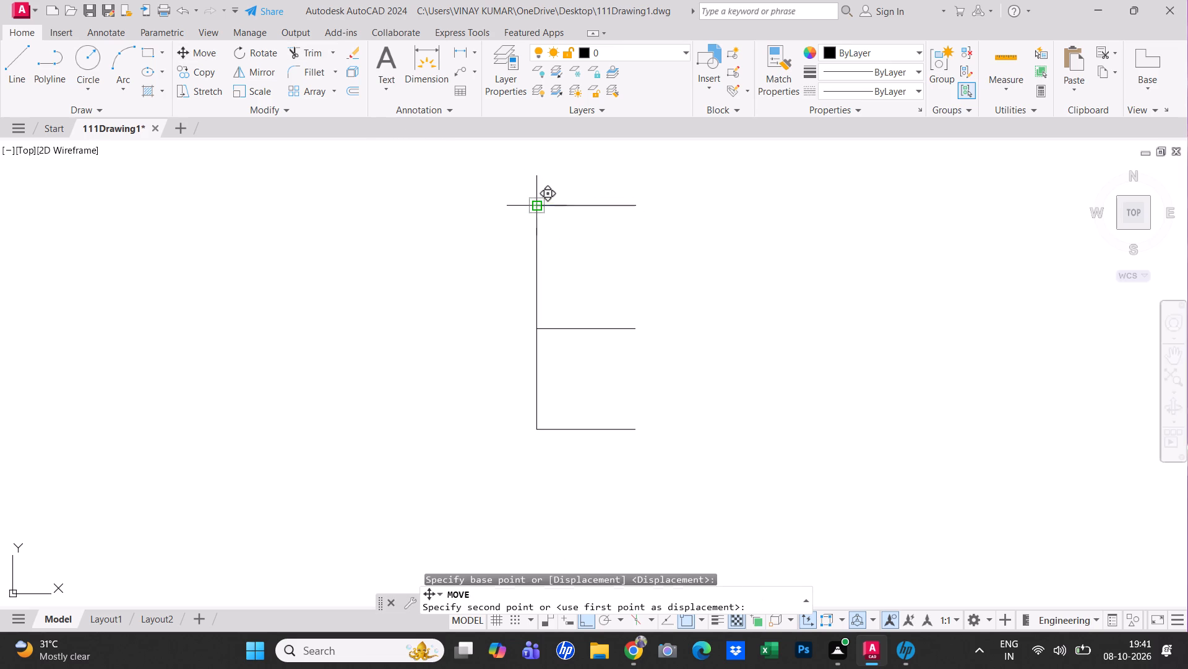
click(535, 222)
scroll(541, 230, up, 3)
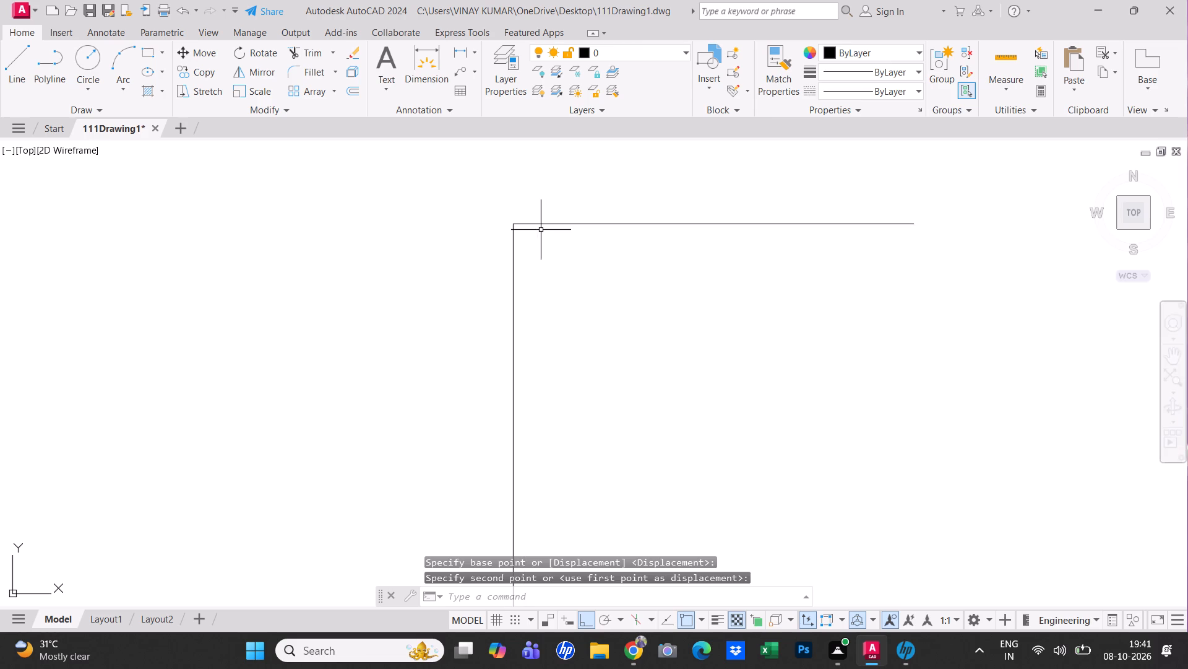
key(Escape)
scroll(538, 230, down, 2)
scroll(566, 282, down, 1)
key(Escape)
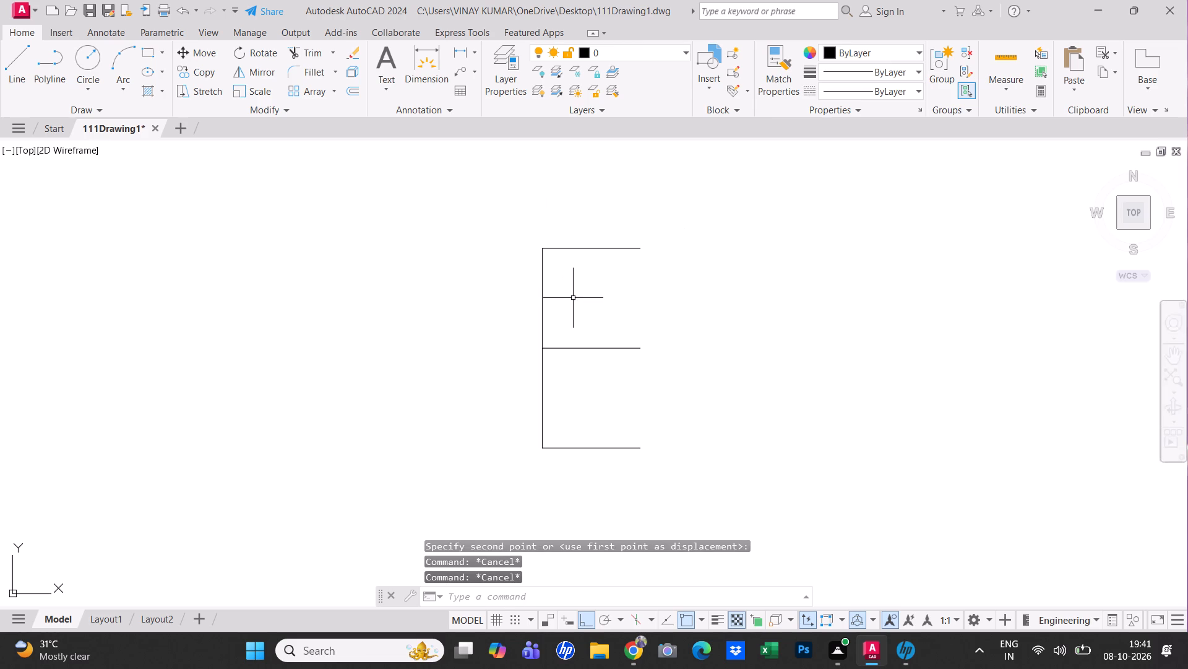
Save the drawing.
key(ctrl+s)
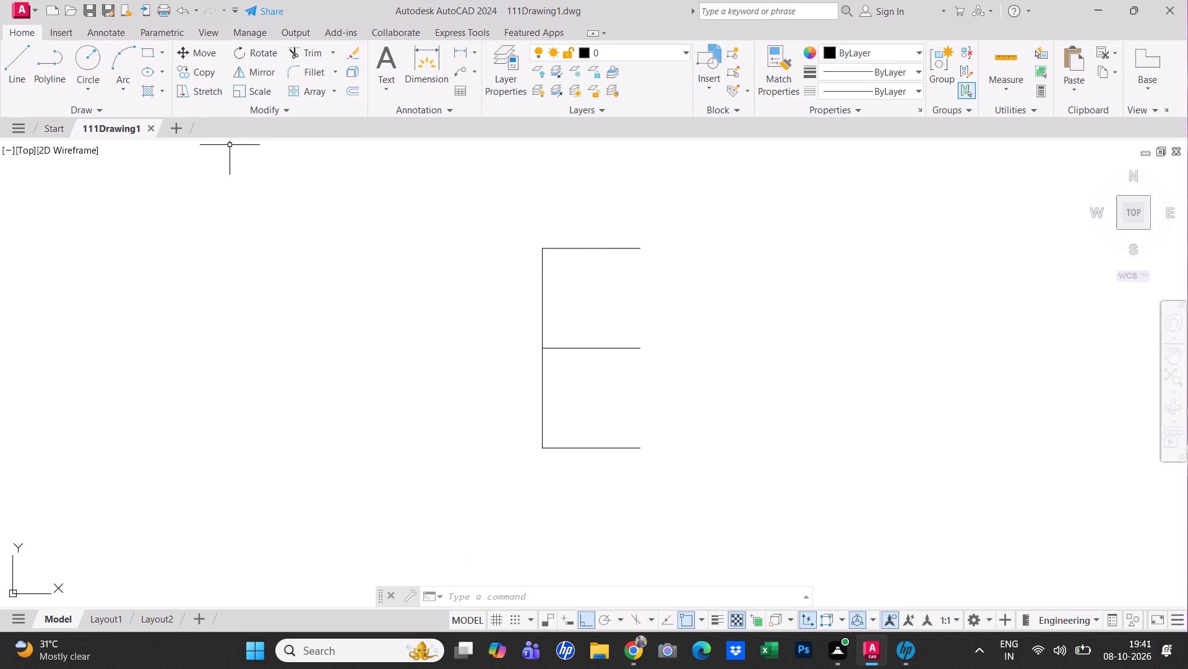
Offset the symbol's top and bottom horizontal lines 1" inward.
text(o 1")
key(Return)
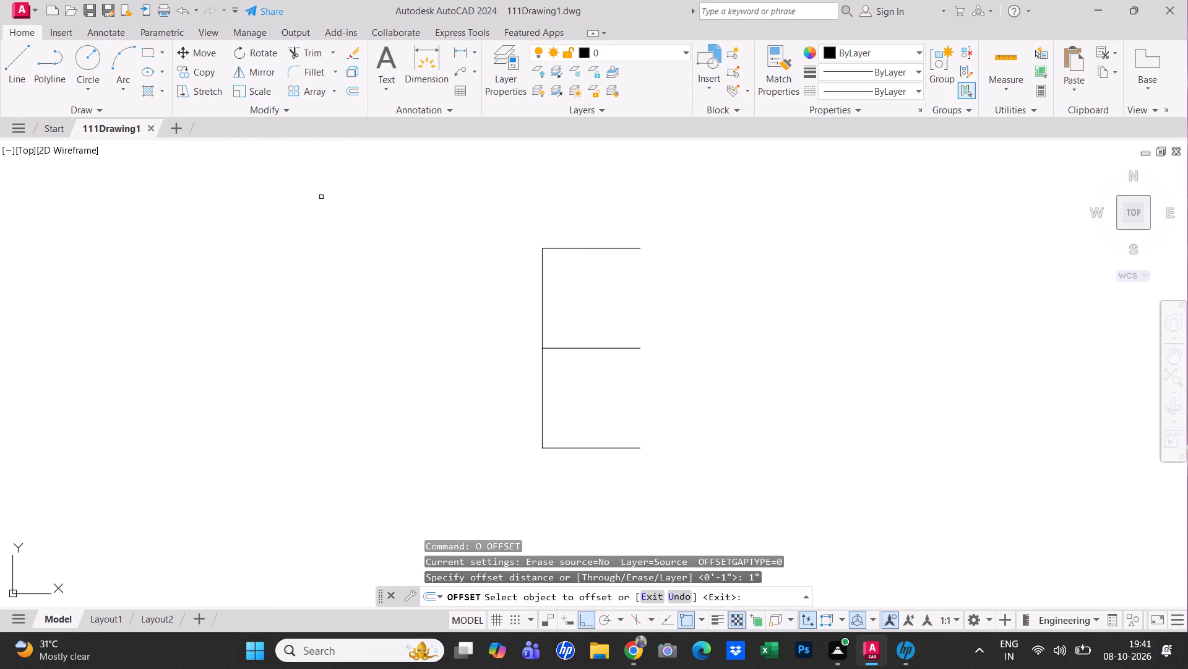
click(579, 248)
click(583, 268)
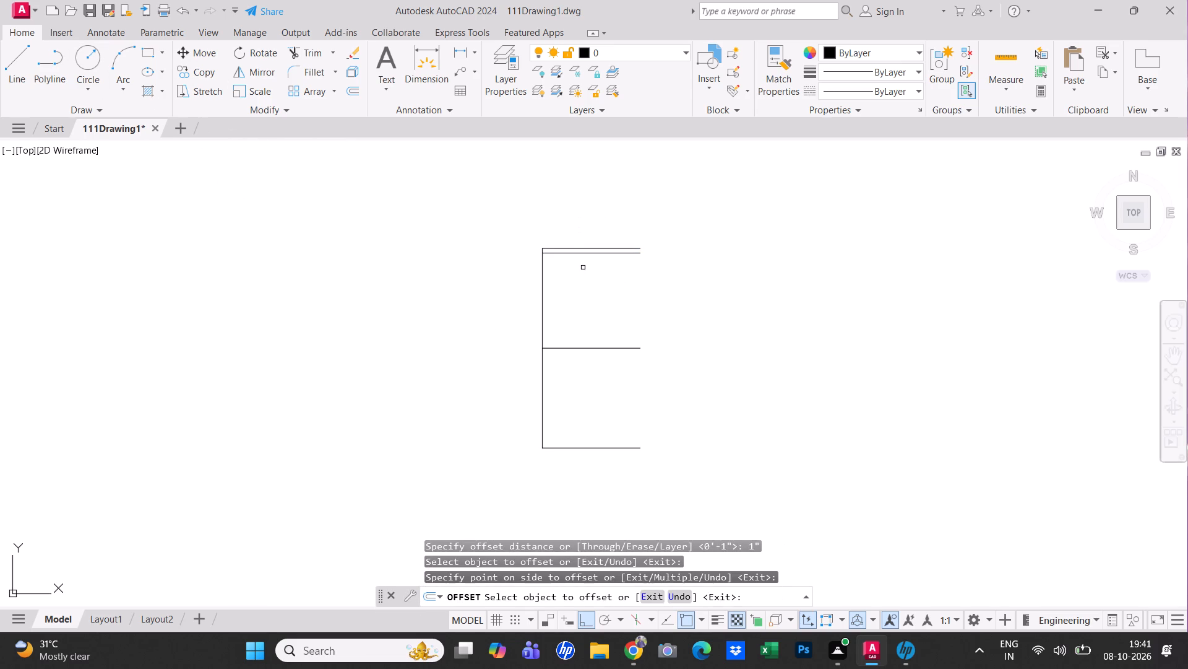
click(577, 447)
click(583, 409)
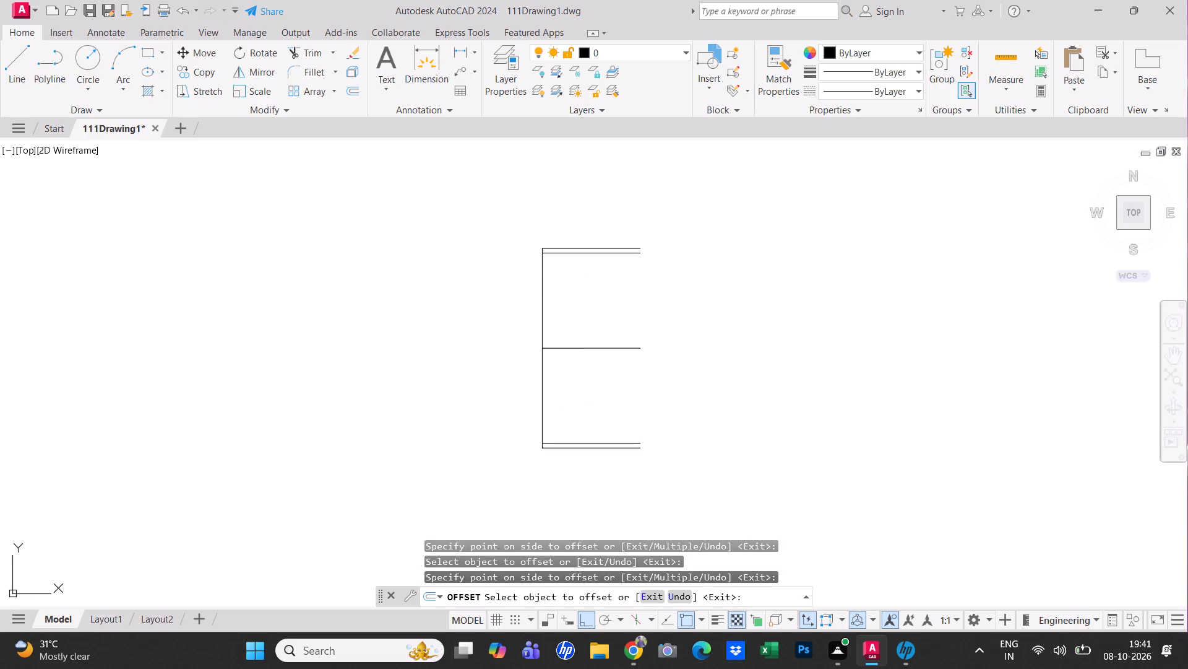
key(Escape)
key(Escape)
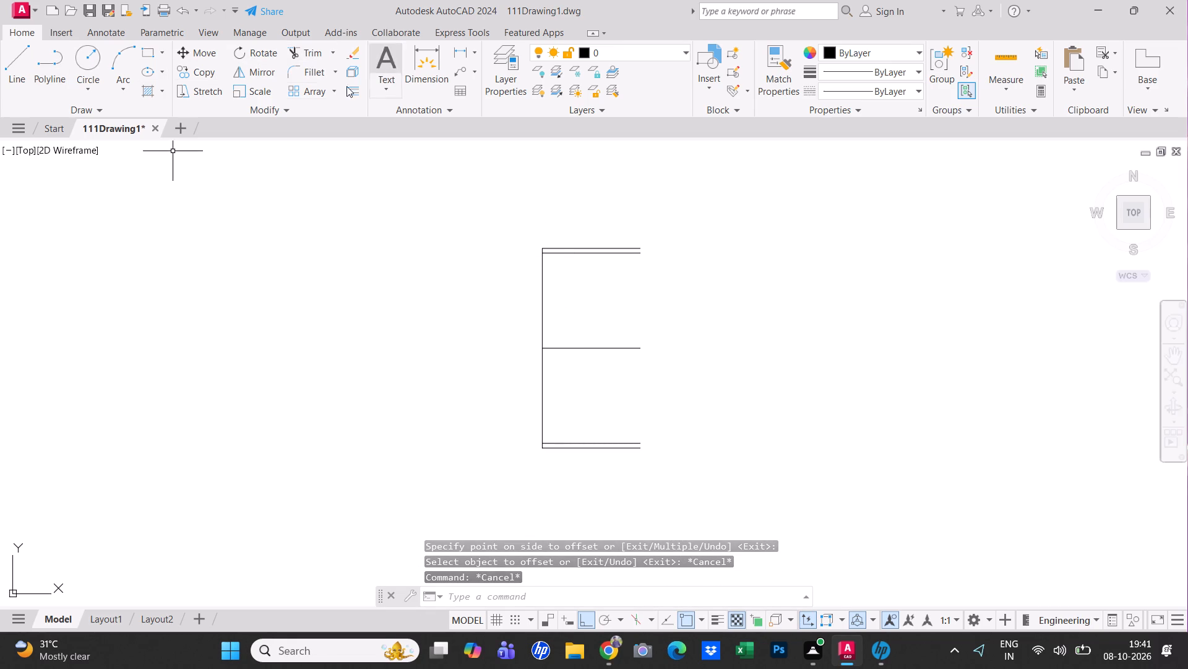
Draw a three-point arc from the top line's right end through its offset line's right end to the vertical line's midpoint.
click(134, 54)
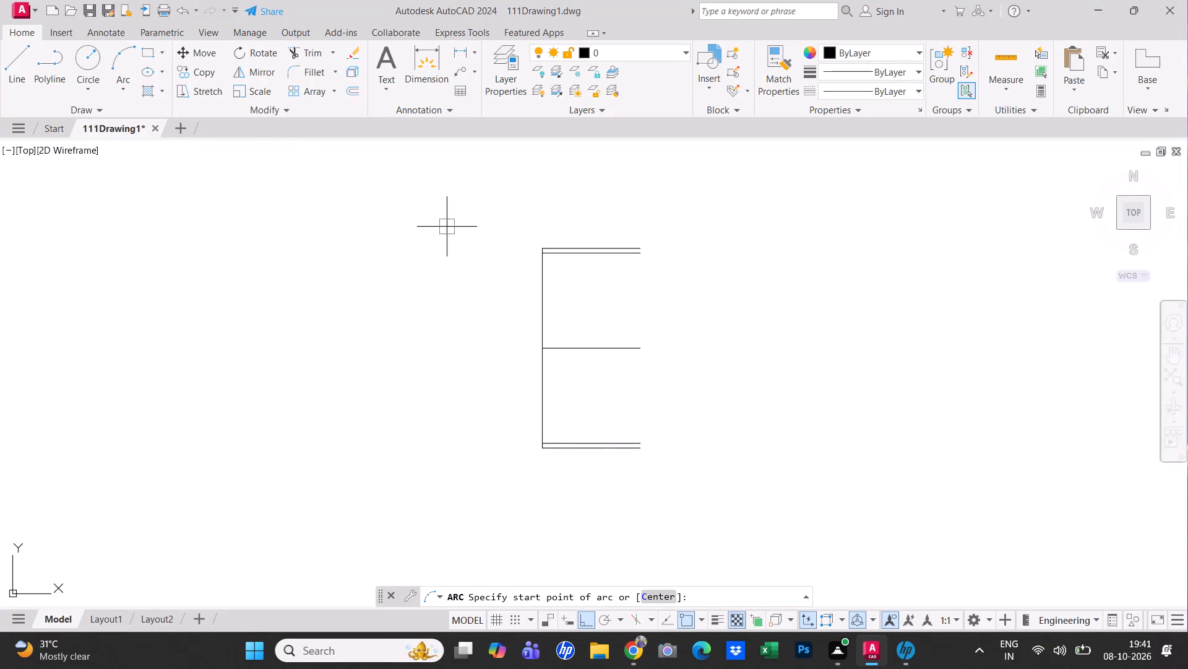
scroll(642, 260, up, 1)
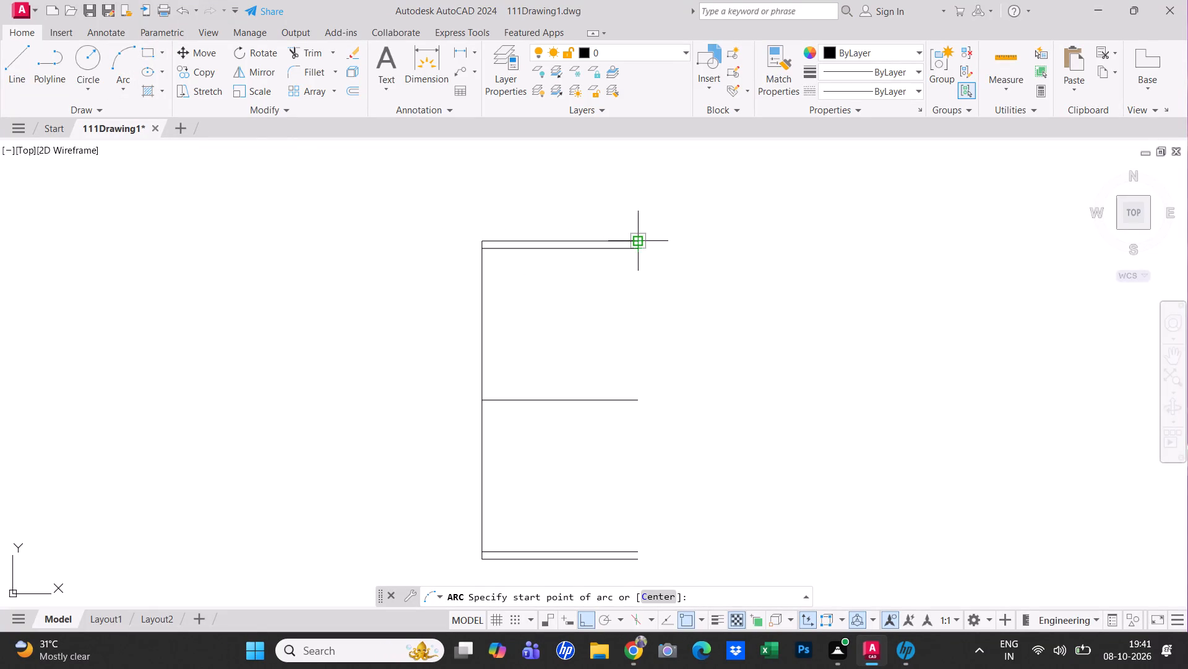
click(635, 239)
click(635, 249)
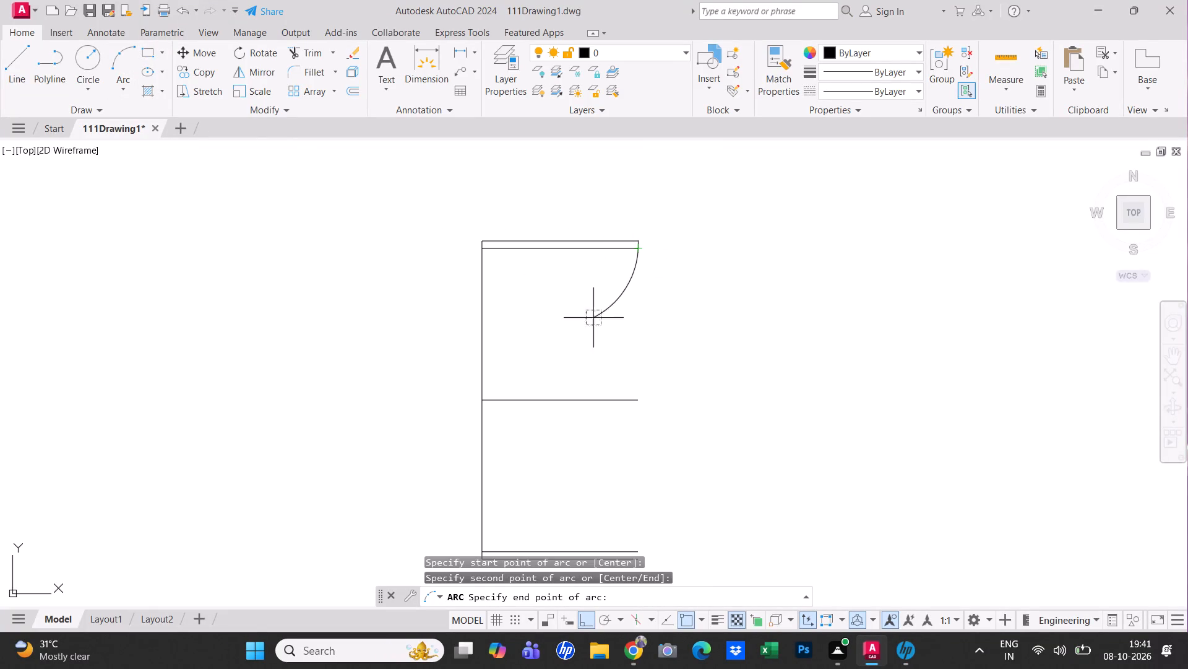
click(481, 398)
Draw a matching arc from the bottom line's right end through its offset line's right end to the vertical line's midpoint.
right_click(610, 320)
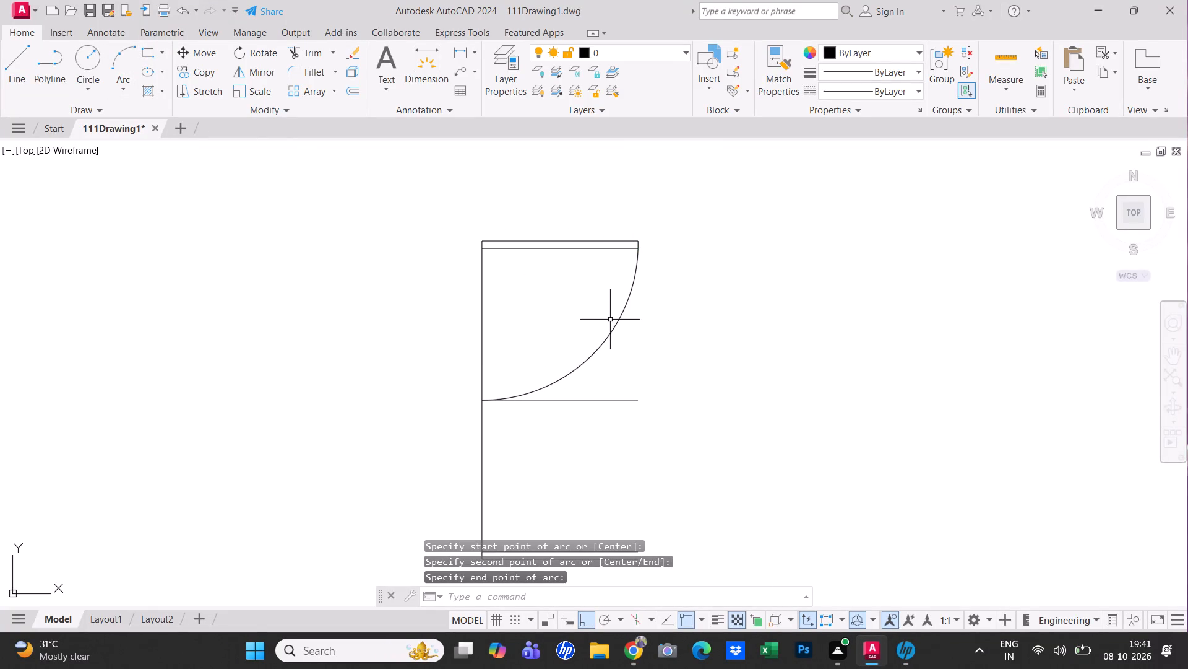
click(655, 324)
middle_drag(701, 343, 659, 225)
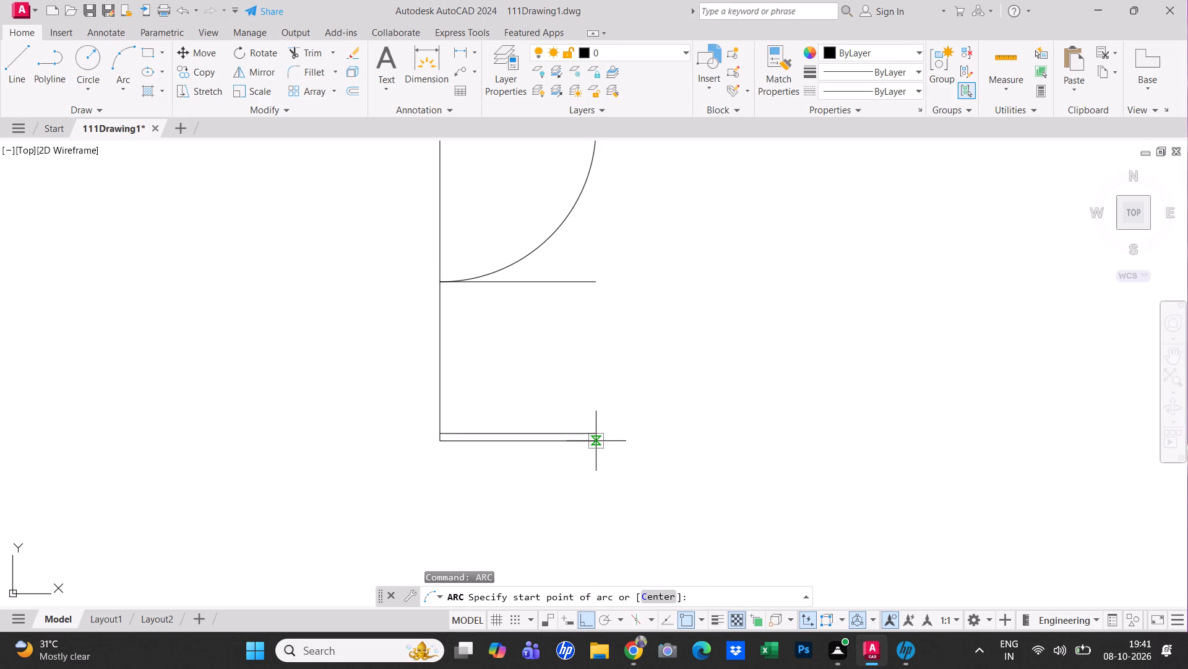
click(598, 442)
click(598, 434)
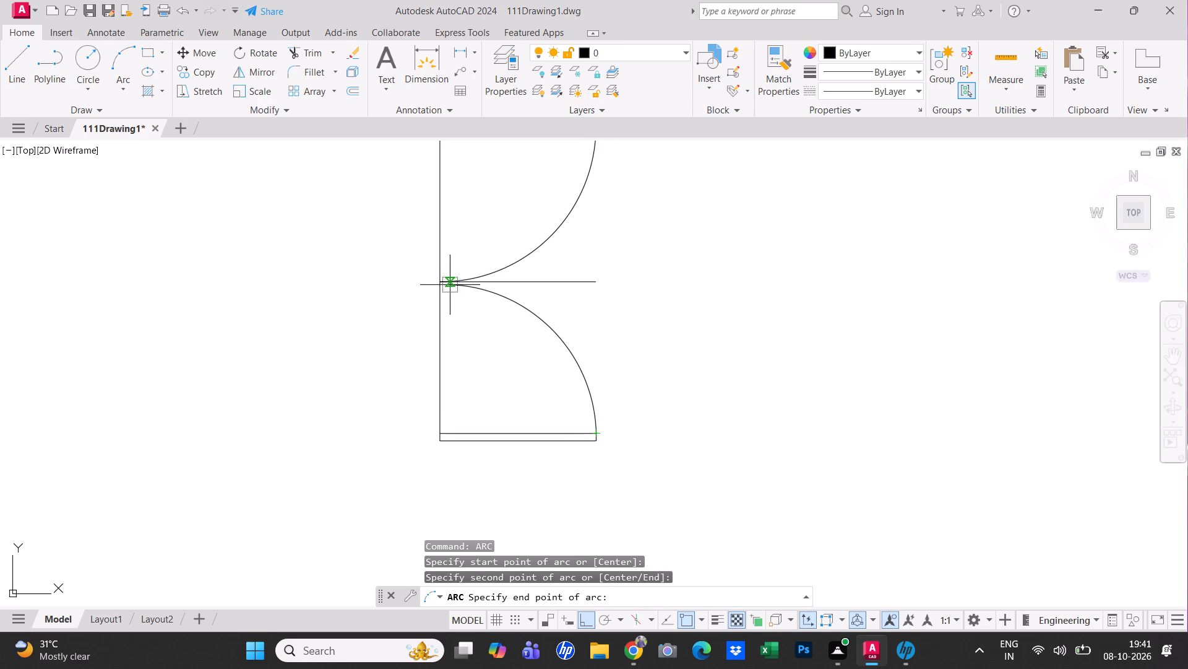
click(445, 284)
key(Escape)
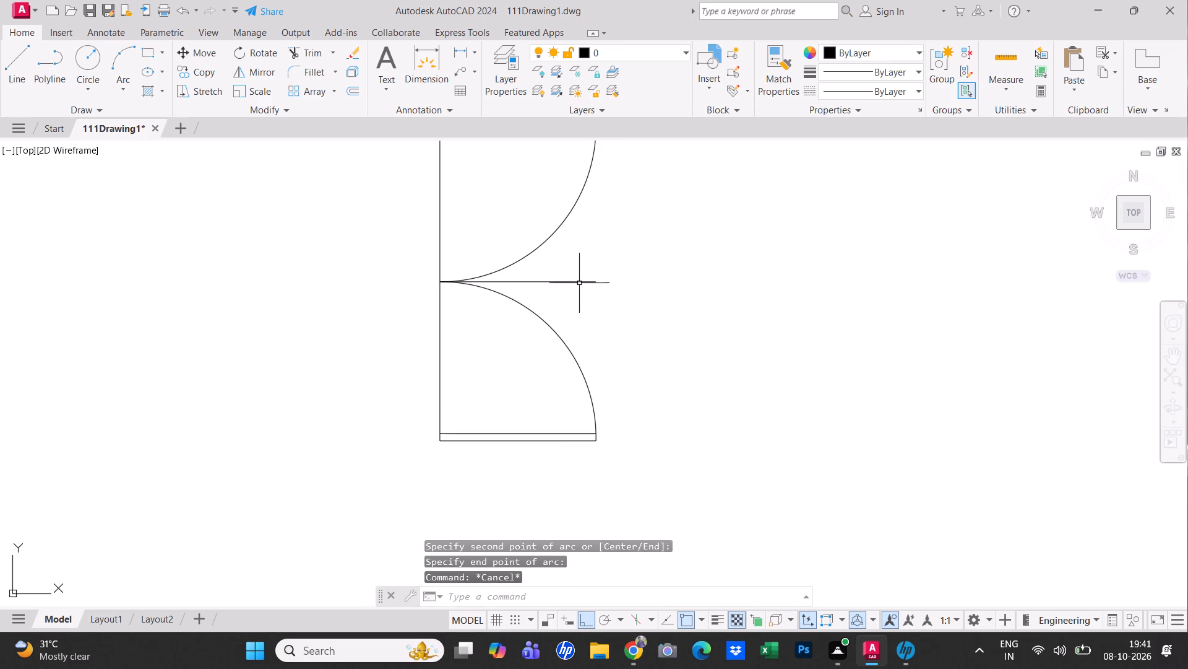
Erase the middle horizontal line between the two door arcs.
click(579, 281)
key(e)
key(space)
key(Escape)
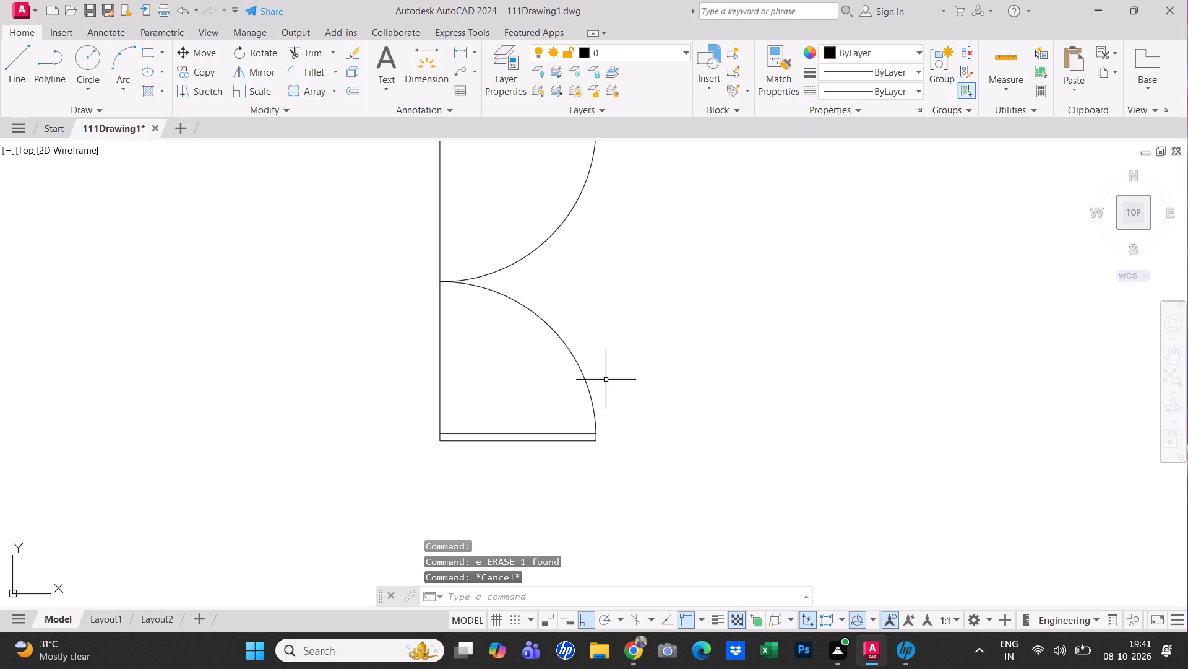
key(Escape)
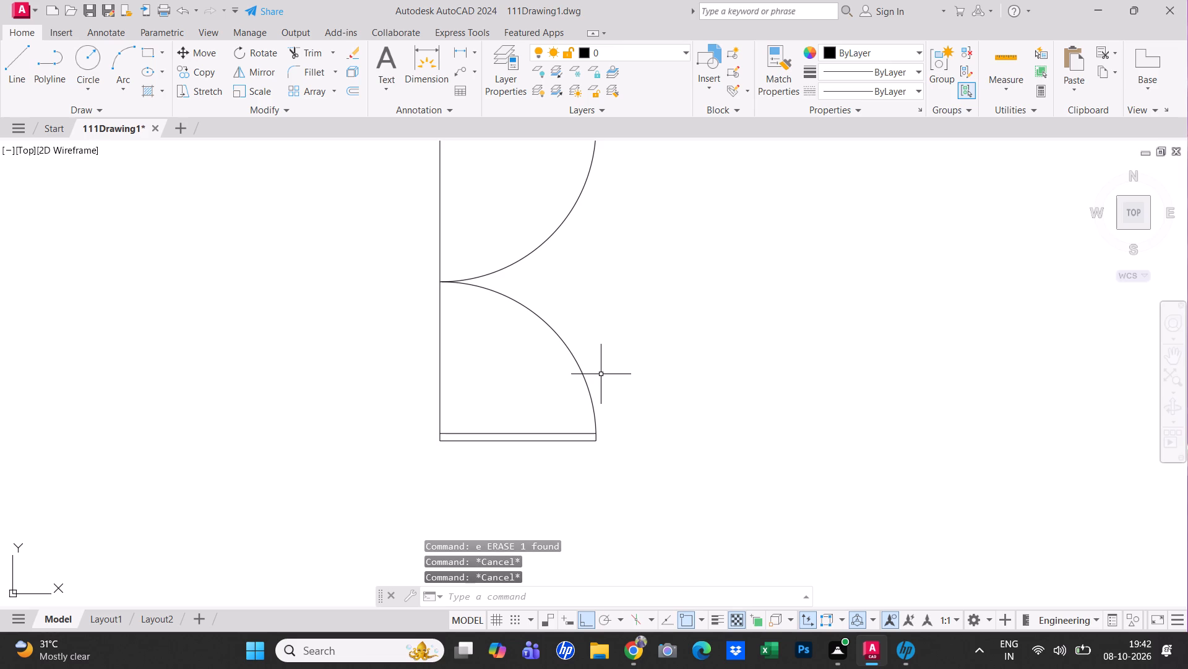
key(Escape)
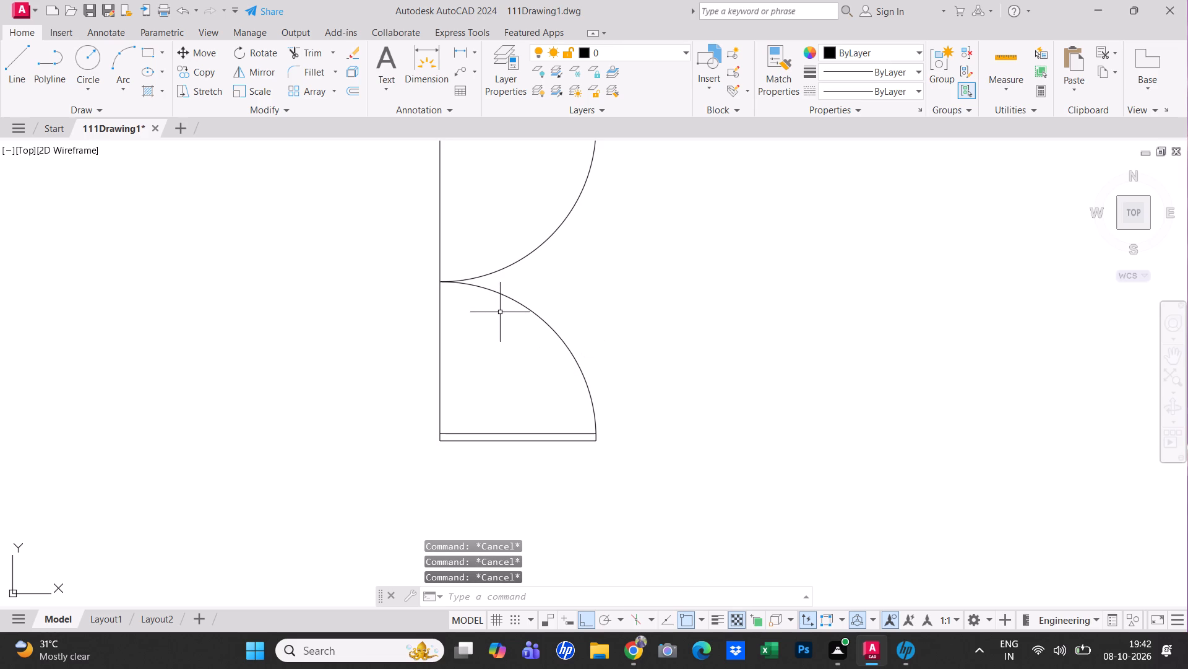
Trim away both halves of the vertical line closing the double-door symbol.
scroll(505, 331, down, 3)
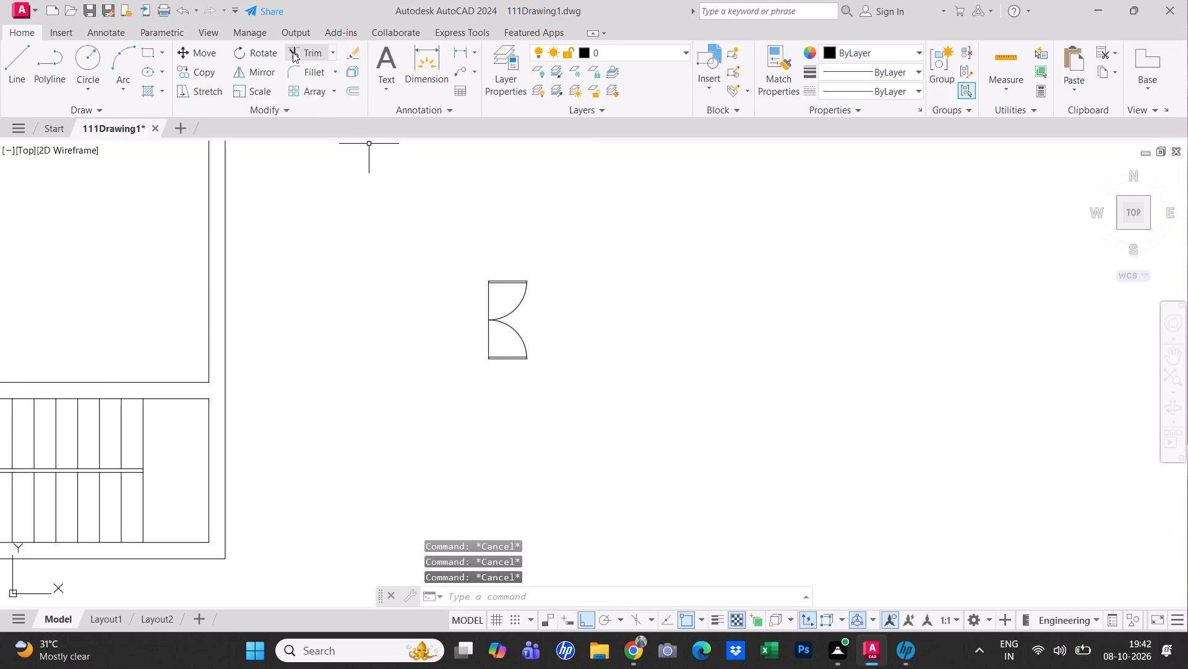
click(294, 52)
click(492, 300)
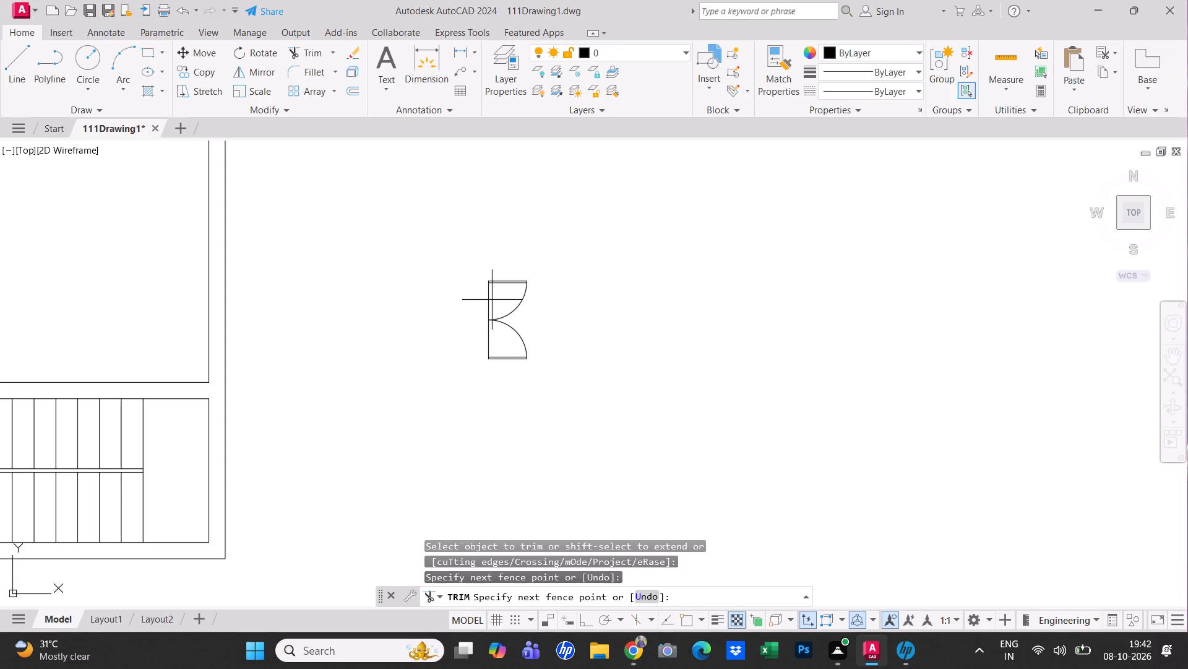
click(462, 297)
drag(483, 341, 491, 340)
click(501, 339)
Trim the lines crossing the openings of the two adjacent upper doors and the single door below them in the floor plan.
scroll(487, 355, down, 3)
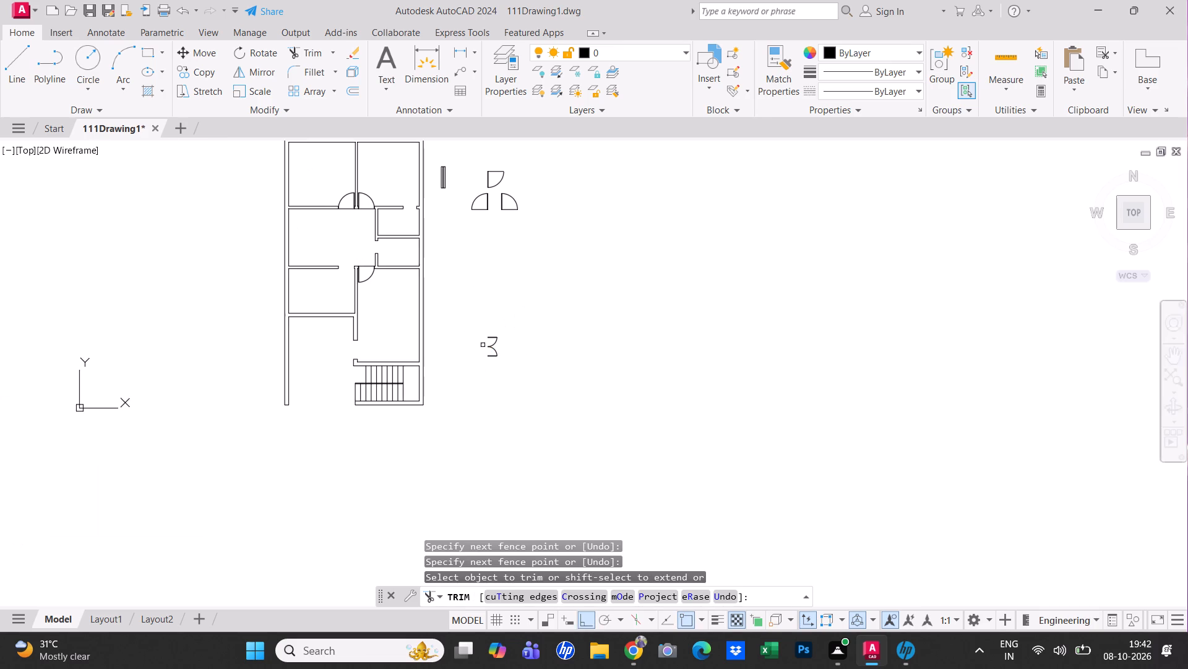
scroll(358, 211, up, 3)
click(317, 194)
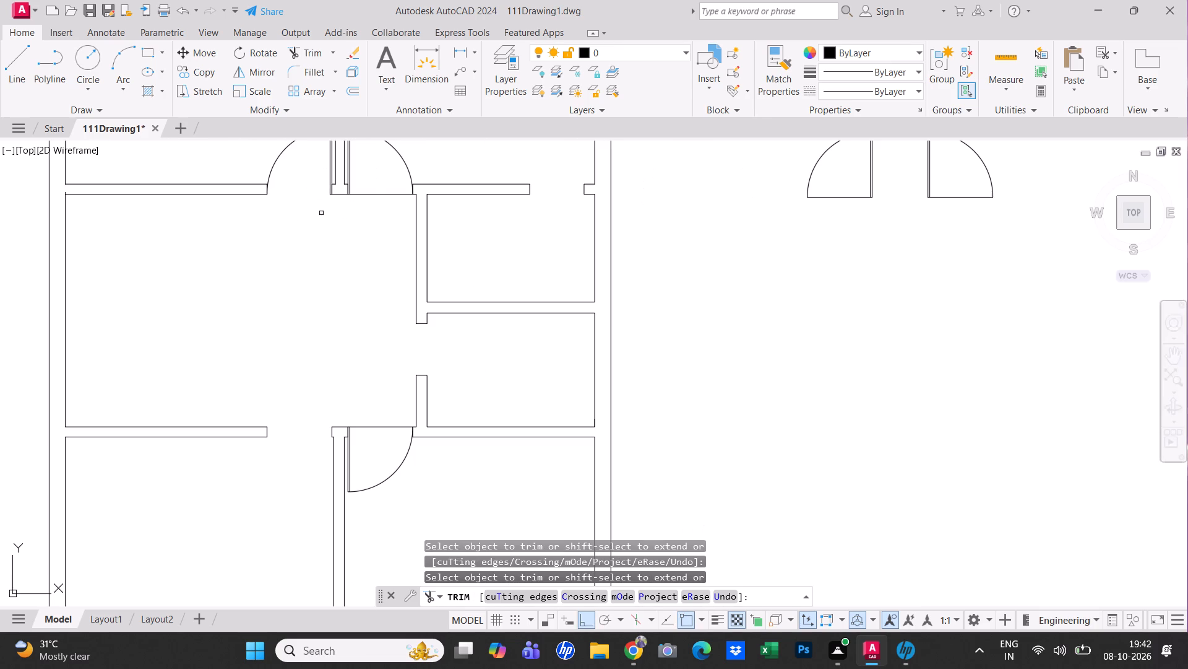
click(378, 193)
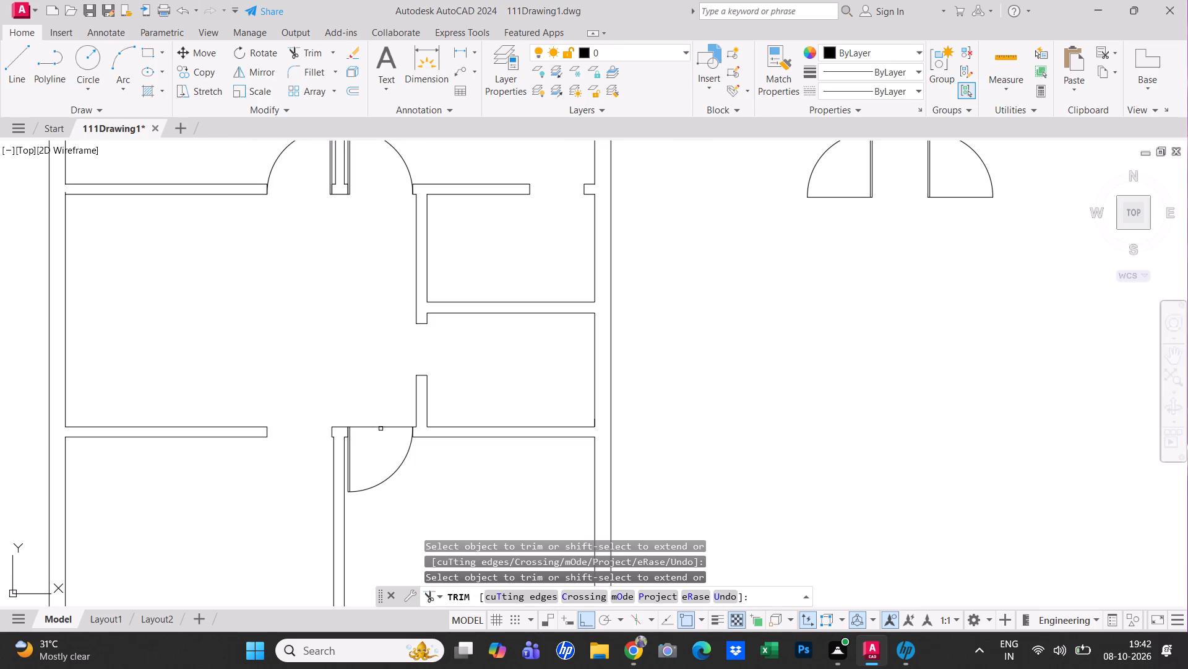
click(384, 424)
key(Escape)
click(374, 391)
key(Escape)
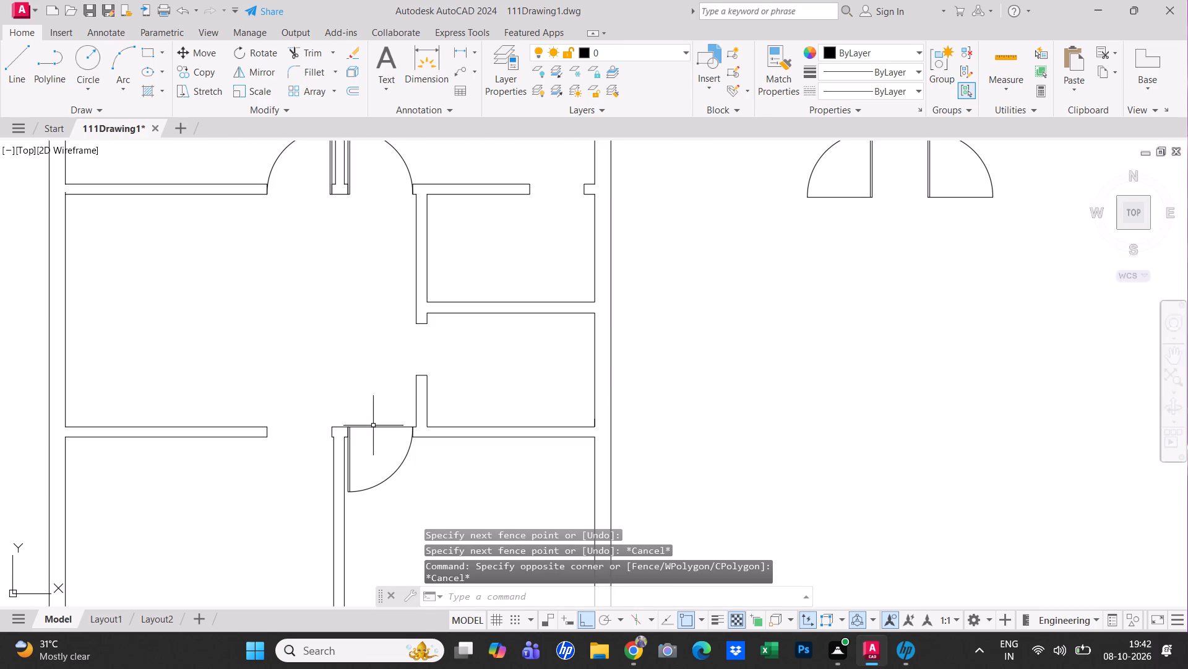
click(298, 57)
click(379, 414)
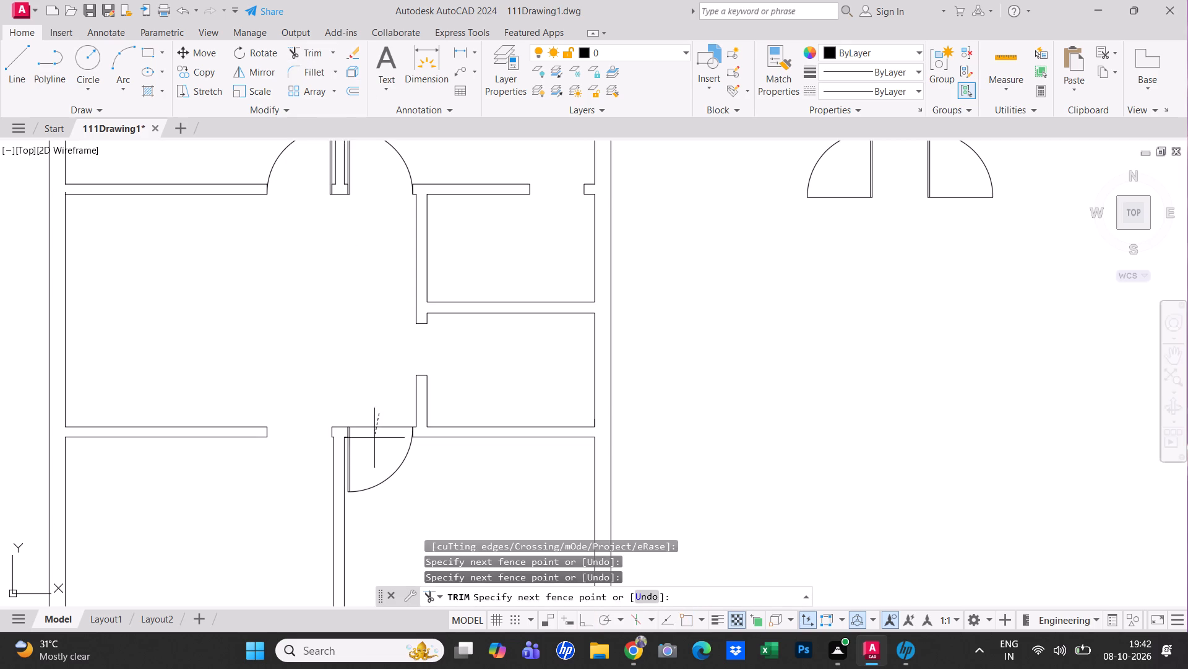
click(372, 463)
key(Escape)
scroll(381, 435, down, 3)
middle_drag(382, 421, 389, 375)
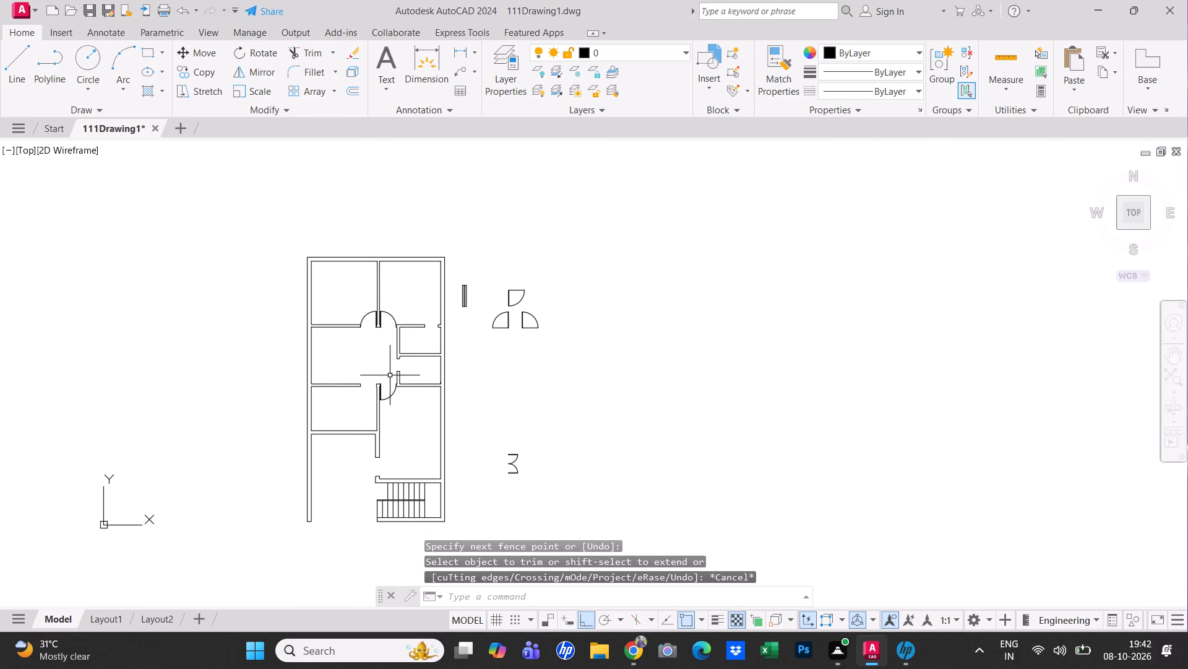
Save the drawing with the trimmed door openings.
key(ctrl+s)
Group all the lines and arcs of the double-door symbol beside the floor plan.
scroll(395, 412, up, 1)
key(Escape)
middle_drag(441, 511, 435, 421)
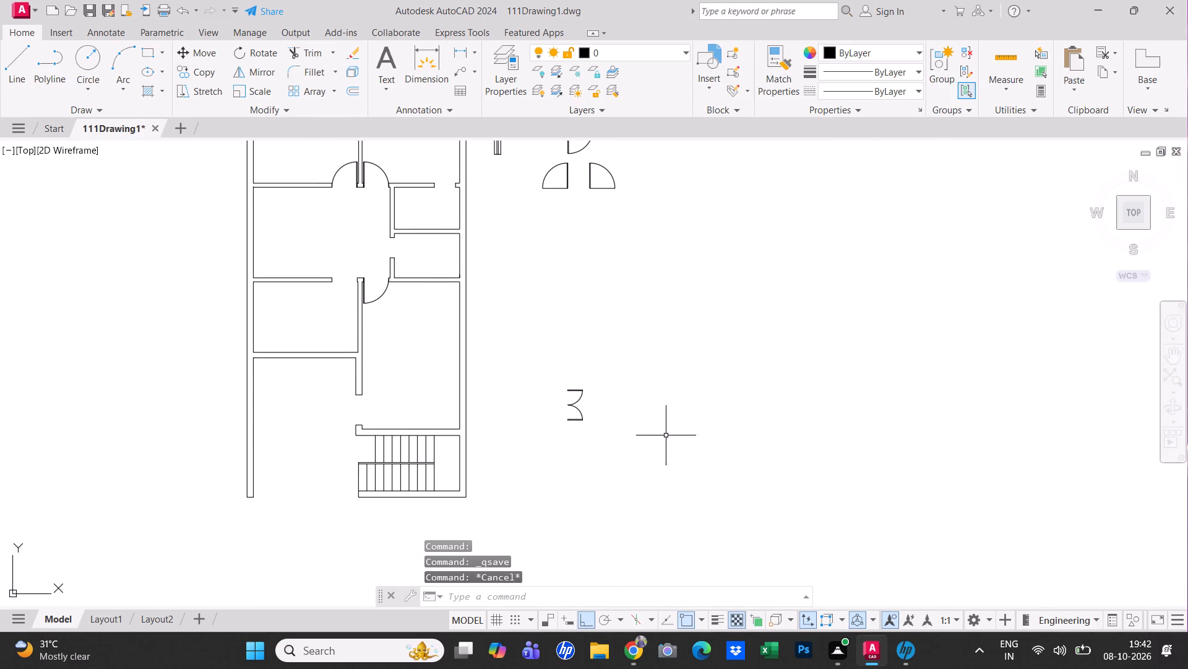
drag(587, 434, 579, 422)
drag(510, 319, 510, 325)
text(g)
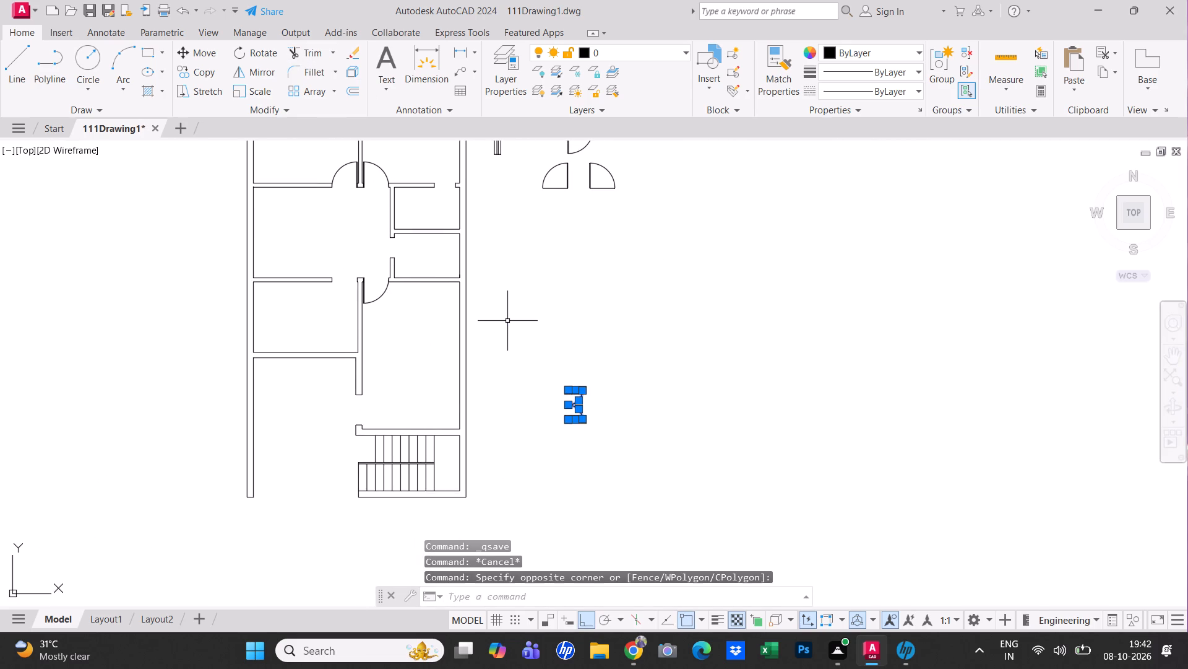
key(space)
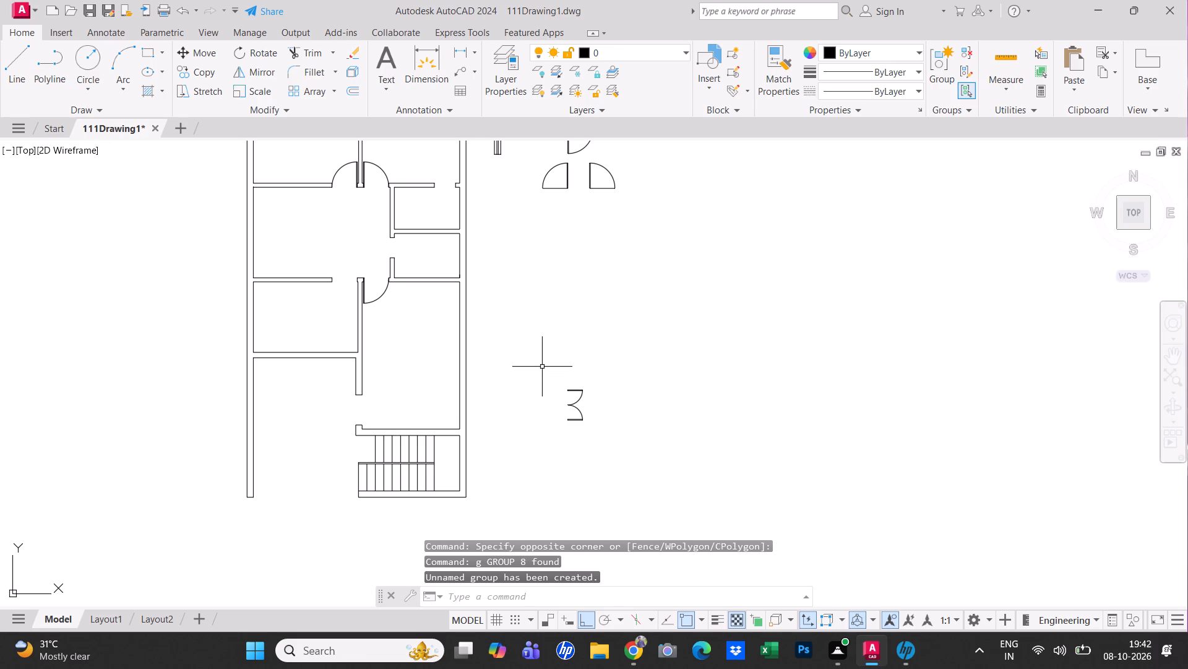
Copy the grouped double-door symbol by its upper outer corner onto the wall corner at the widened opening above the staircase.
scroll(512, 395, up, 1)
key(grave)
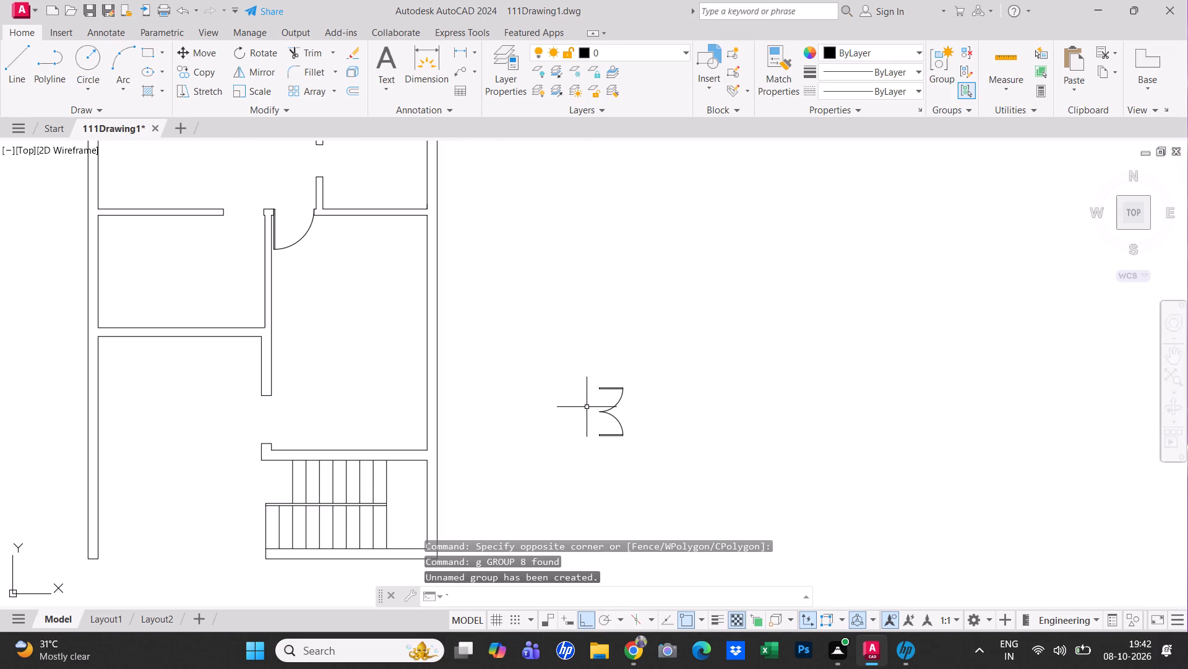
click(606, 413)
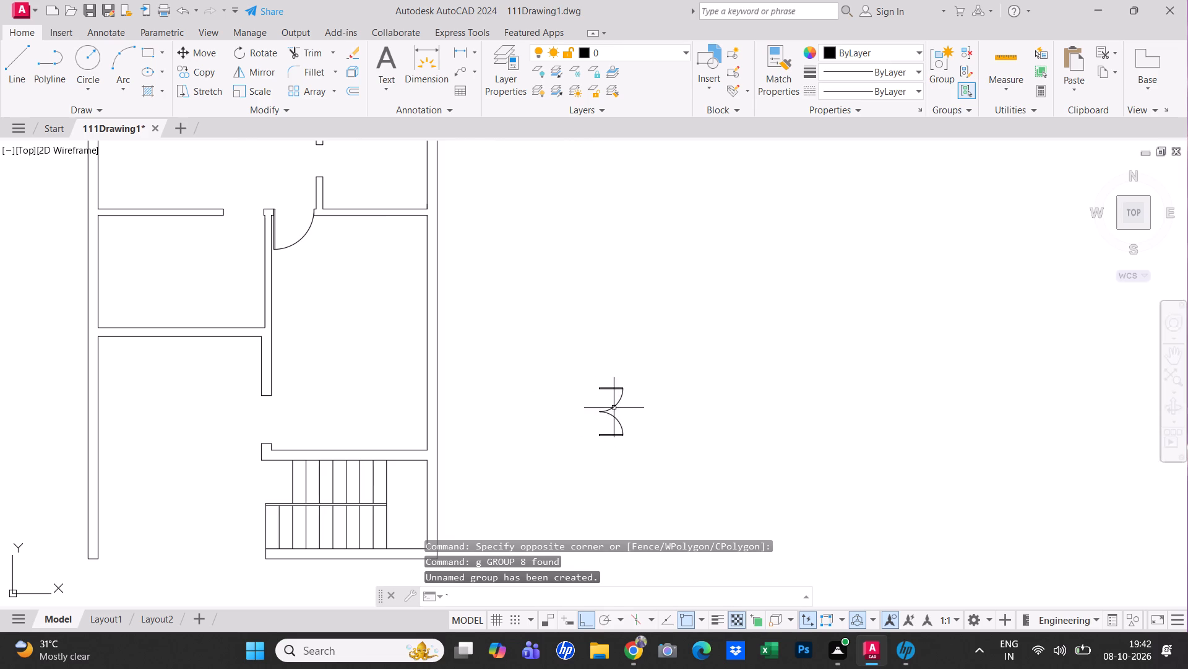
click(613, 406)
key(Escape)
click(647, 400)
click(609, 378)
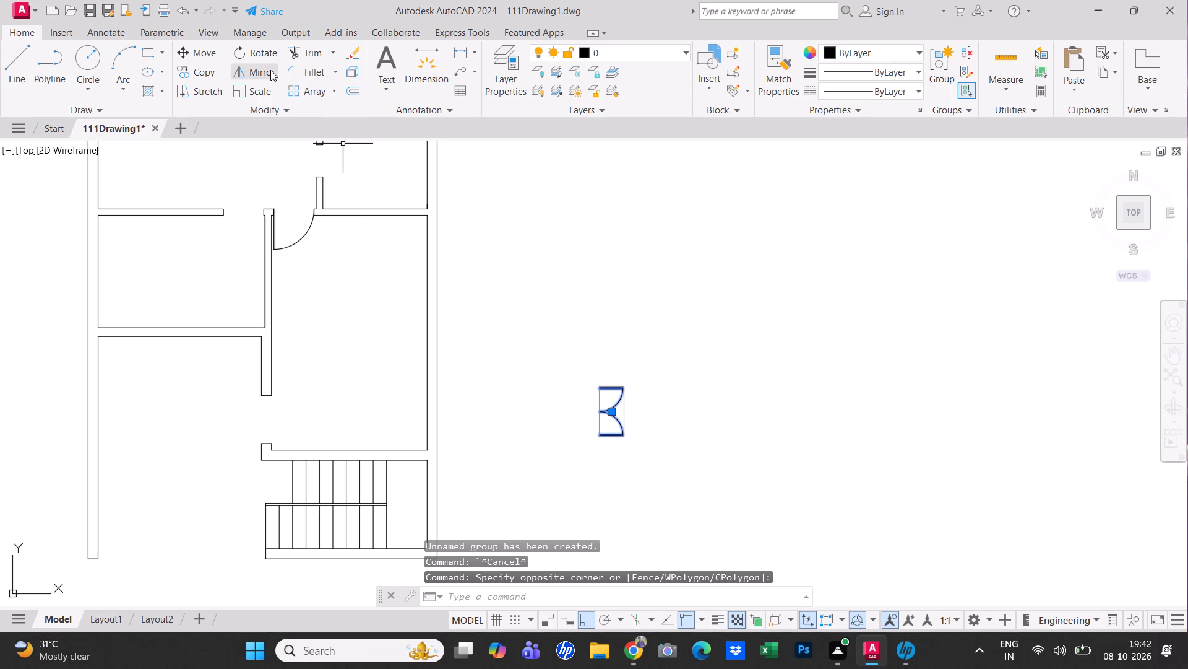
click(201, 66)
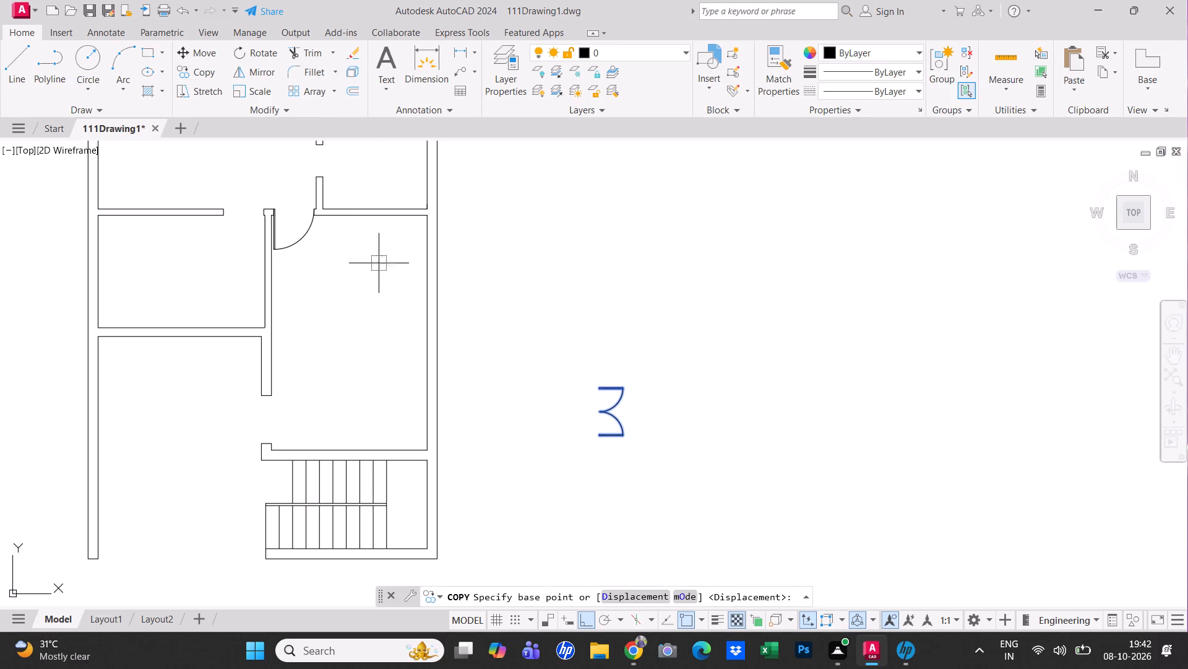
scroll(564, 358, up, 3)
click(675, 475)
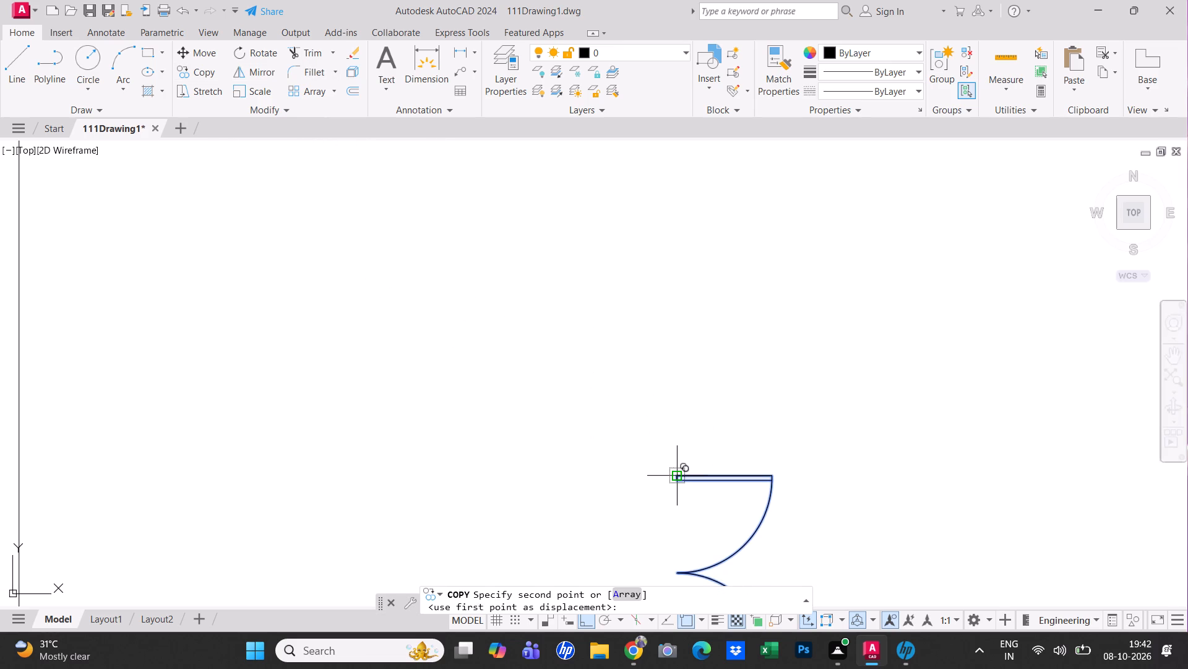
scroll(319, 402, down, 1)
middle_drag(358, 395, 796, 273)
scroll(99, 388, up, 2)
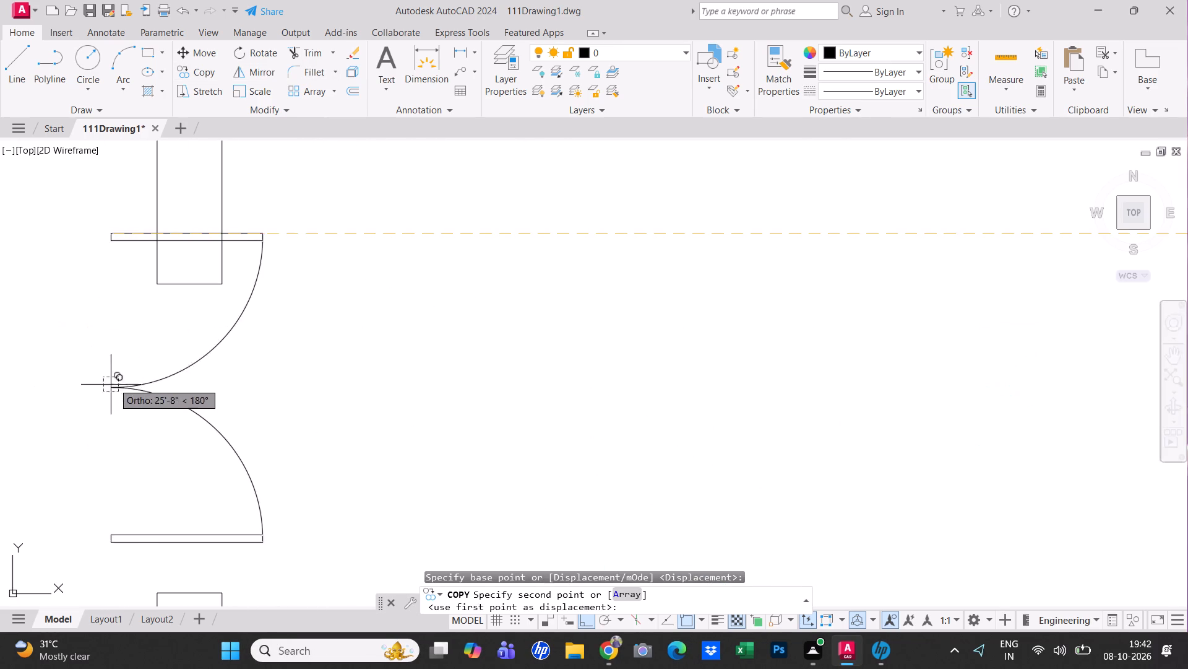
click(153, 281)
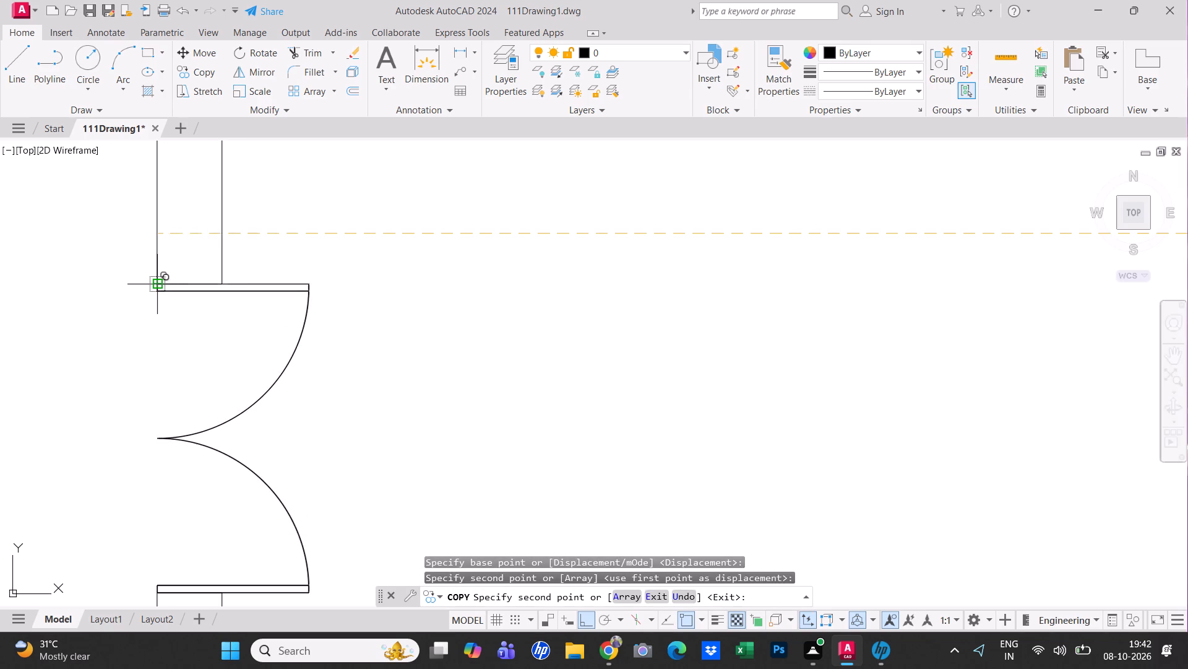
key(Escape)
Measure the widths of the empty door openings of the two small rooms along the outer side wall.
scroll(319, 315, down, 2)
middle_drag(320, 343, 326, 327)
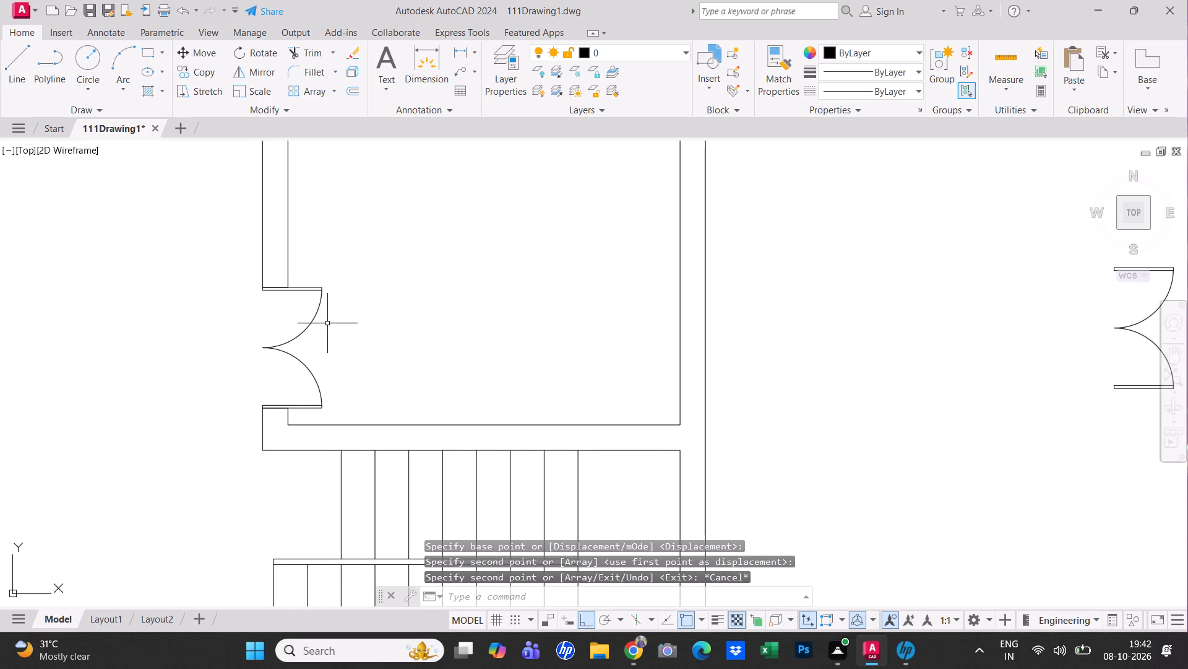
scroll(383, 338, down, 3)
middle_drag(400, 297, 397, 323)
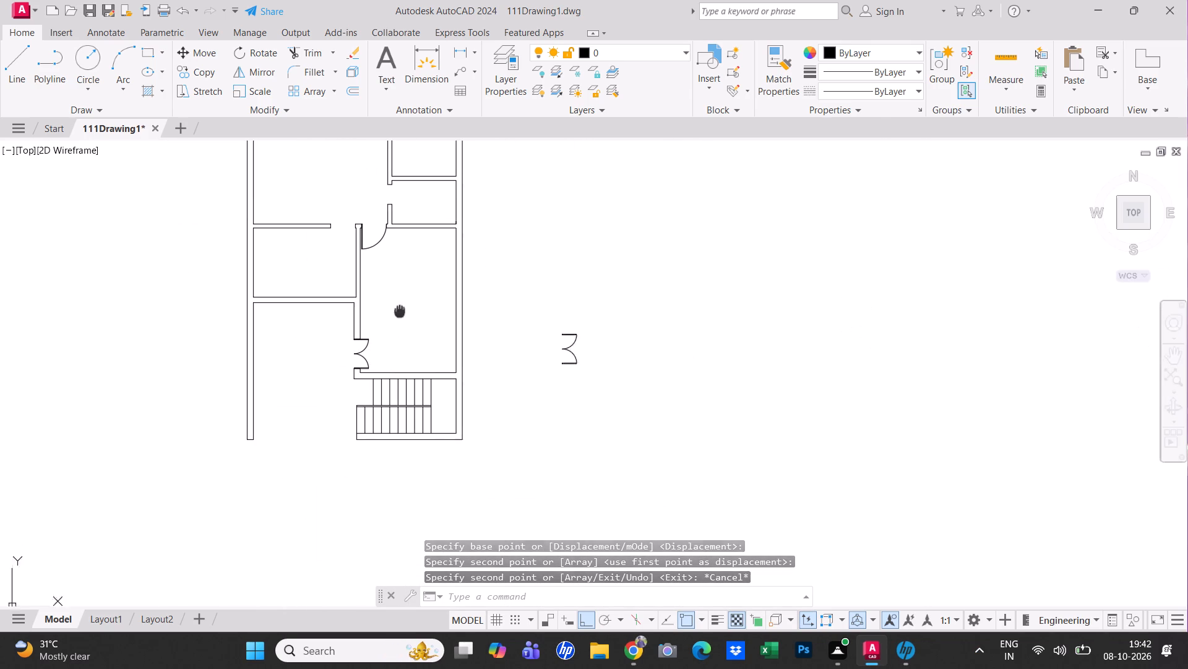
middle_drag(397, 323, 382, 348)
scroll(373, 227, up, 2)
middle_drag(631, 307, 631, 317)
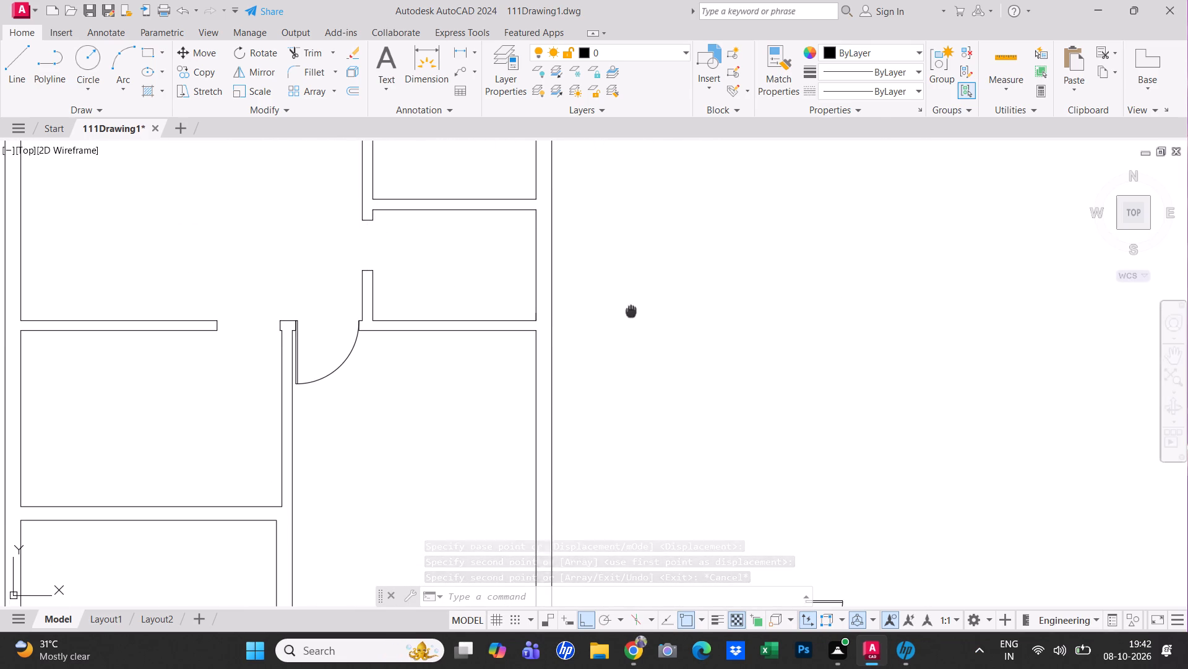
middle_drag(631, 317, 419, 329)
click(1004, 62)
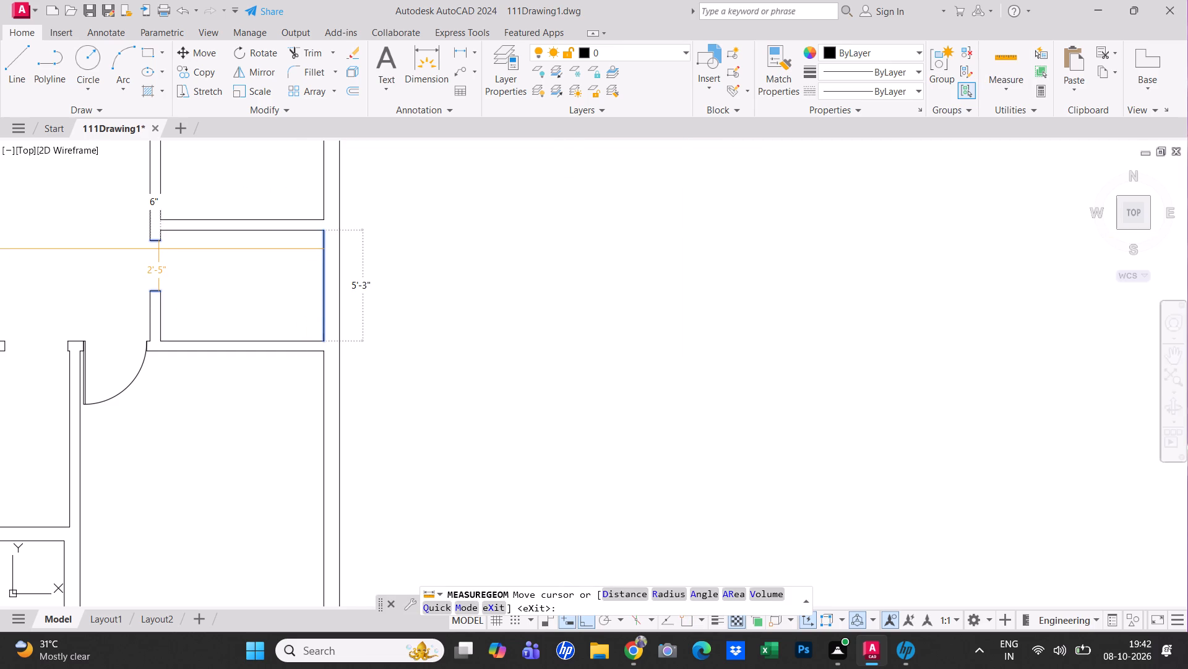
key(Escape)
middle_drag(159, 268, 168, 331)
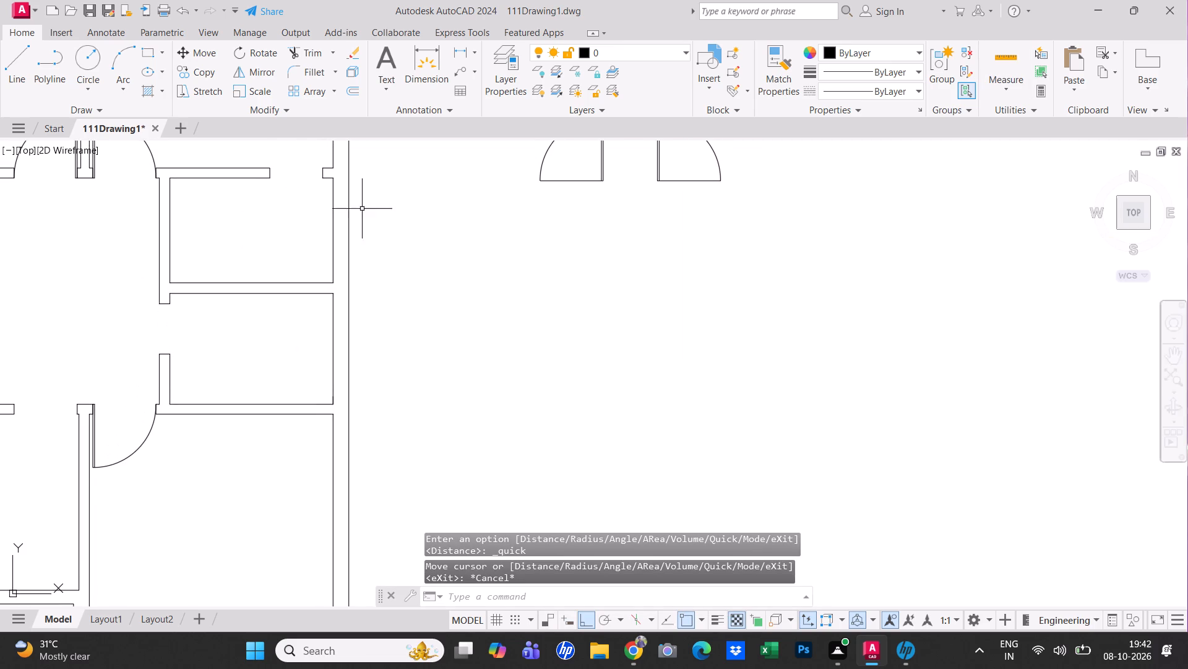
click(1005, 51)
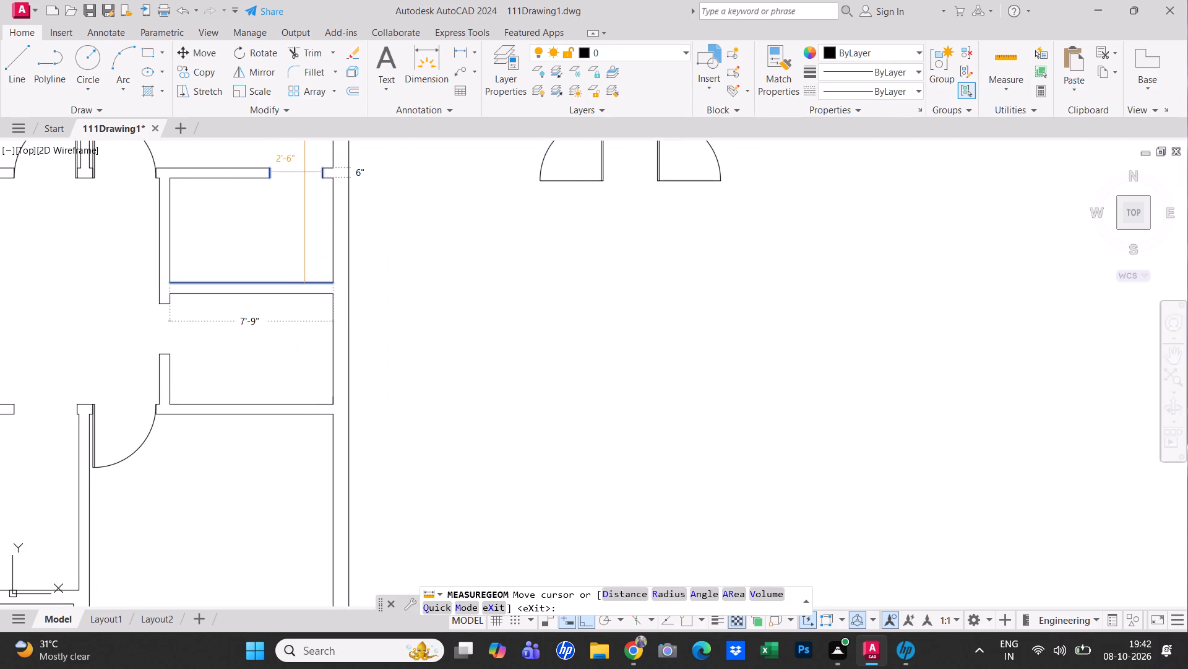
key(Escape)
Move the upper jamb line of the lower small room's door opening up by 1".
scroll(143, 306, up, 1)
middle_drag(170, 305, 182, 274)
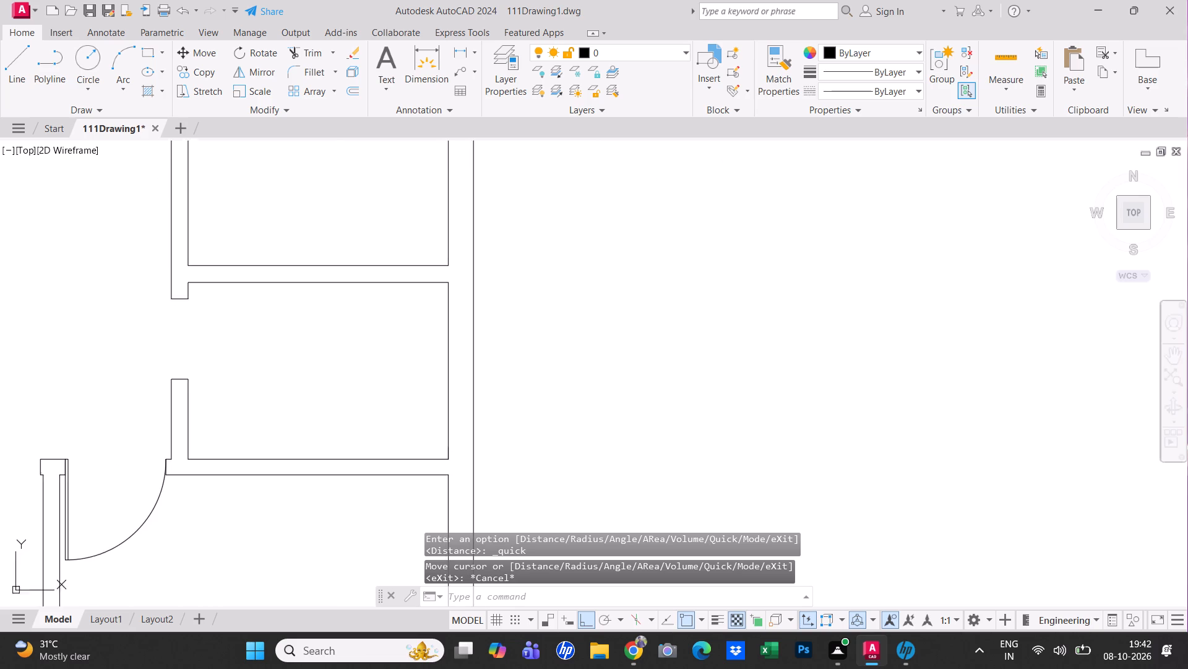
middle_drag(182, 274, 186, 253)
scroll(184, 248, up, 2)
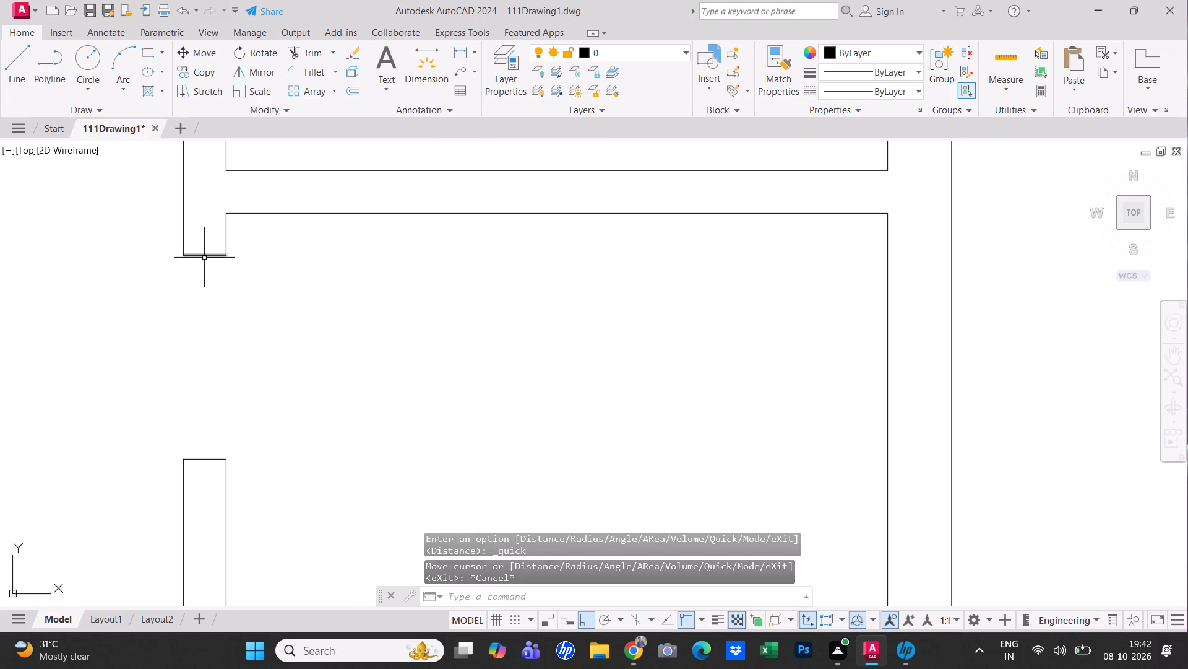
click(204, 255)
click(204, 255)
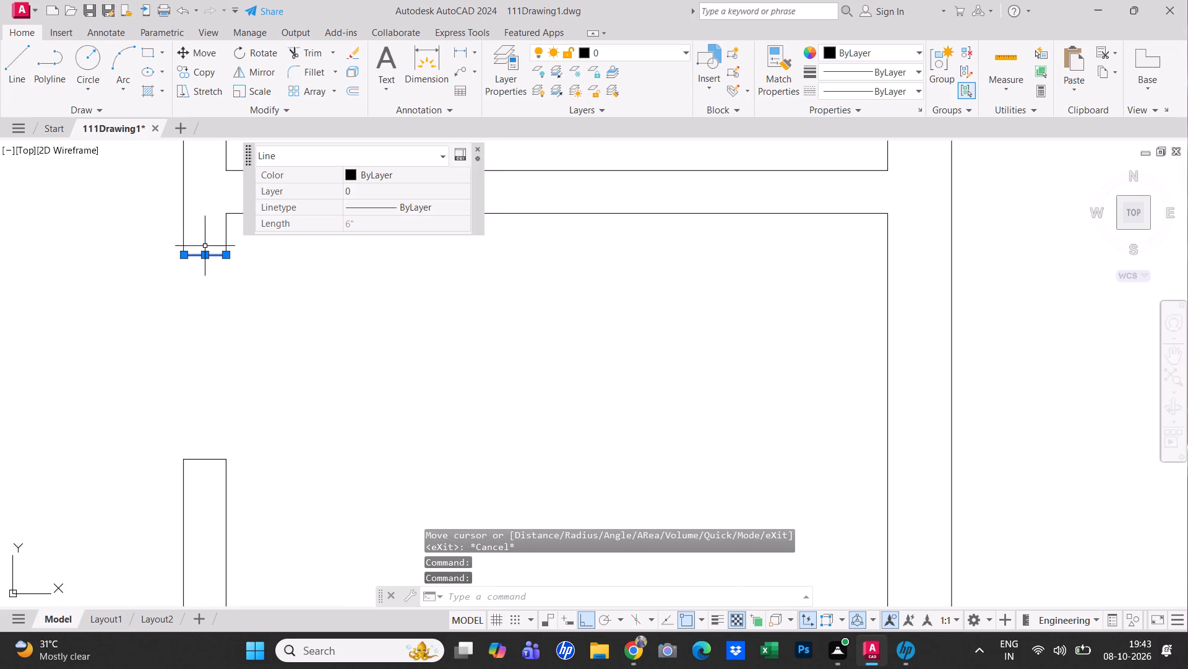
click(205, 253)
text(1")
key(Return)
key(Escape)
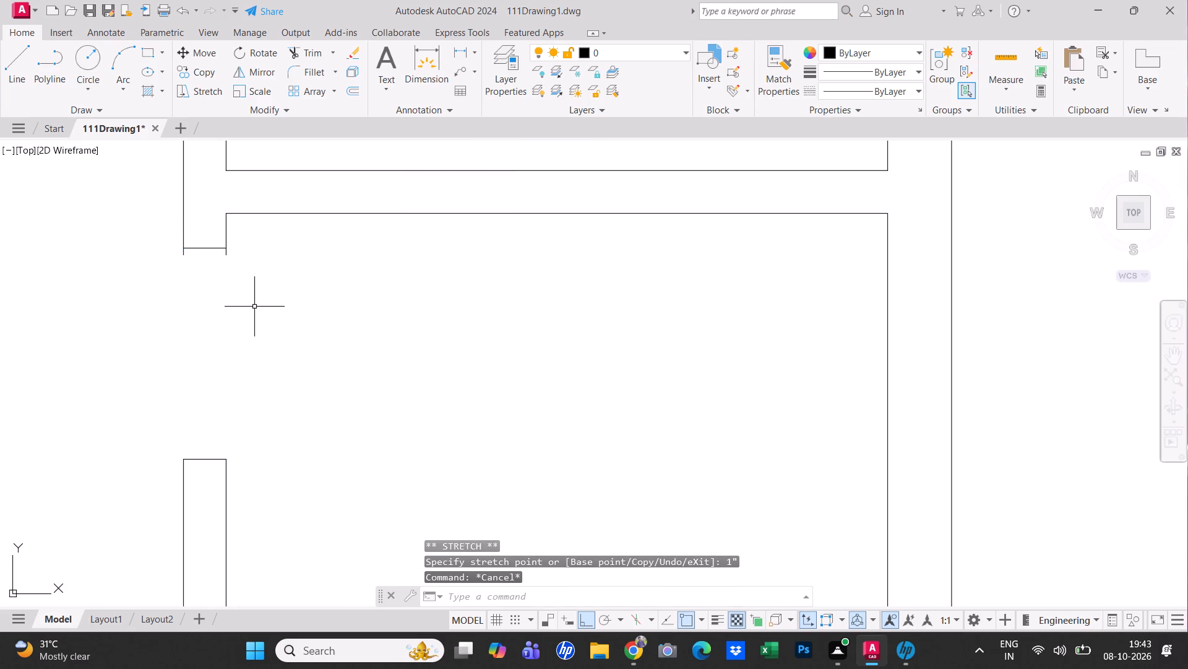
Trim the two wall-line stubs projecting below the moved jamb line and check the opening with Measure.
key(t)
text(r)
key(space)
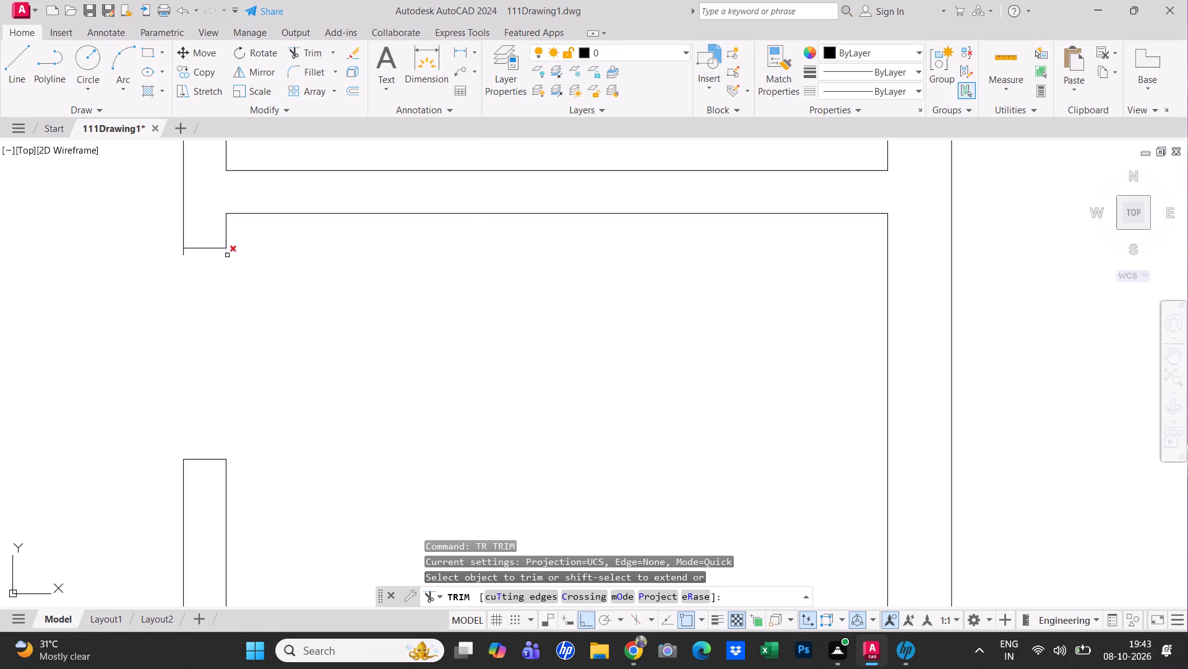
click(227, 255)
click(183, 253)
key(Escape)
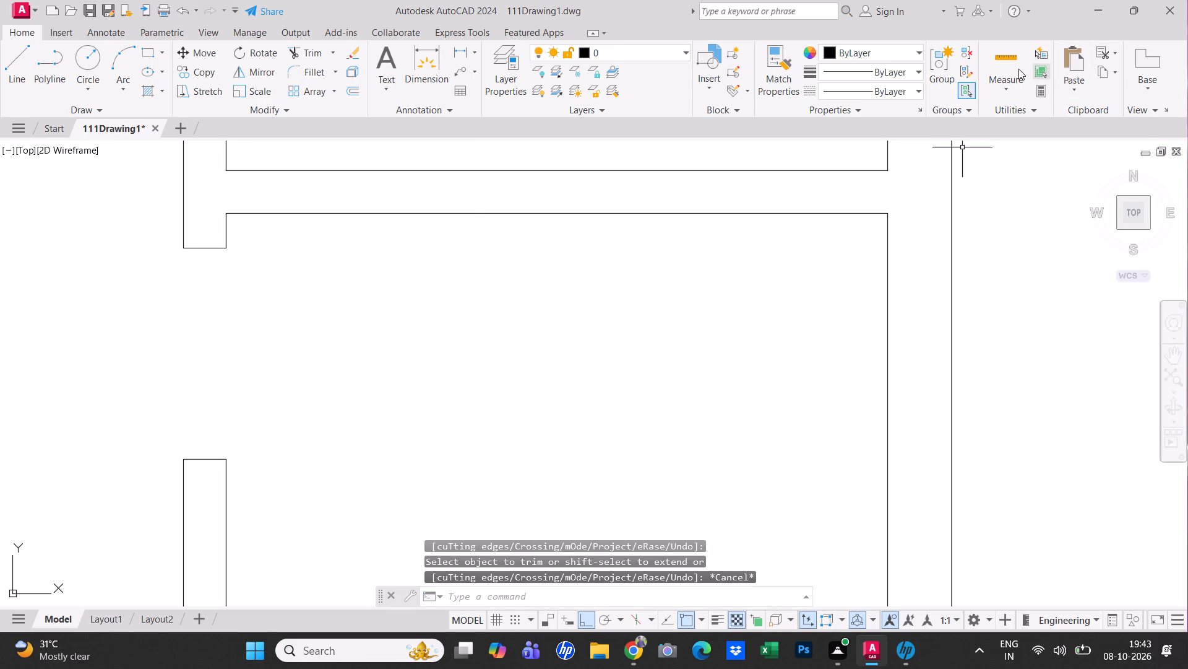
click(1008, 63)
key(Escape)
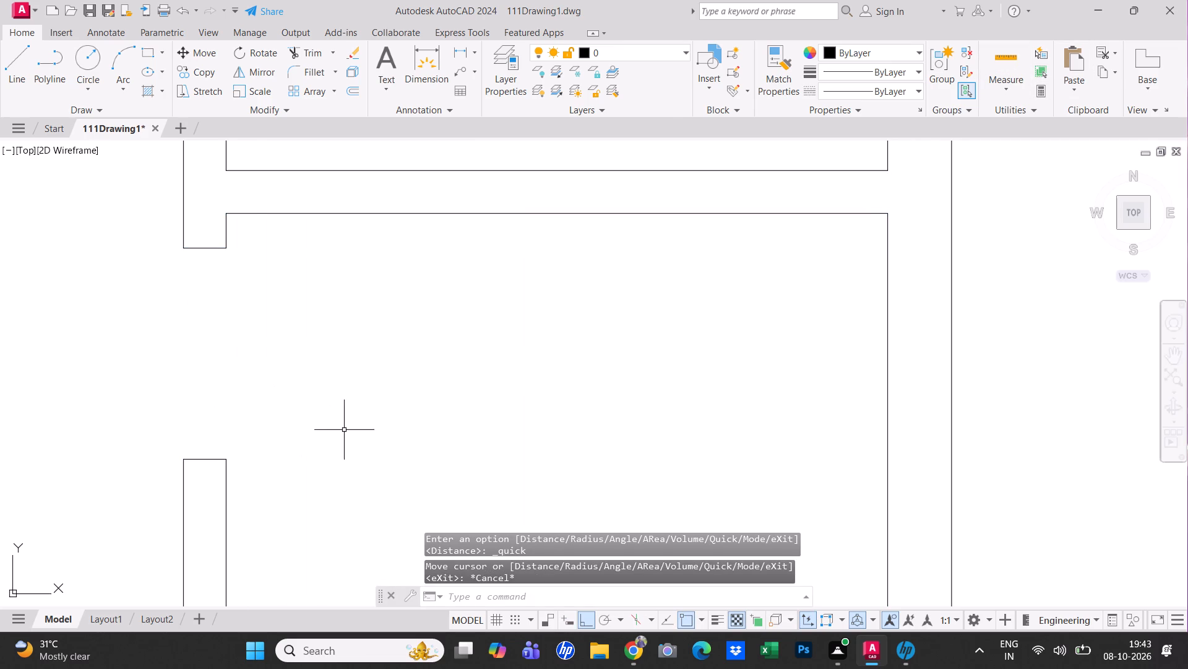
Draw a 2'6" horizontal line beside the plan and a 2'6" vertical line down from its far end.
scroll(346, 428, down, 1)
middle_drag(346, 428, 205, 409)
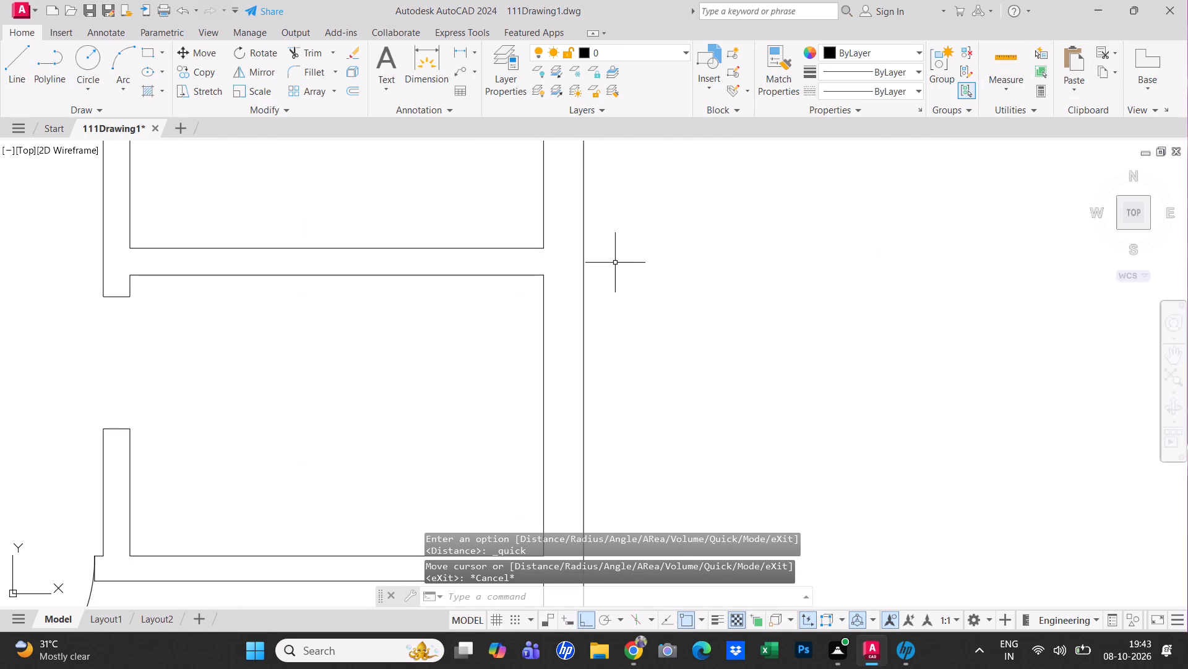
middle_drag(618, 262, 245, 216)
click(19, 67)
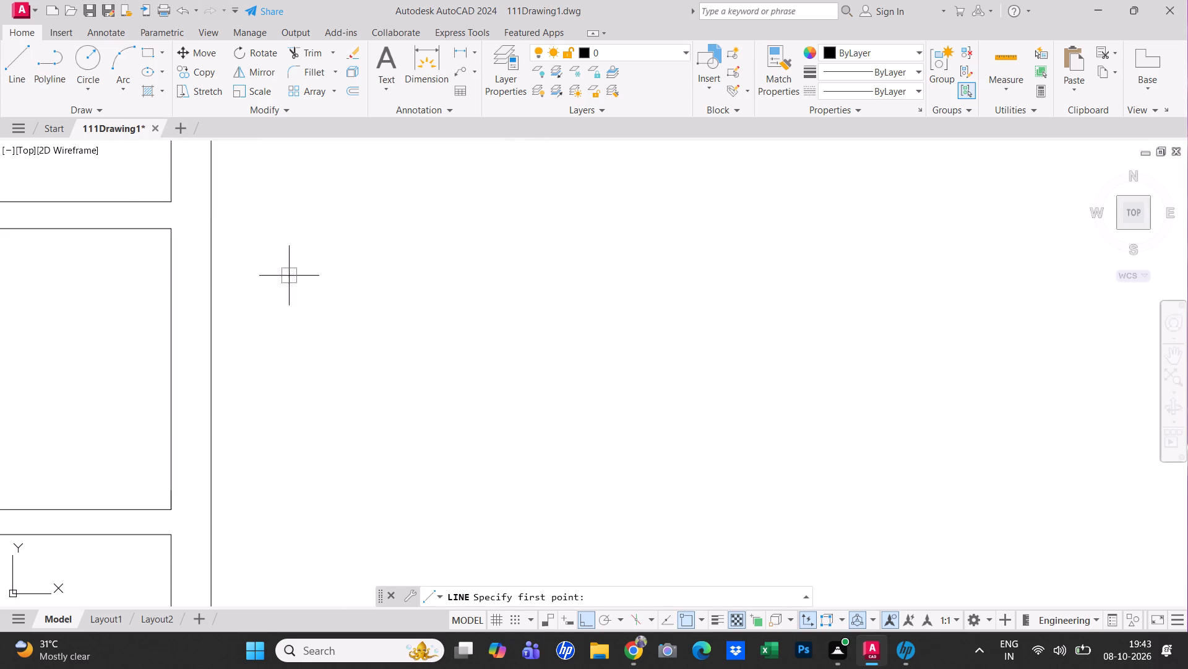
click(335, 276)
text(2'6")
key(Return)
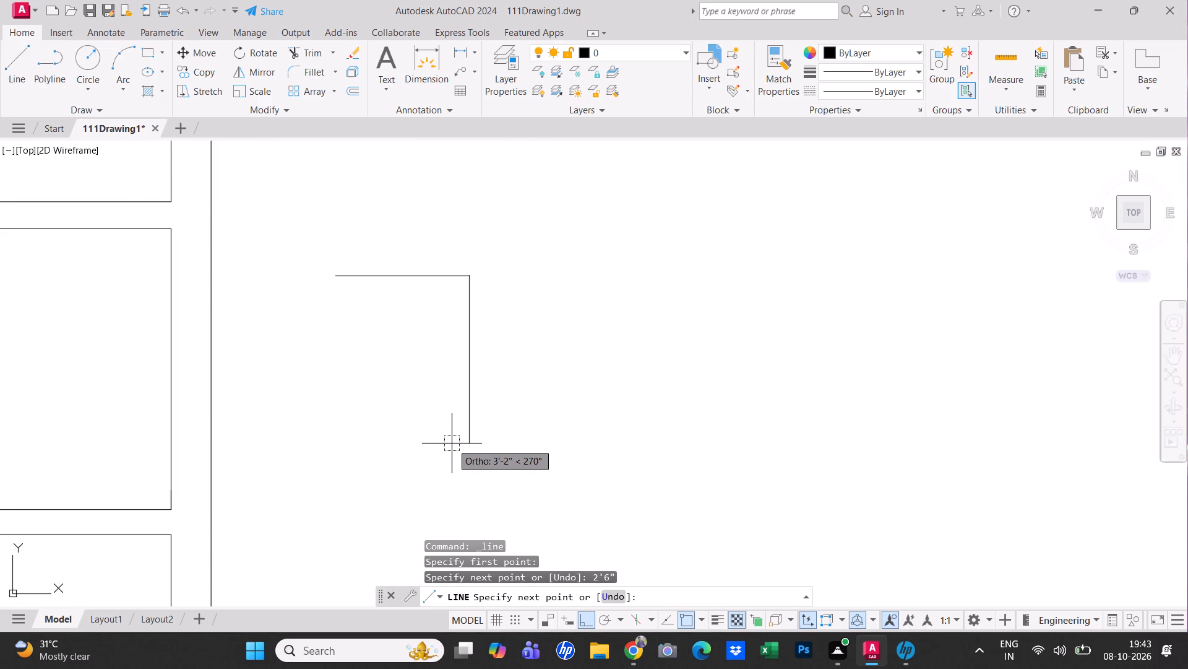
text(2'6")
key(Return)
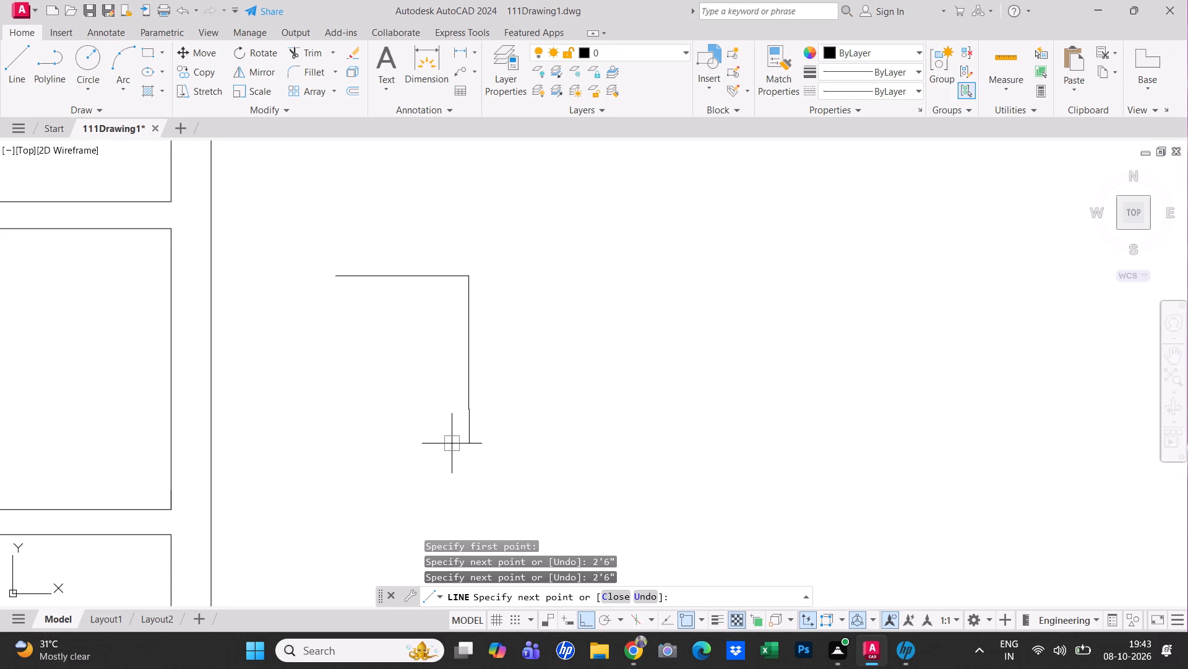
key(Escape)
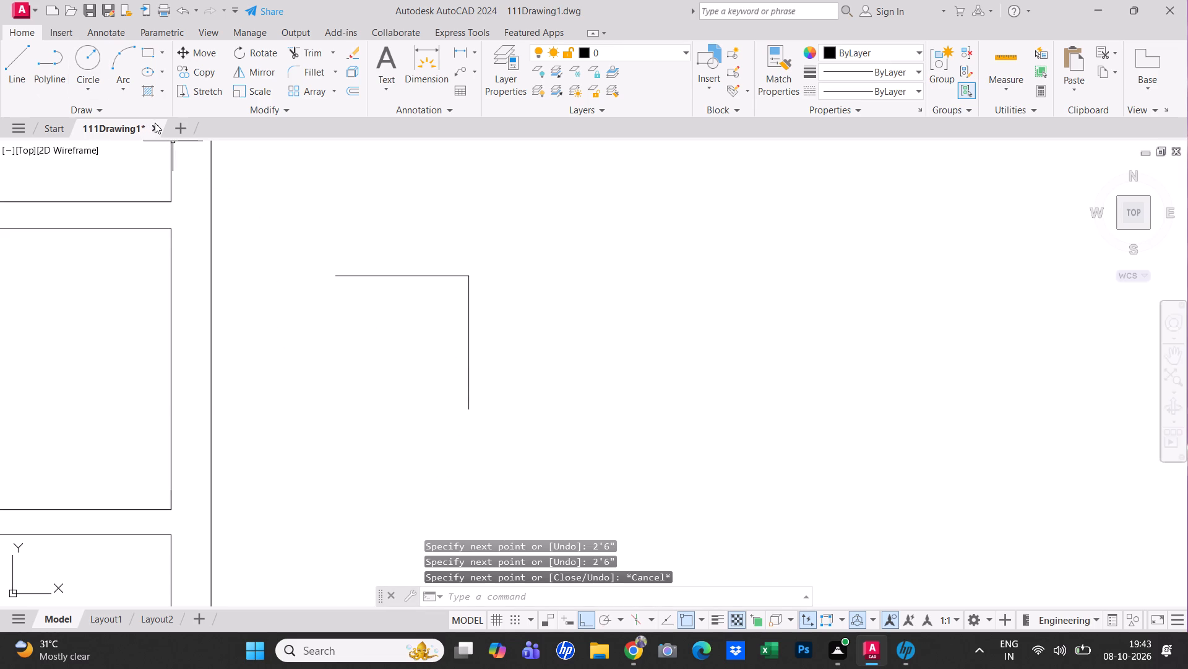
Copy the 2'6" horizontal line 1" downward to form the door leaf thickness.
click(413, 276)
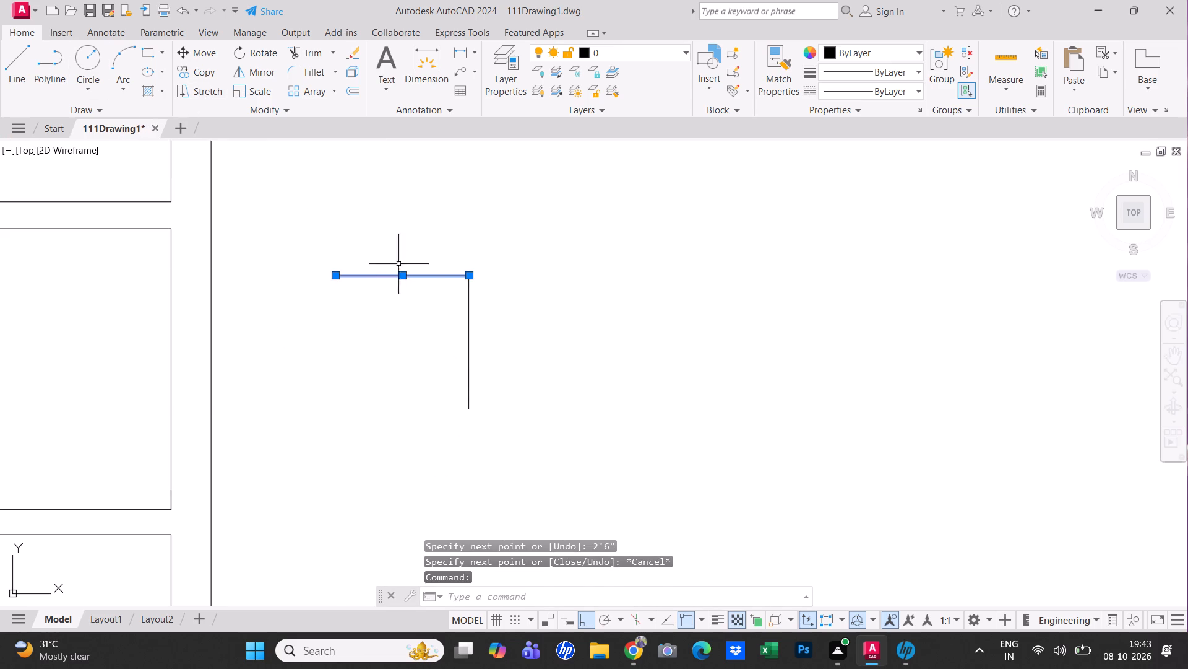
scroll(338, 227, up, 2)
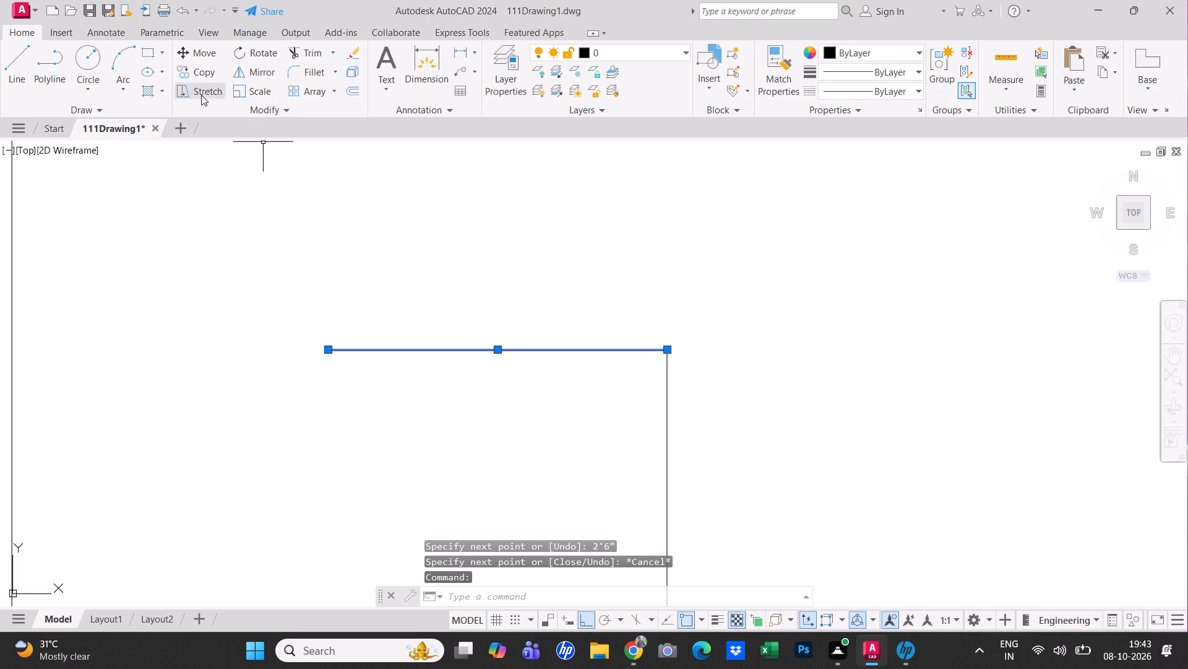
click(200, 72)
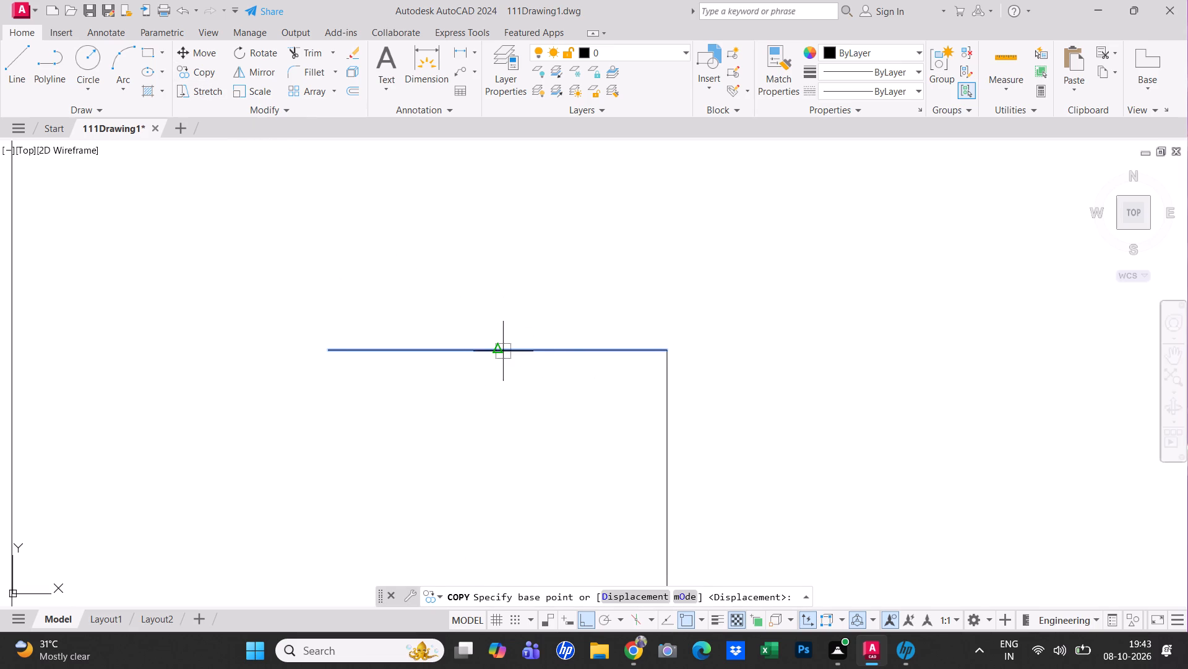
click(499, 352)
key(1)
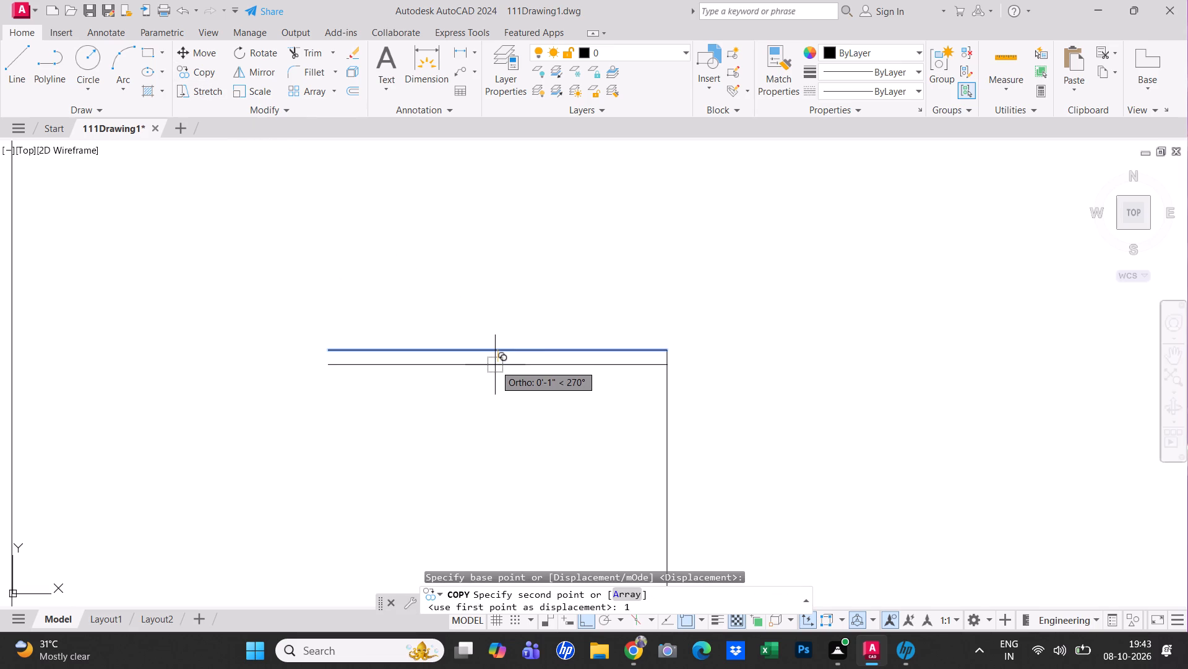
key(shift+quotedbl)
key(Return)
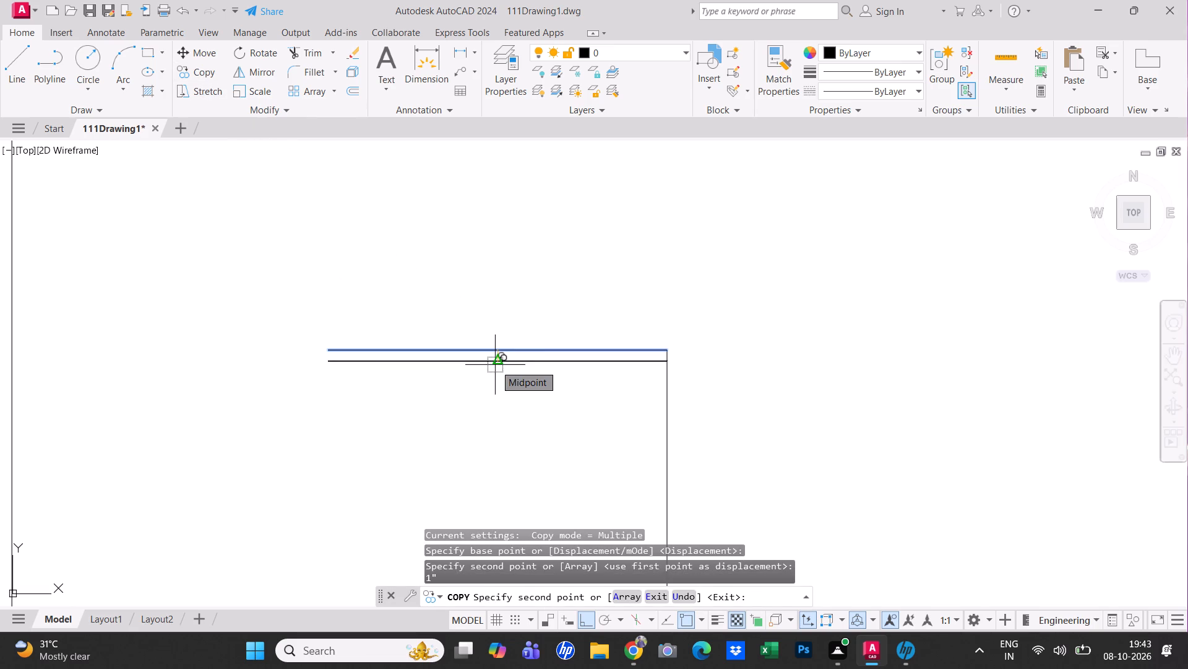
key(Escape)
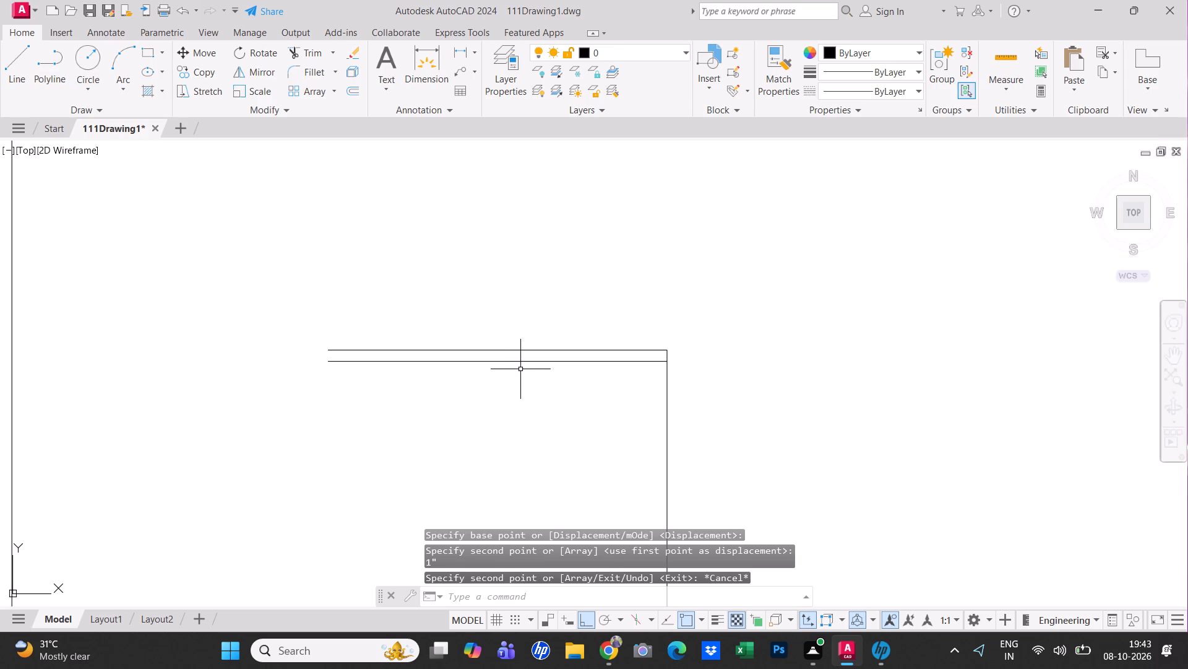
key(Escape)
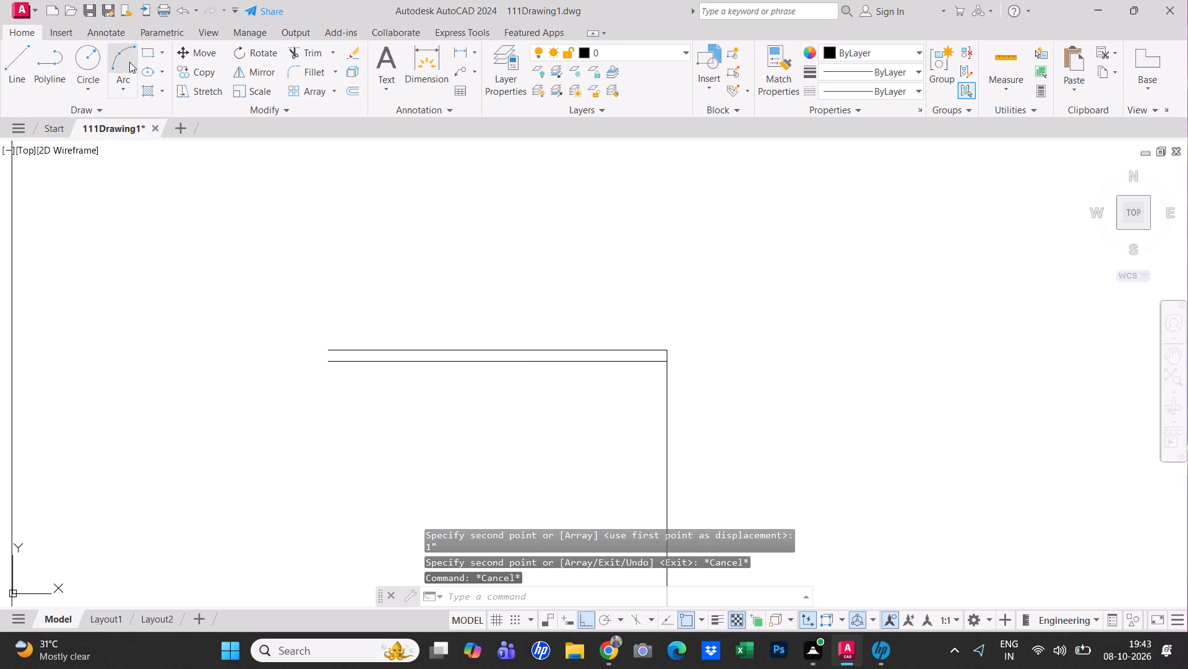
Draw the door-swing arc from the leaf's free end to the lower end of the 2'6" vertical line.
click(129, 62)
click(329, 350)
click(326, 363)
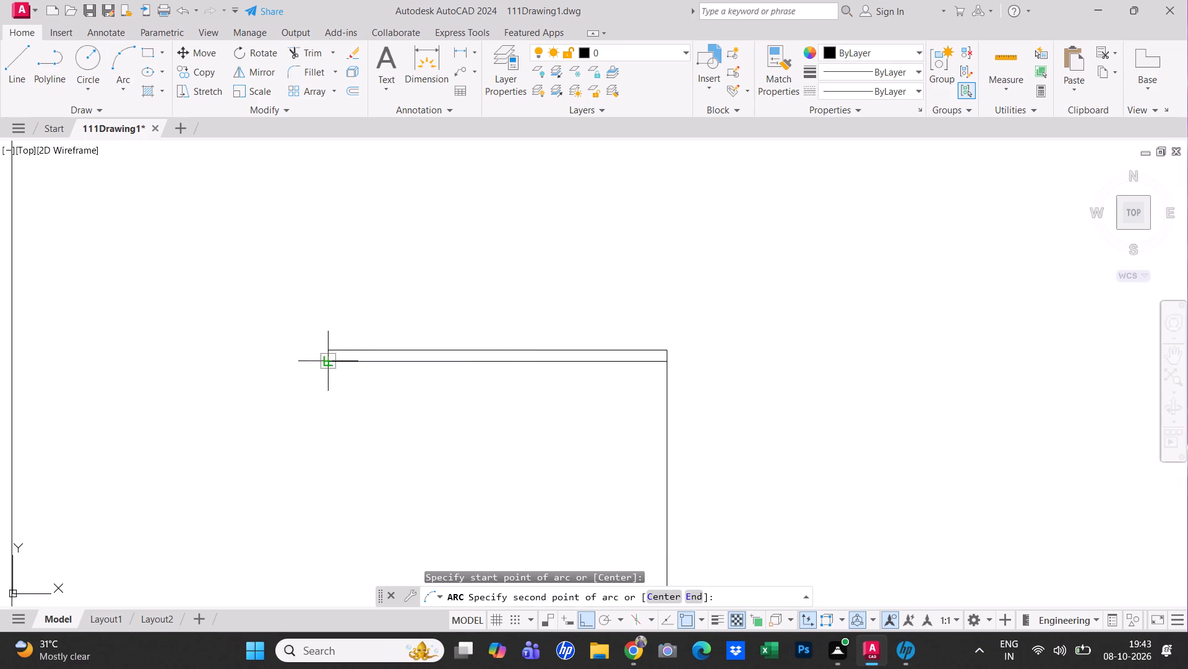
middle_drag(407, 424, 303, 290)
scroll(419, 448, down, 3)
scroll(444, 474, up, 2)
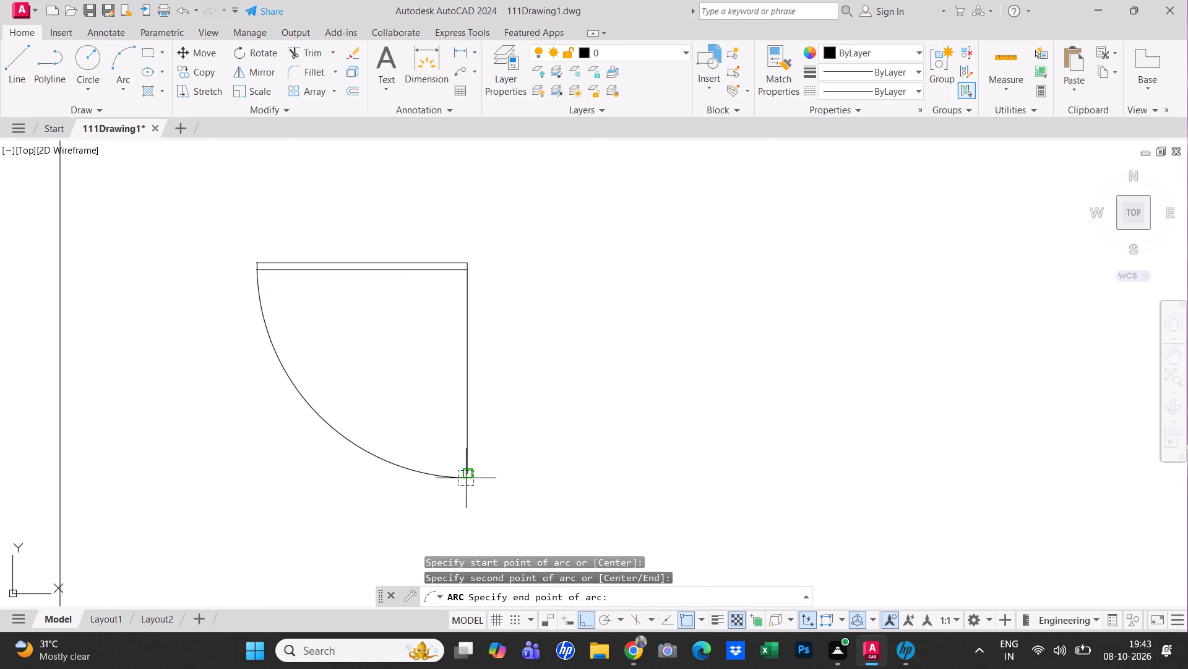
click(468, 470)
key(Escape)
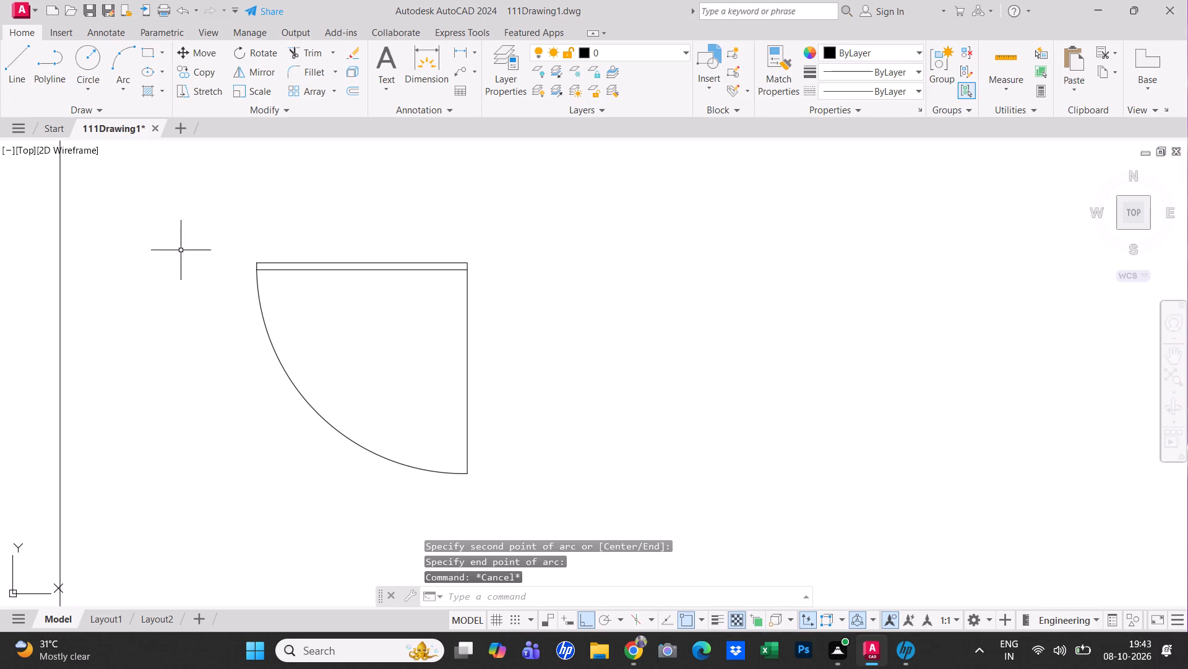
Trim away the 2'6" vertical construction line from the door symbol, leaving the leaf and swing arc.
click(313, 48)
drag(436, 344, 467, 348)
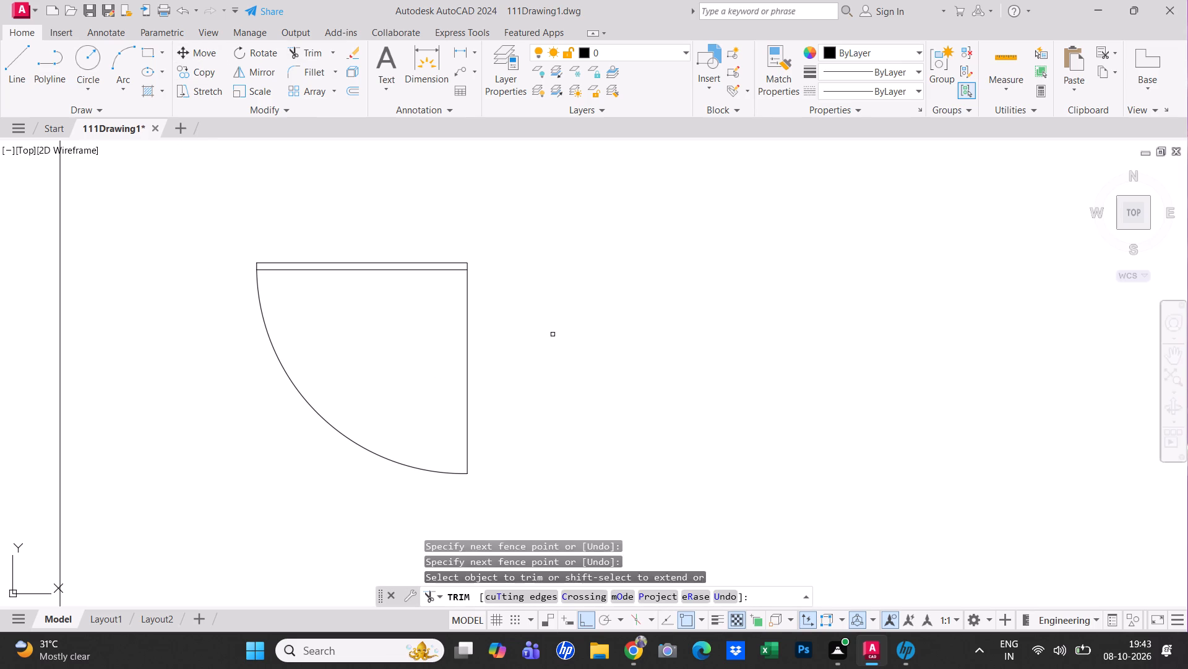
click(553, 335)
click(445, 327)
key(Escape)
Group the 2'6" door's leaf lines and swing arc into one object.
click(501, 499)
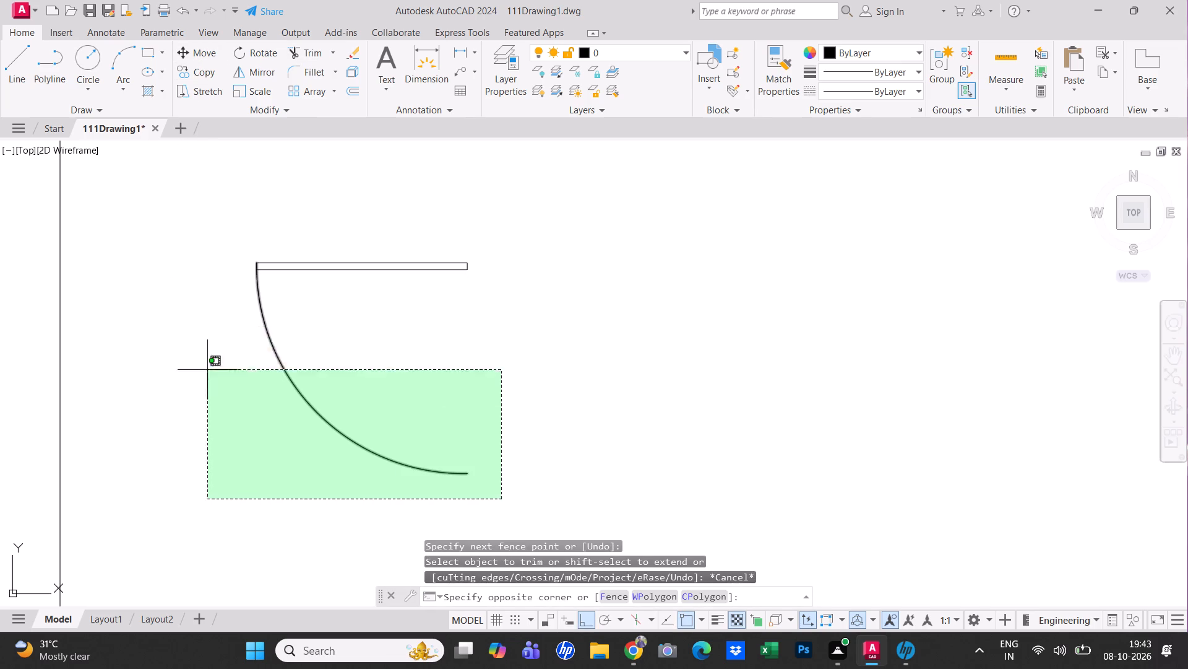
click(177, 233)
text(g)
key(space)
scroll(188, 301, down, 3)
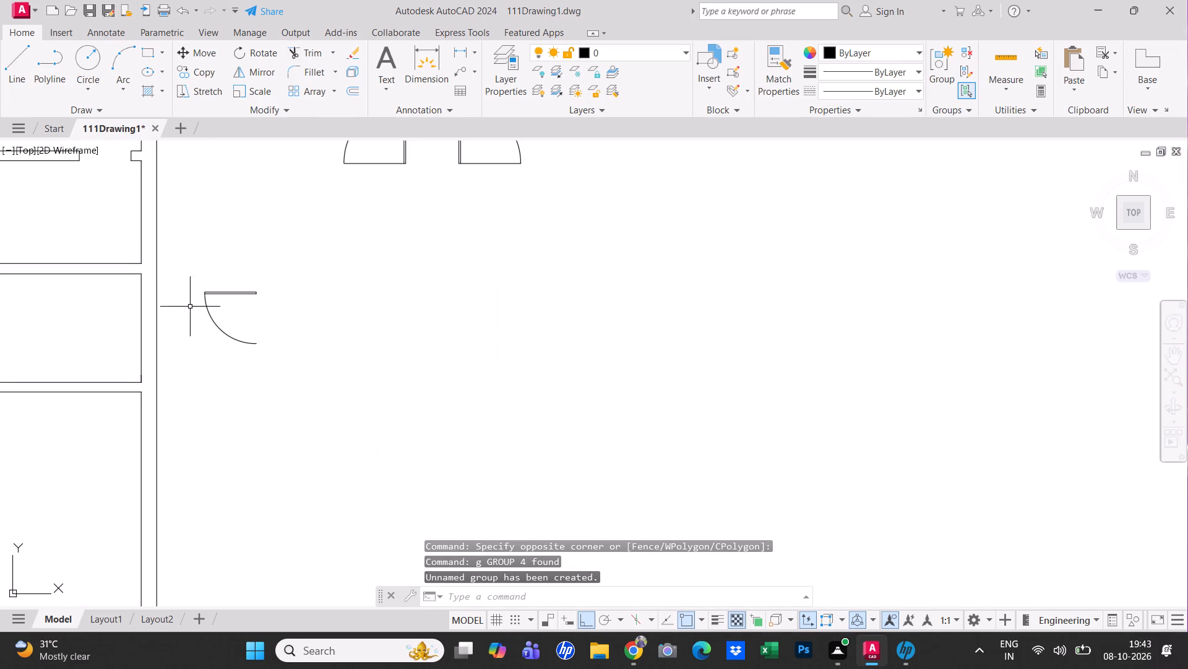
middle_drag(190, 318, 372, 330)
scroll(372, 330, down, 1)
scroll(368, 351, up, 1)
key(Escape)
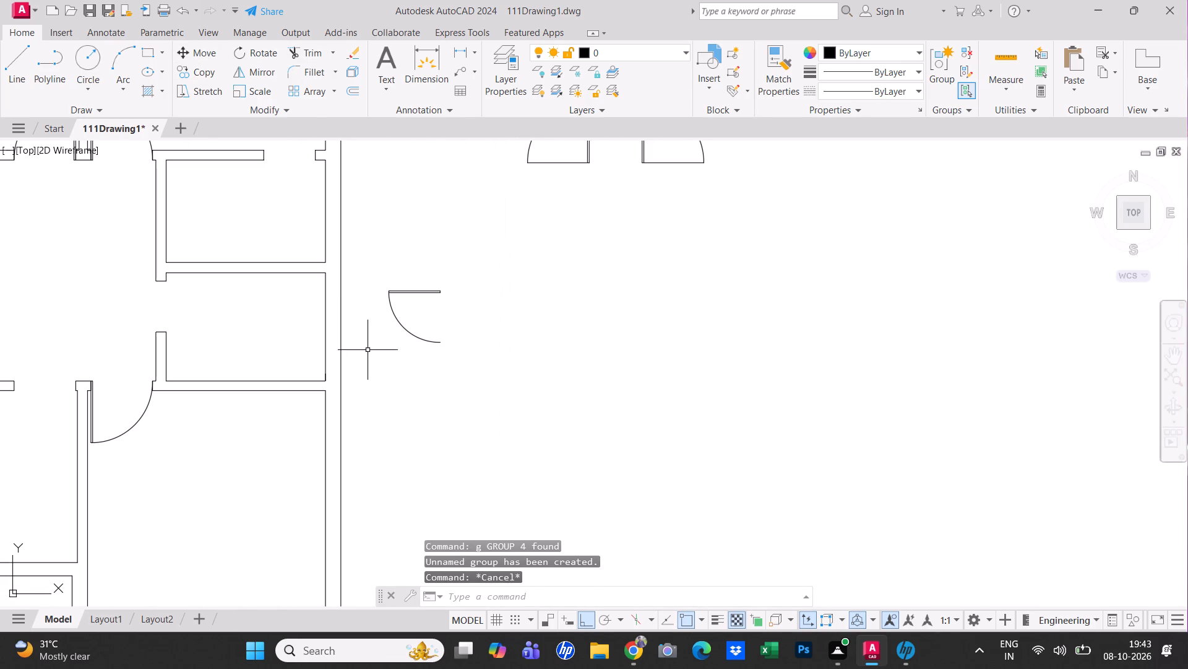
Mirror the grouped 2'6" door about a vertical axis, keeping the source object.
click(411, 334)
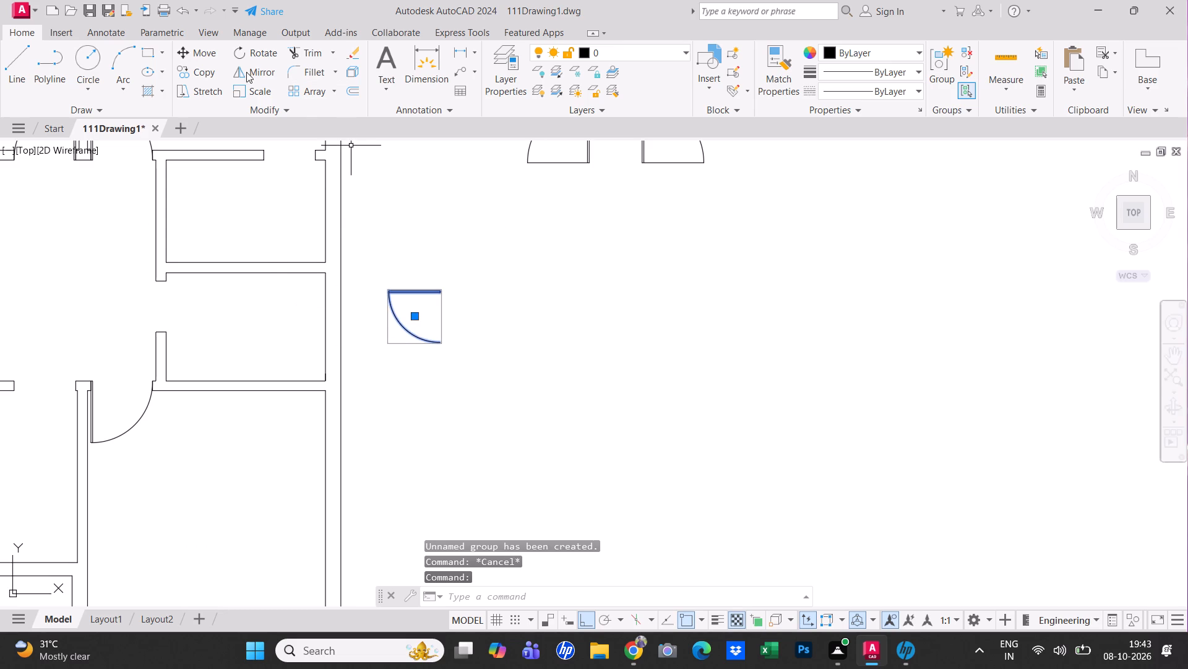
click(243, 69)
click(398, 287)
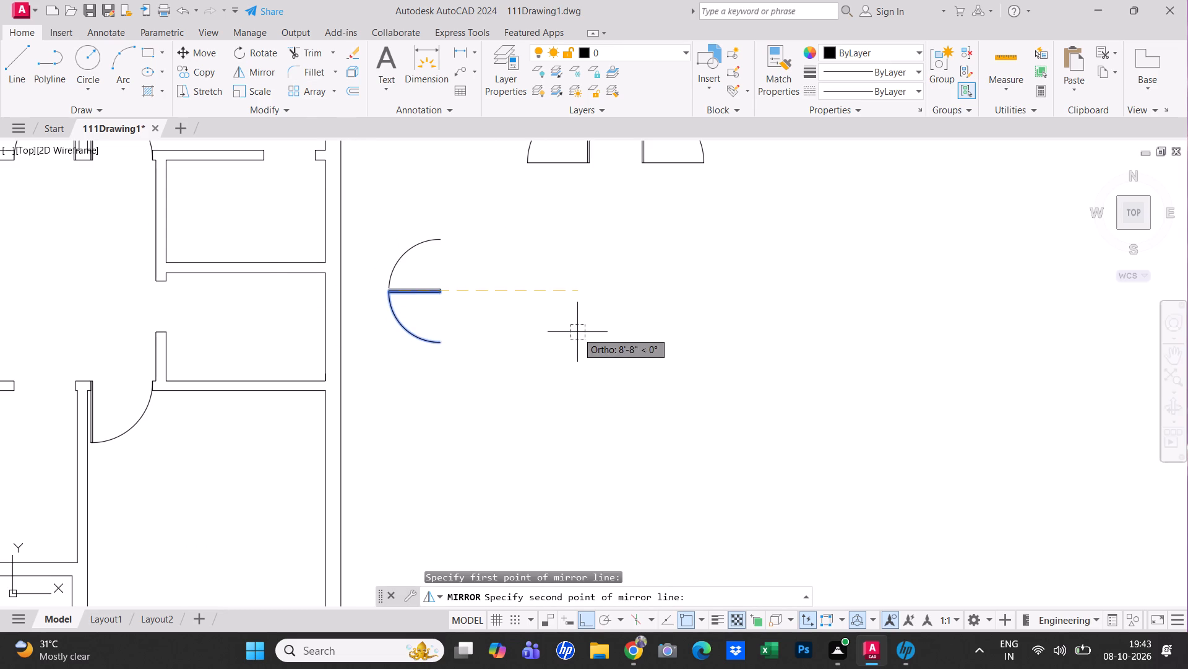
click(489, 393)
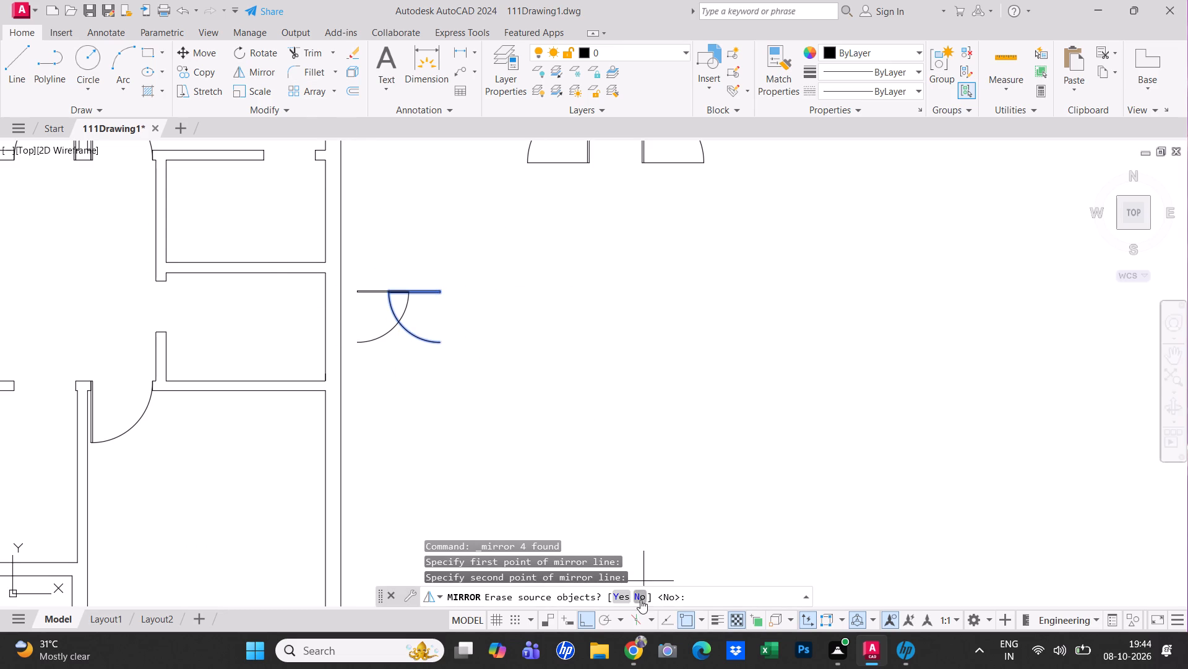
click(640, 600)
Move the original door group horizontally away from the plan so it clears its mirrored copy.
click(411, 333)
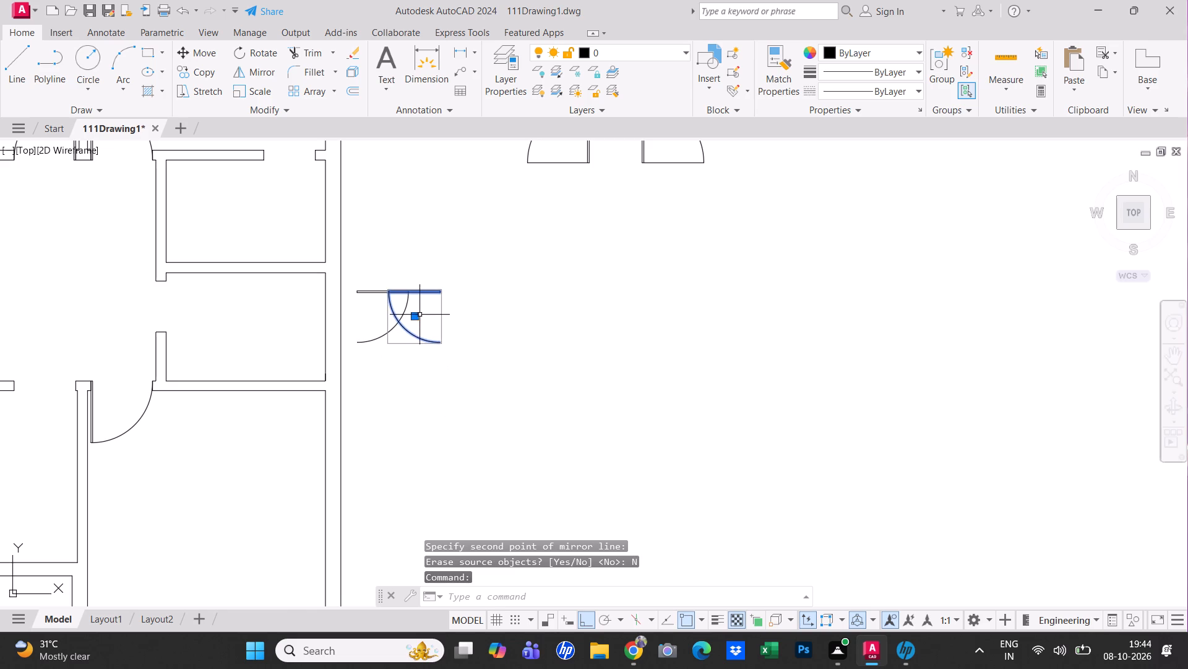
click(417, 315)
click(561, 341)
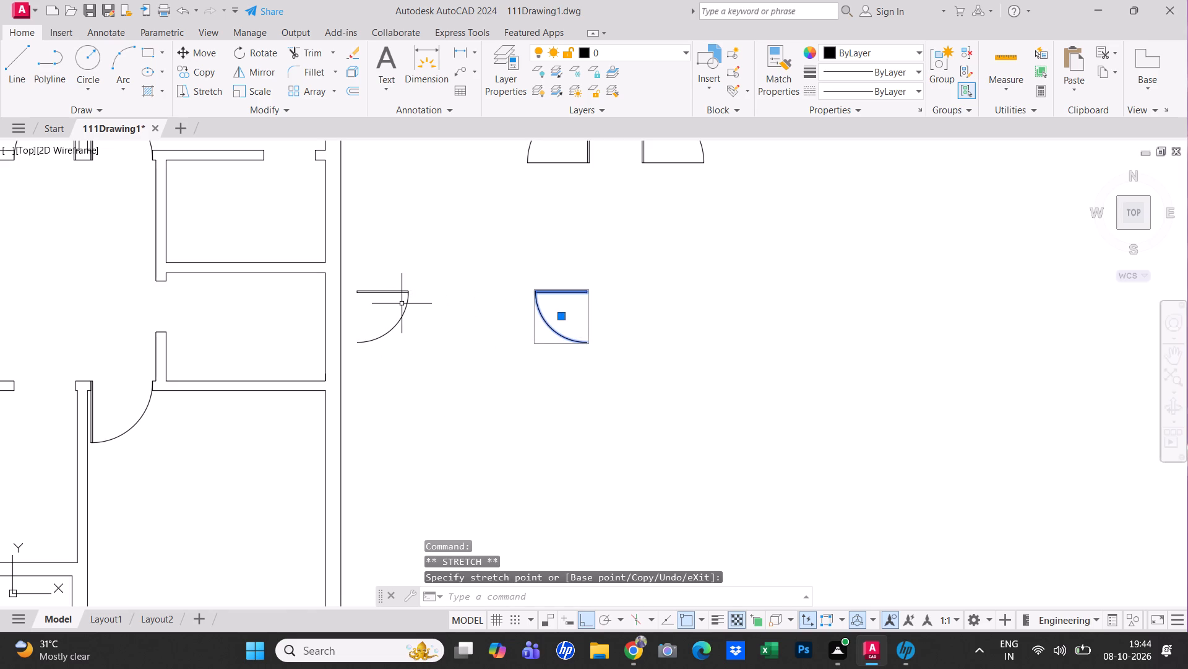
Copy the selected 2'6" doors from the mirrored door's hinge corner to the upper jamb of the lower small room's opening.
click(404, 291)
scroll(327, 289, up, 1)
middle_drag(331, 295, 539, 382)
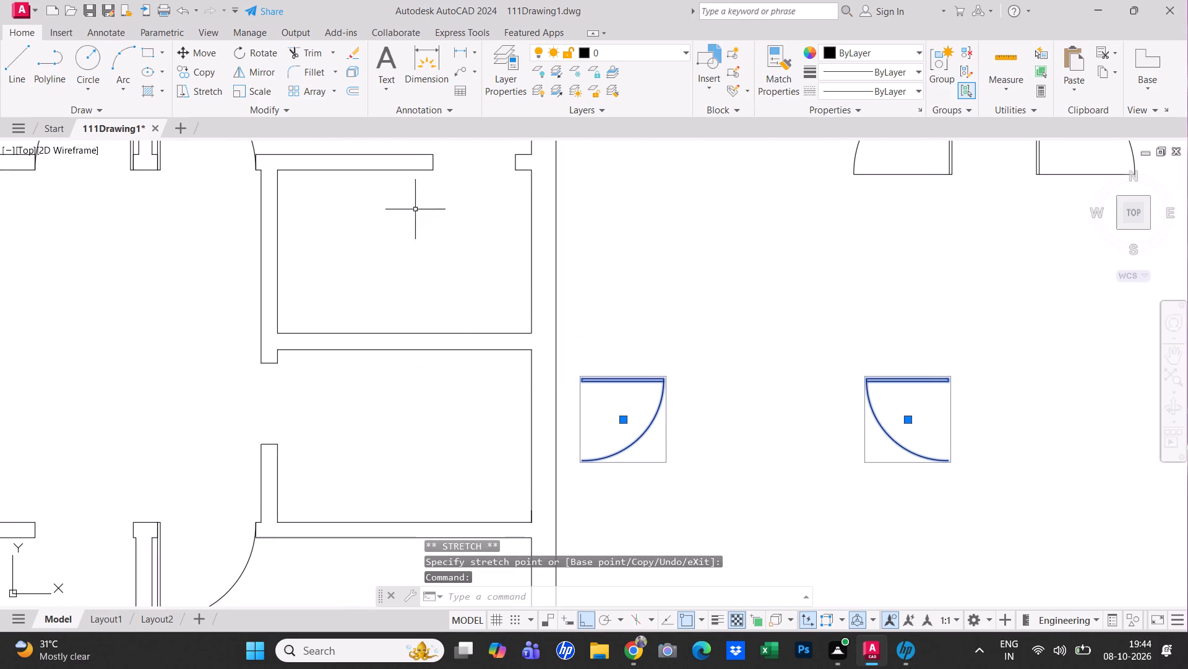
click(205, 72)
scroll(592, 395, up, 2)
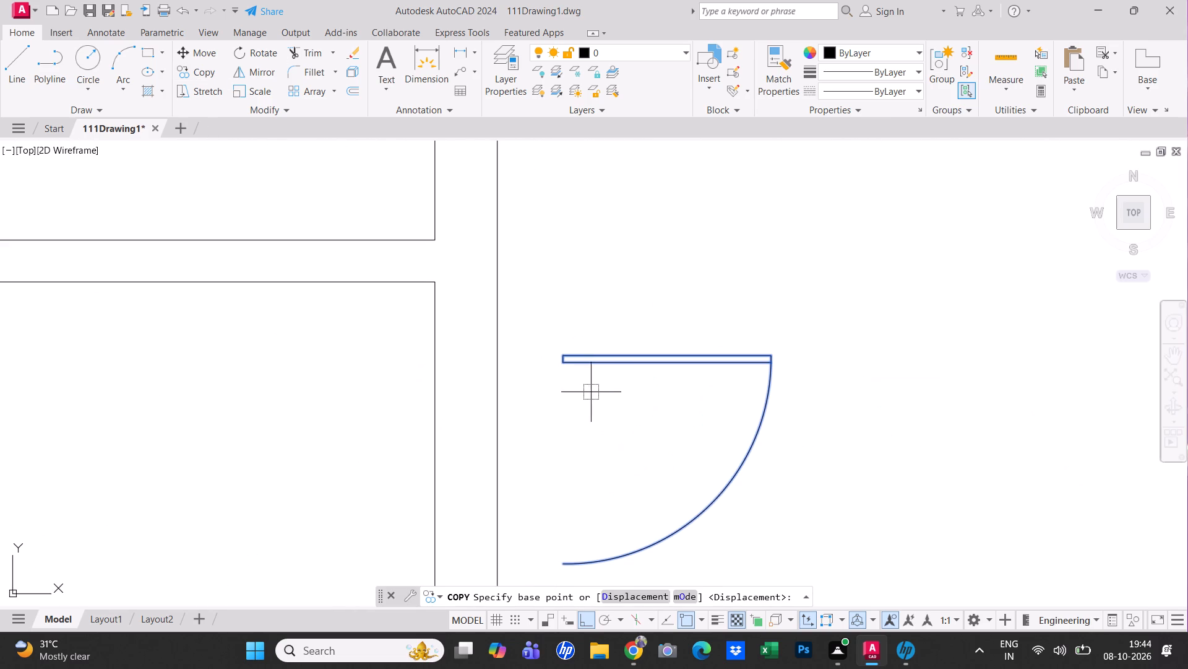
click(562, 348)
middle_drag(419, 359, 829, 338)
scroll(826, 338, down, 2)
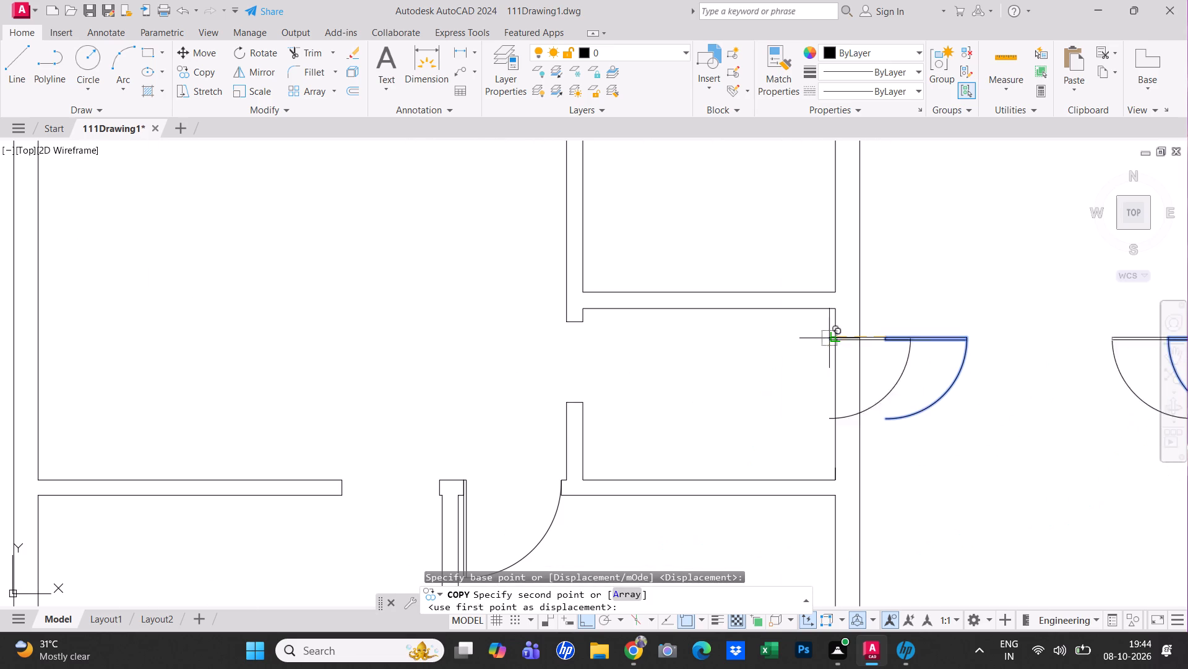
click(564, 326)
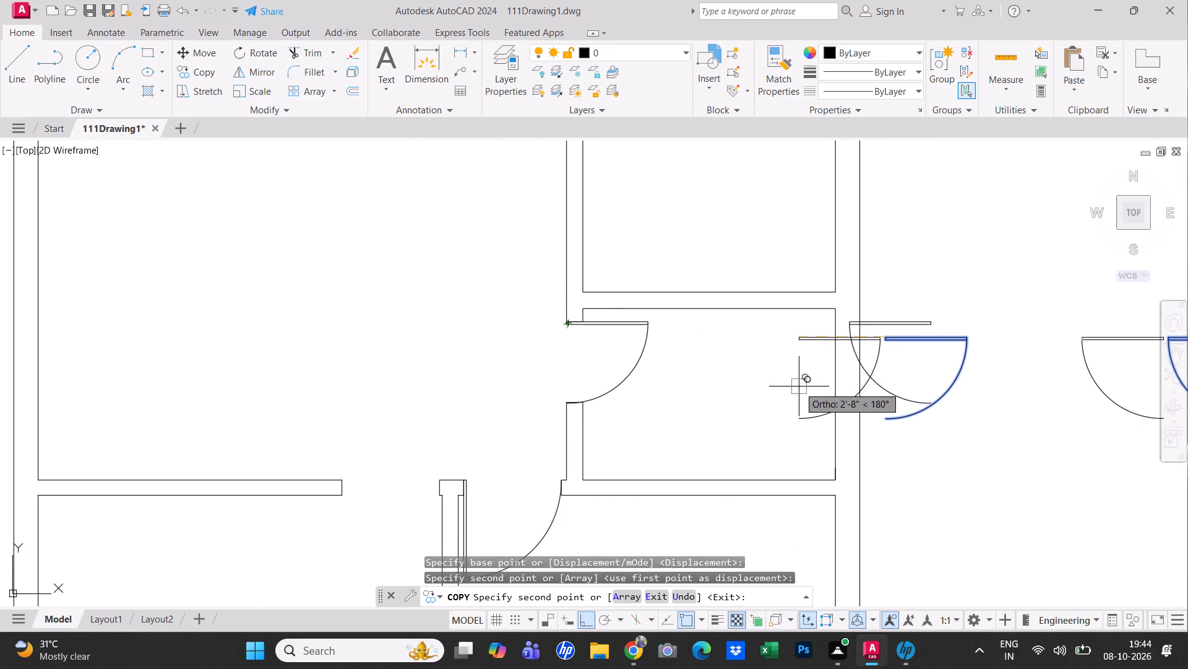
key(Escape)
Move the extra door copy off the outer wall to the empty area beyond the other 2'6" door symbols.
click(919, 323)
middle_drag(920, 325, 781, 333)
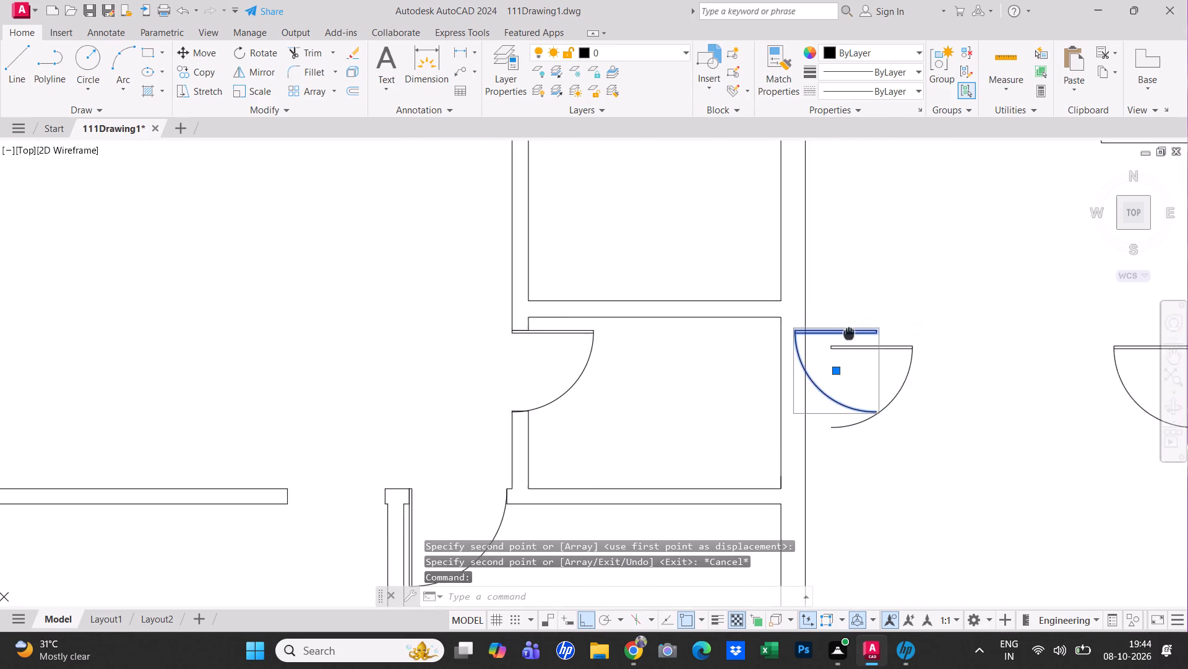
middle_drag(781, 333, 544, 333)
click(517, 370)
click(973, 307)
key(Escape)
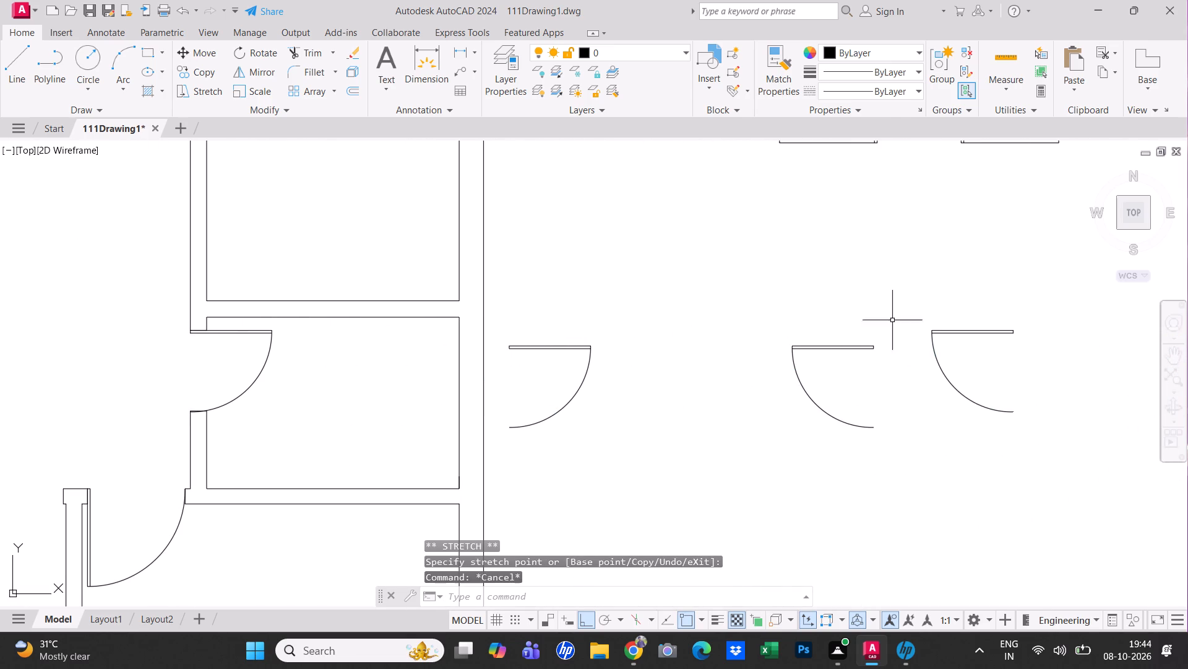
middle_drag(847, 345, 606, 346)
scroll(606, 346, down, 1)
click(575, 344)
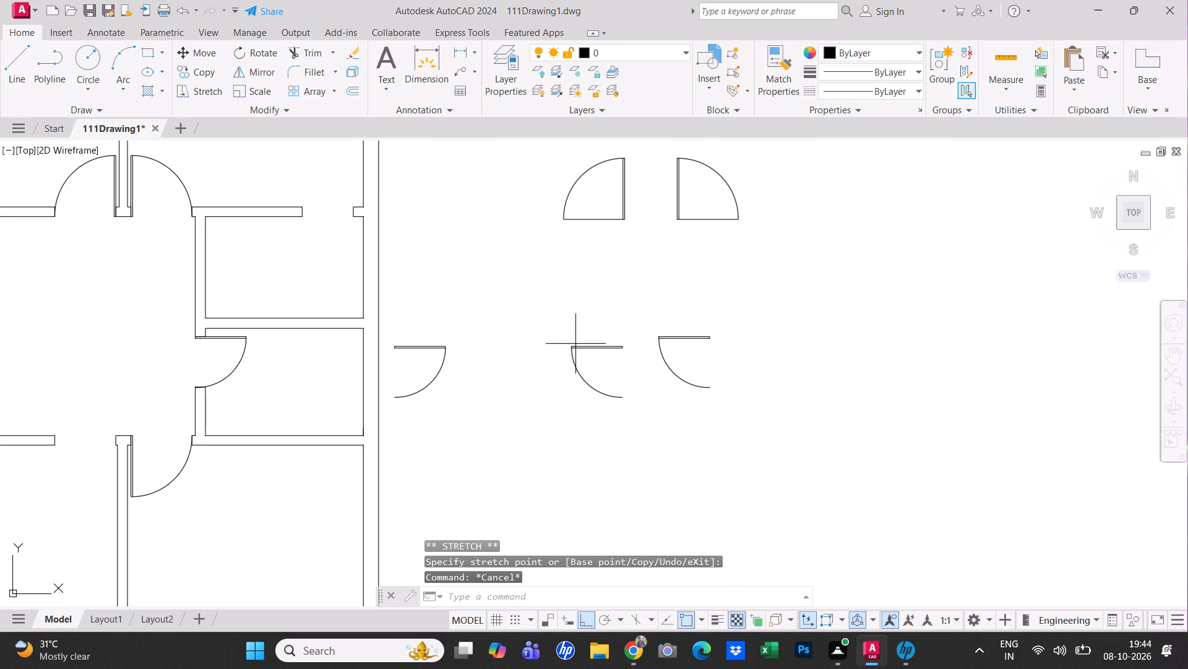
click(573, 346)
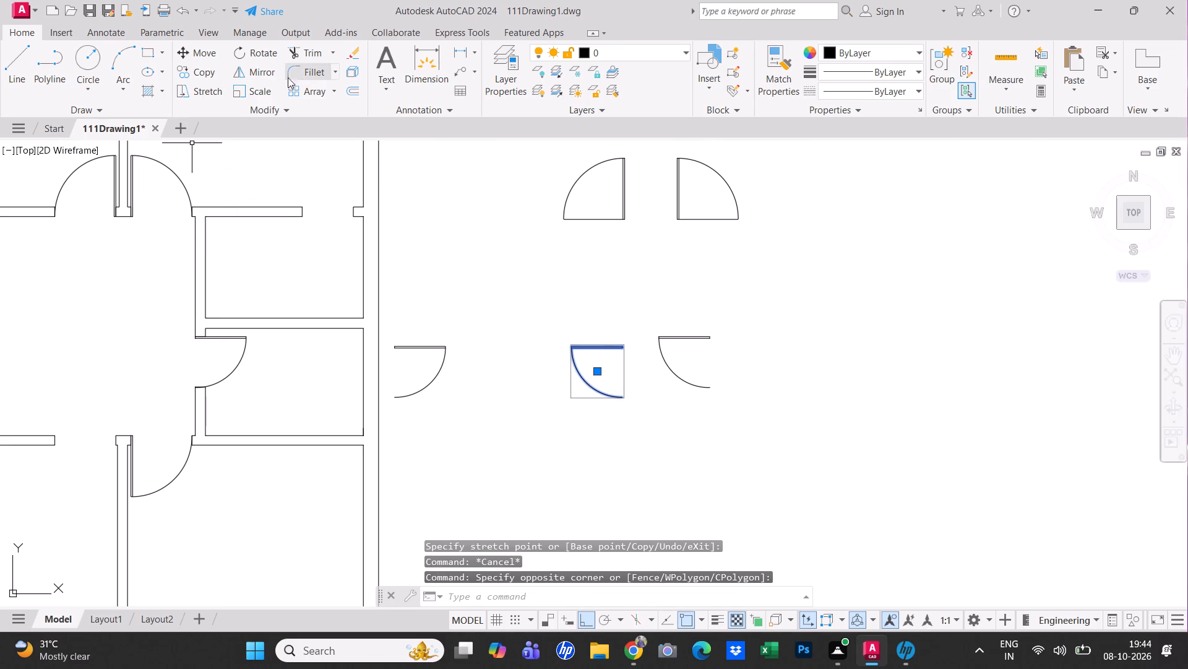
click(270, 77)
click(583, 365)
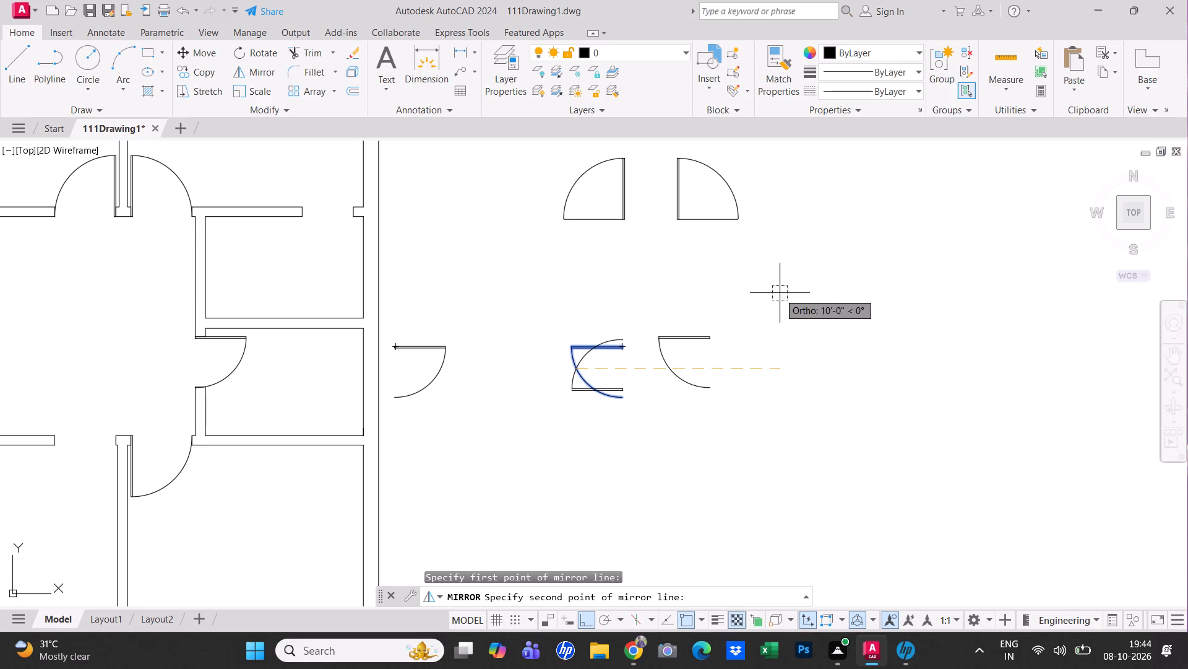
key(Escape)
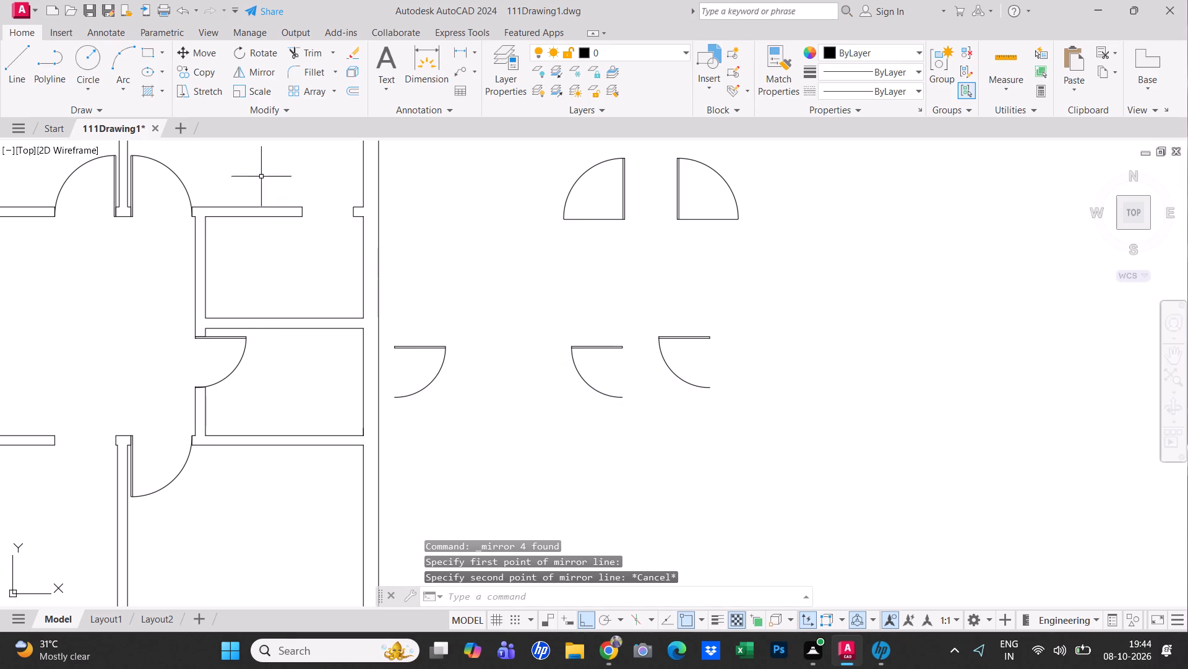
Rotate the original 2'6" door symbol beside the plan by 270° so its leaf stands vertical.
click(603, 395)
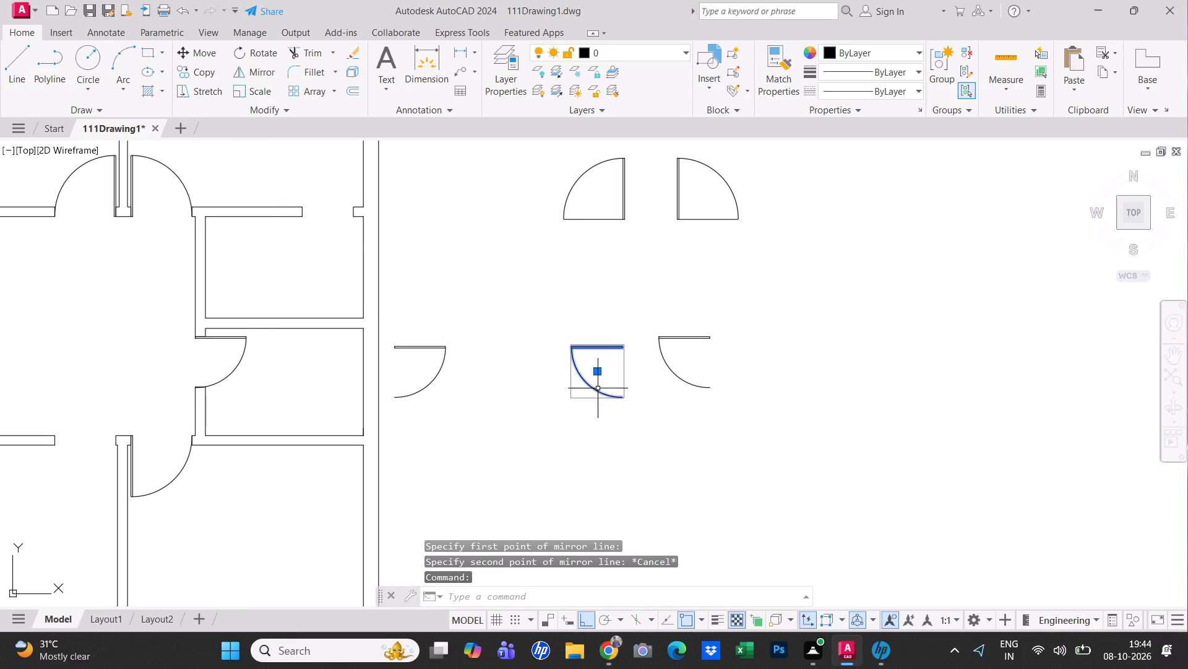
click(262, 52)
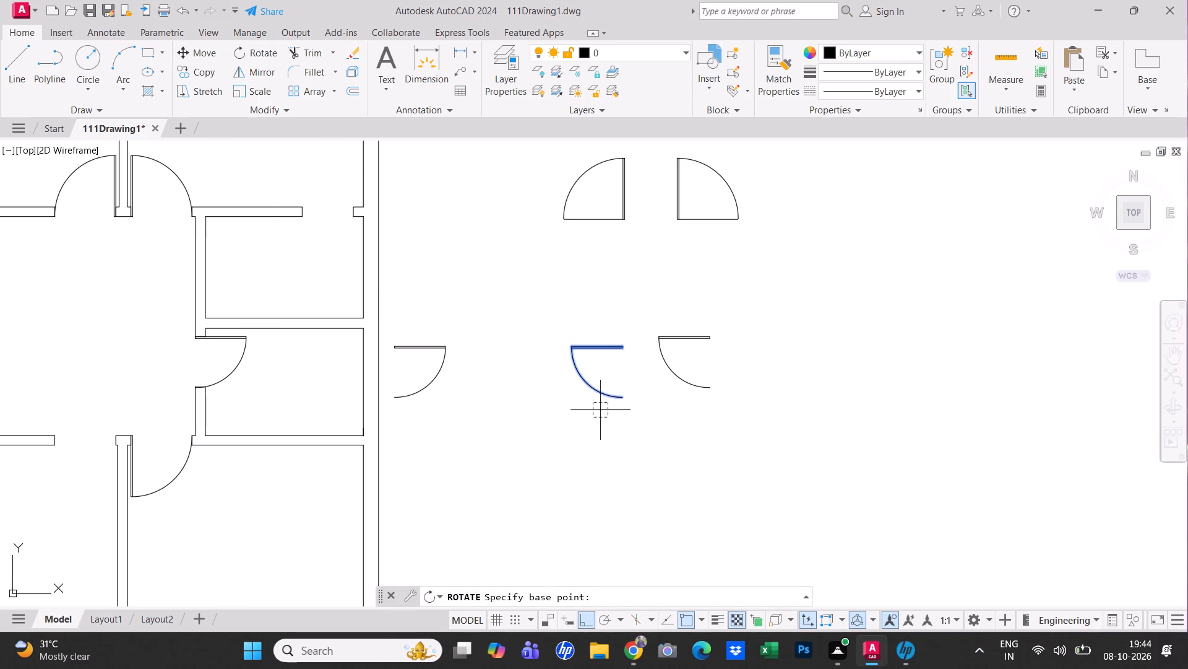
click(598, 402)
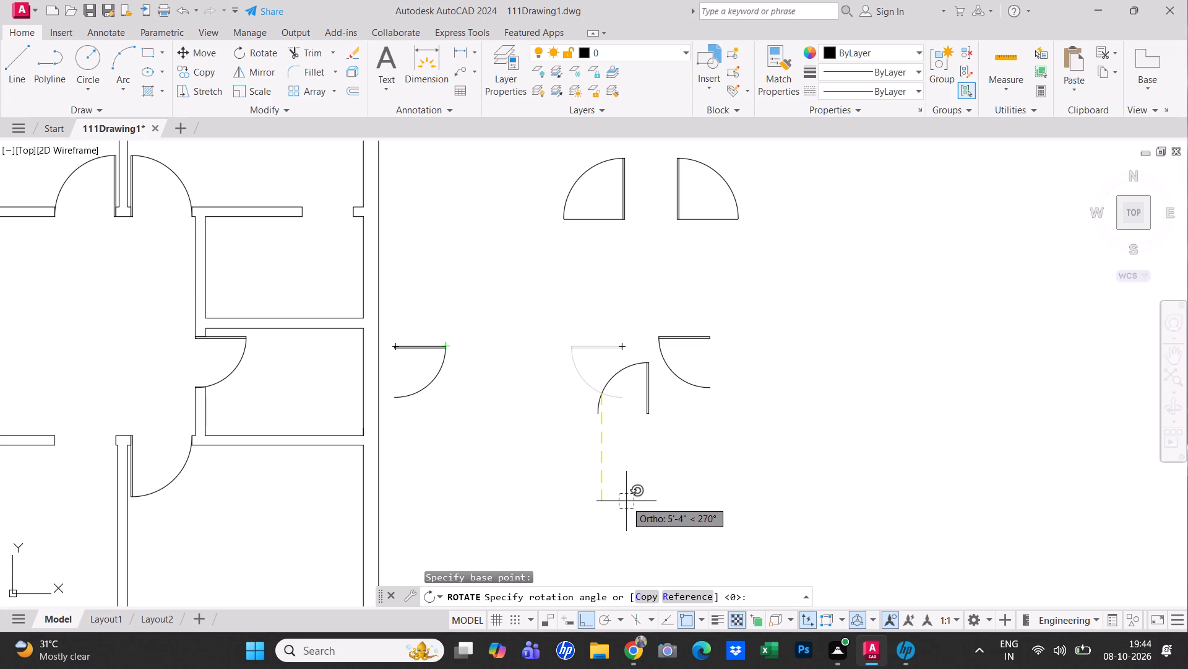
click(626, 501)
Mirror the rotated 2'6" door about a horizontal axis above it, keeping the source object.
click(647, 413)
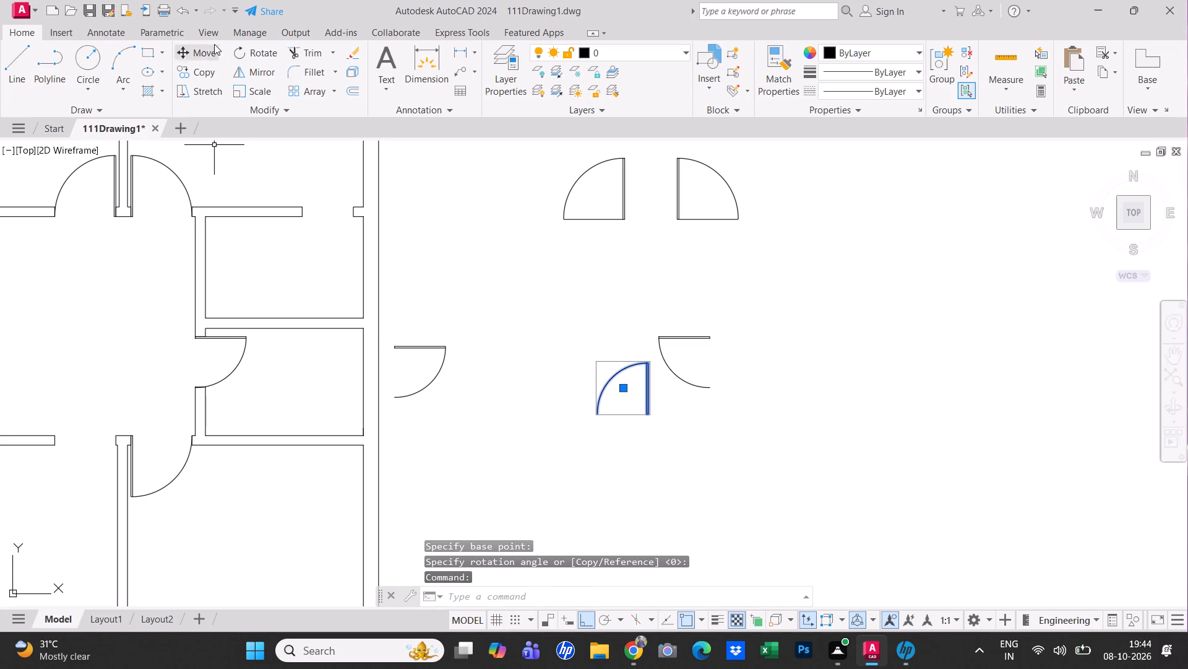
click(243, 75)
click(616, 341)
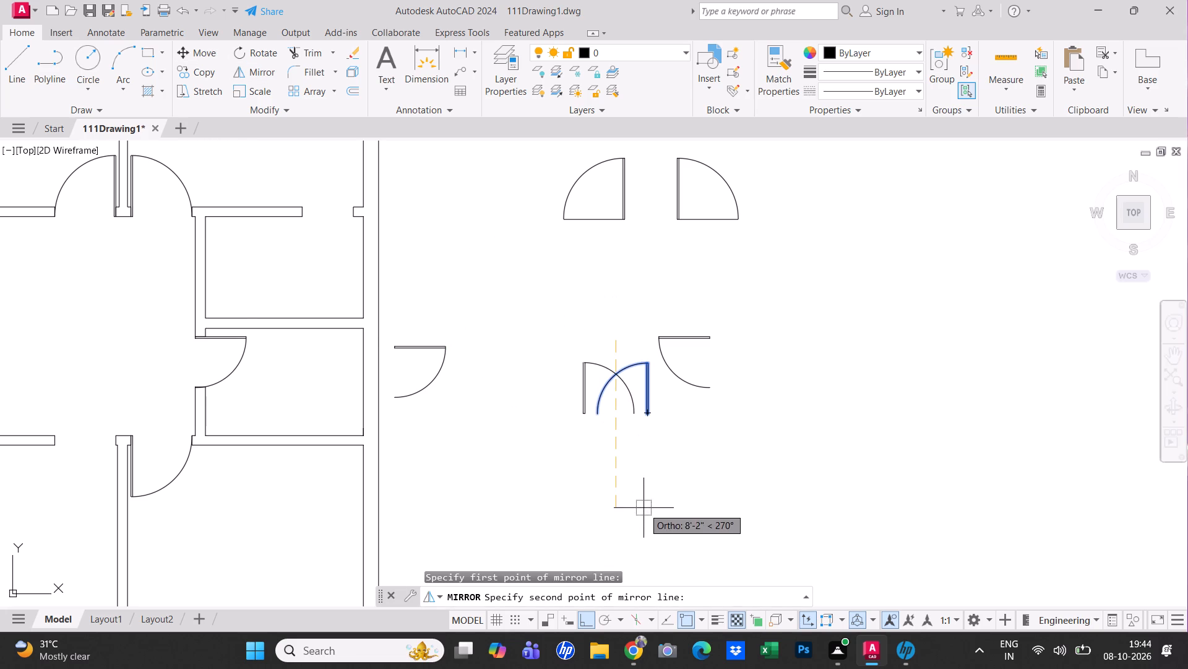
click(501, 297)
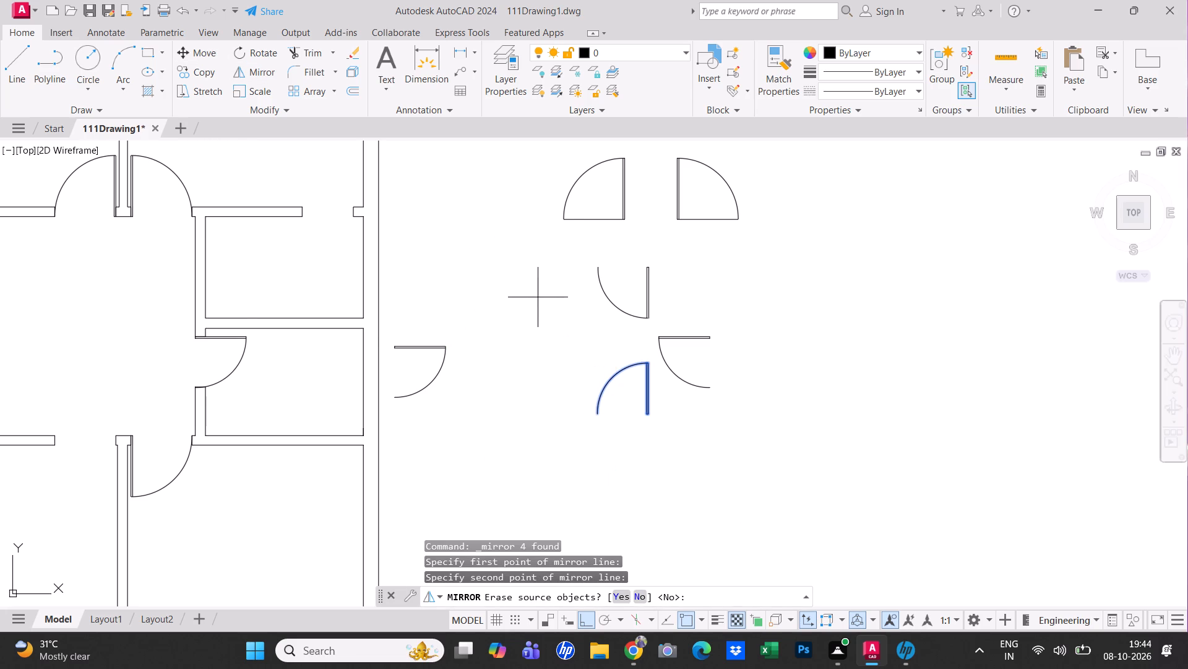
middle_drag(549, 310, 517, 431)
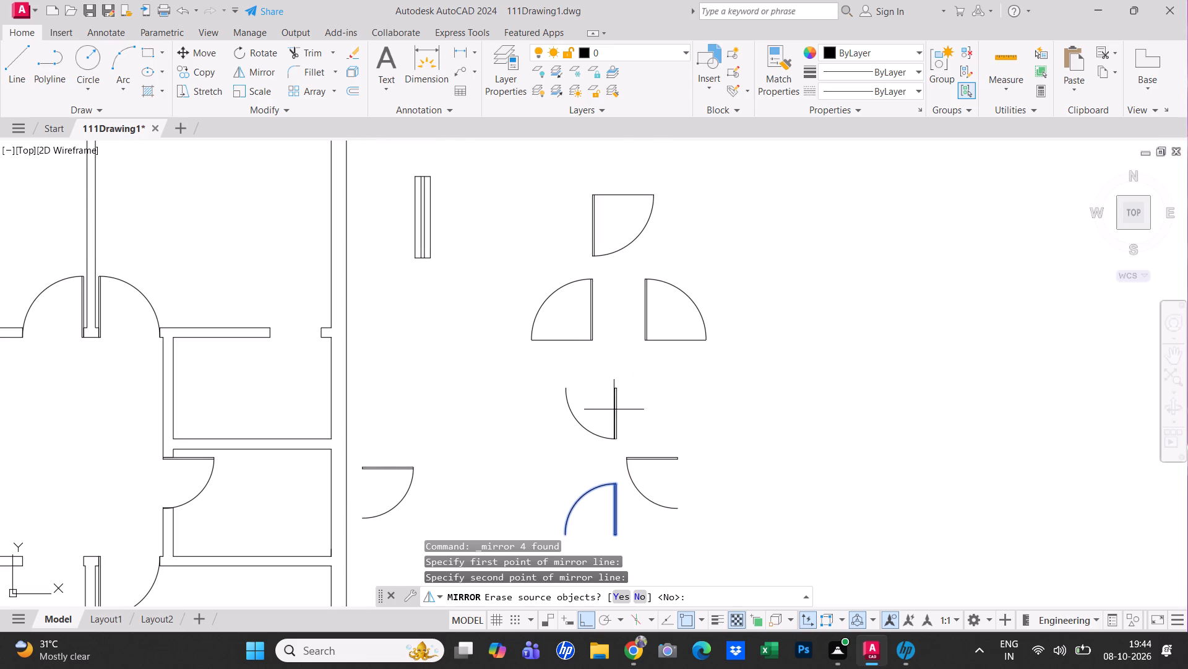
click(616, 403)
click(614, 396)
drag(629, 410, 626, 404)
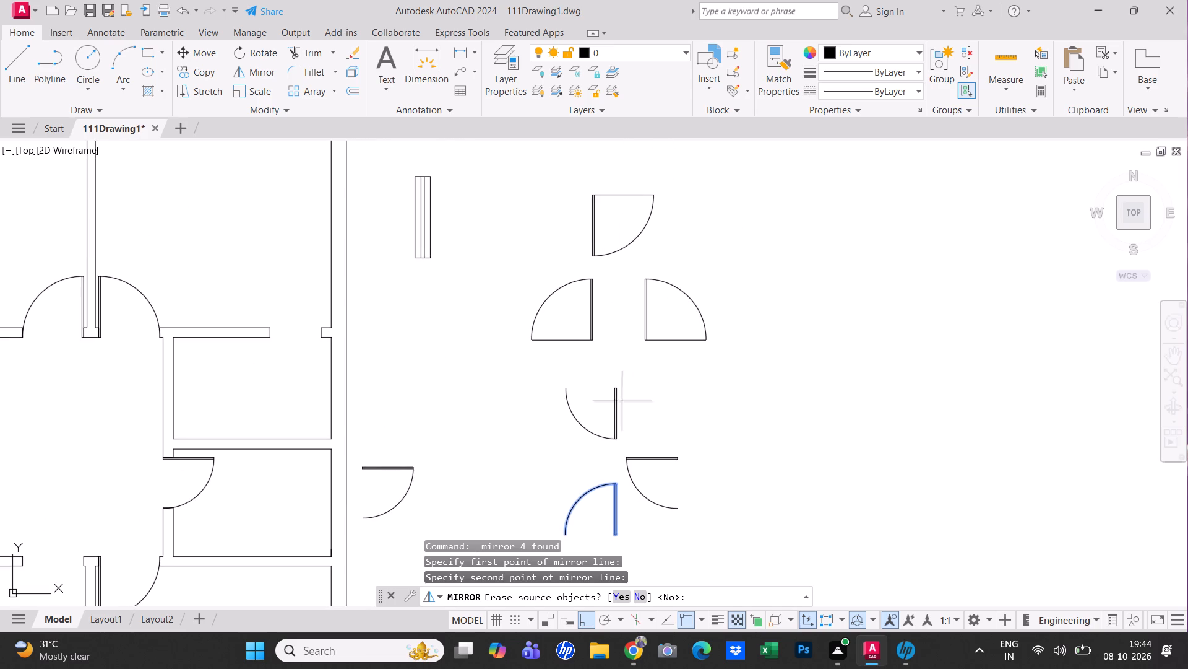
click(592, 376)
right_click(599, 400)
click(618, 405)
click(640, 424)
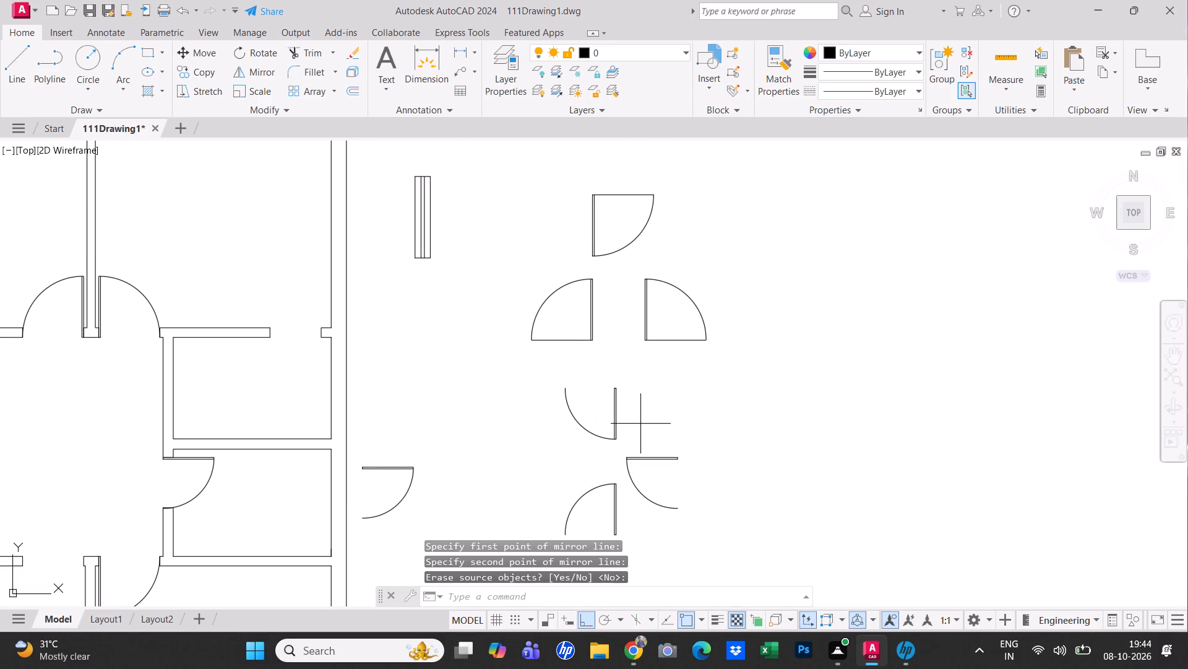
Move the mirrored door by its leaf's upper outer corner onto the outer-wall-side jamb of the upper small room's opening.
click(602, 398)
scroll(586, 392, up, 1)
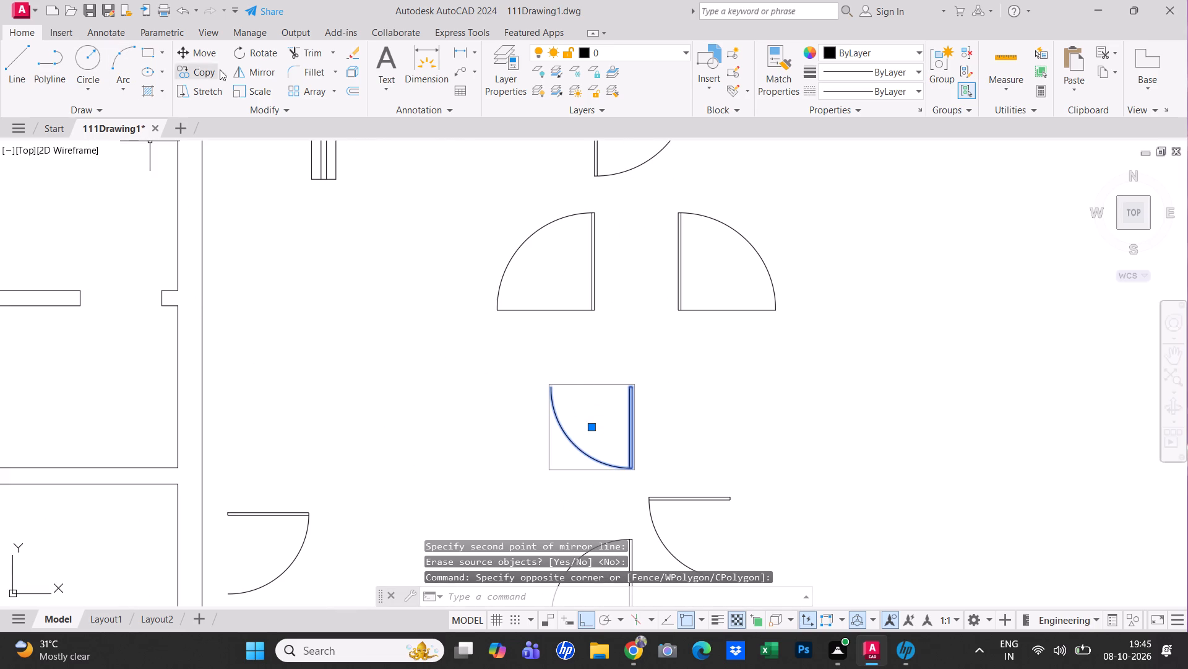
click(216, 59)
scroll(643, 402, up, 2)
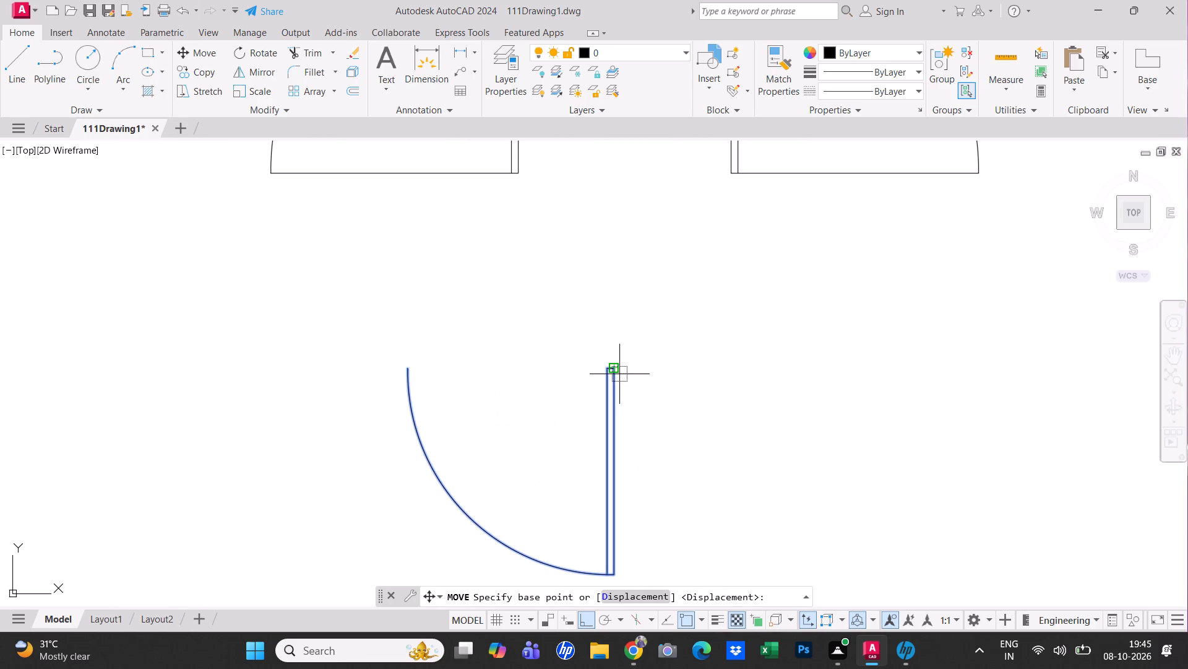
click(616, 369)
scroll(583, 408, down, 5)
scroll(478, 392, up, 3)
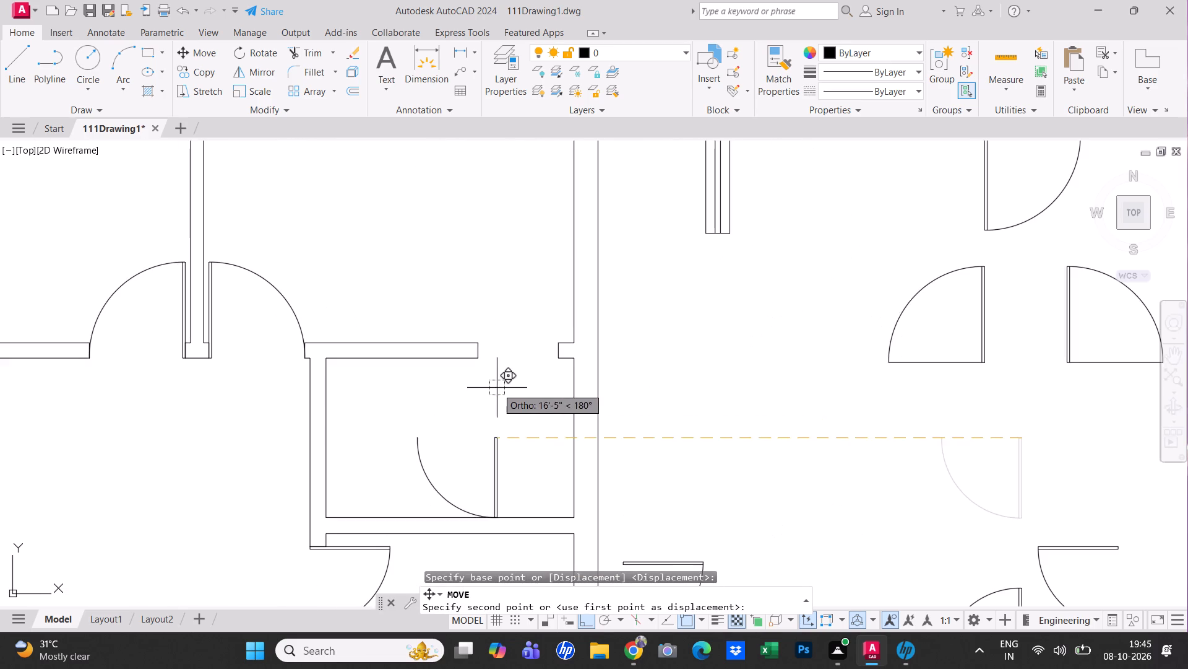
scroll(536, 367, up, 3)
click(613, 271)
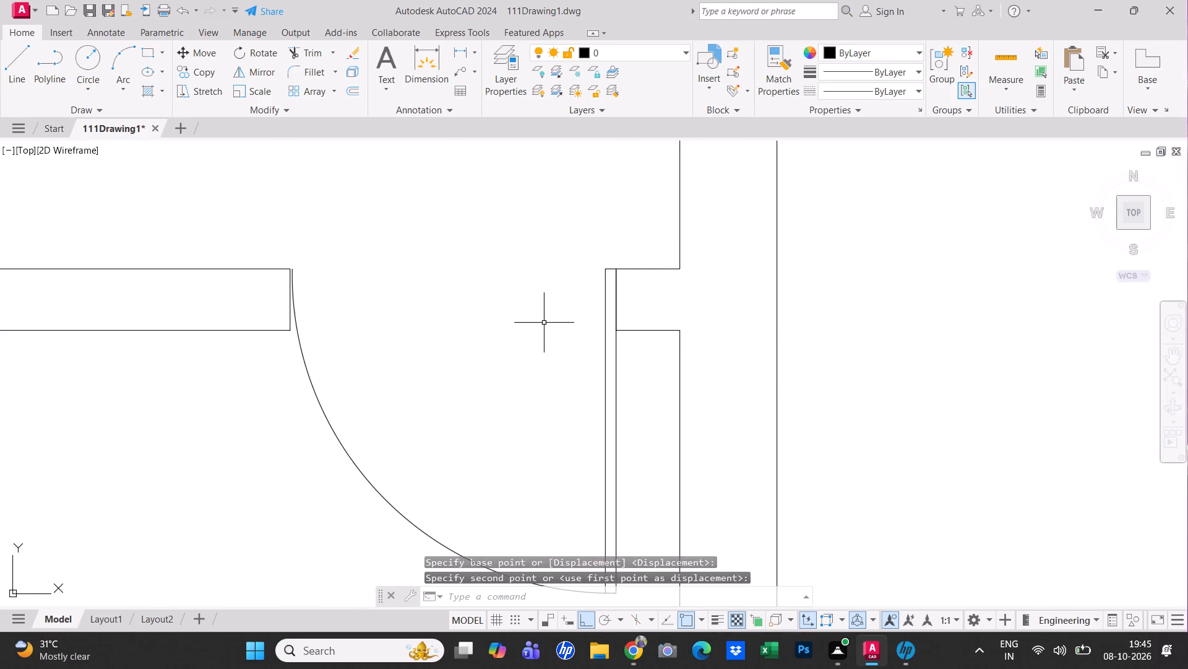
Examine the doors placed in the plan, focusing on the lower small room's door opening.
scroll(543, 323, down, 6)
scroll(445, 404, down, 2)
scroll(445, 429, up, 2)
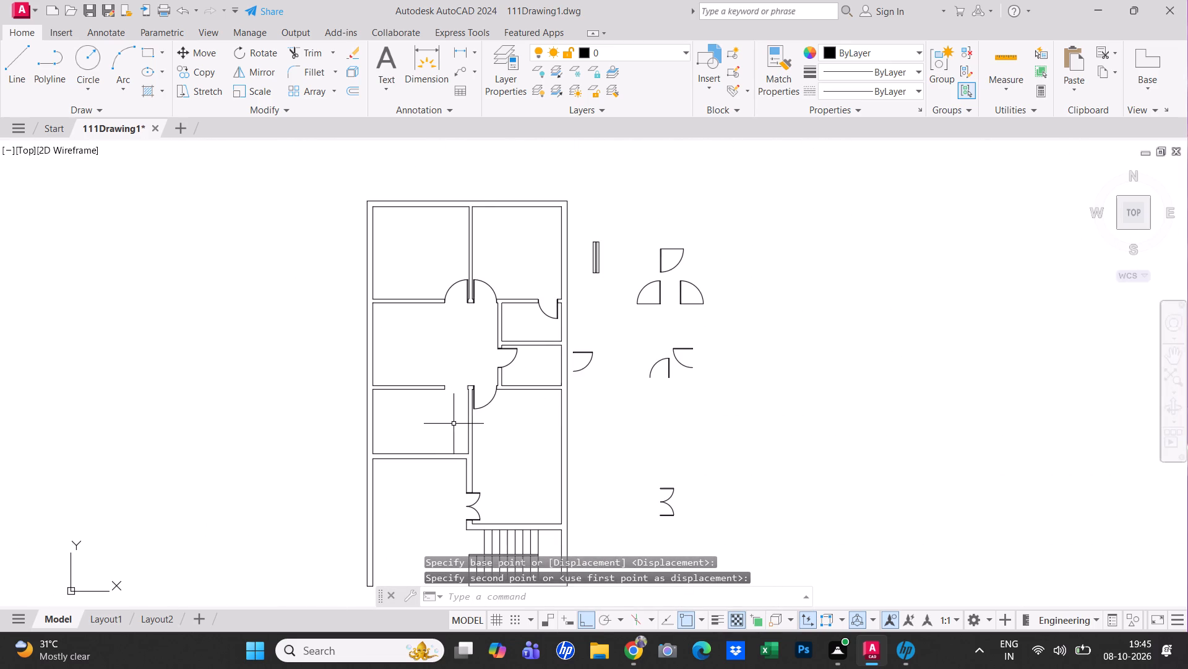
scroll(457, 419, up, 1)
scroll(468, 318, up, 1)
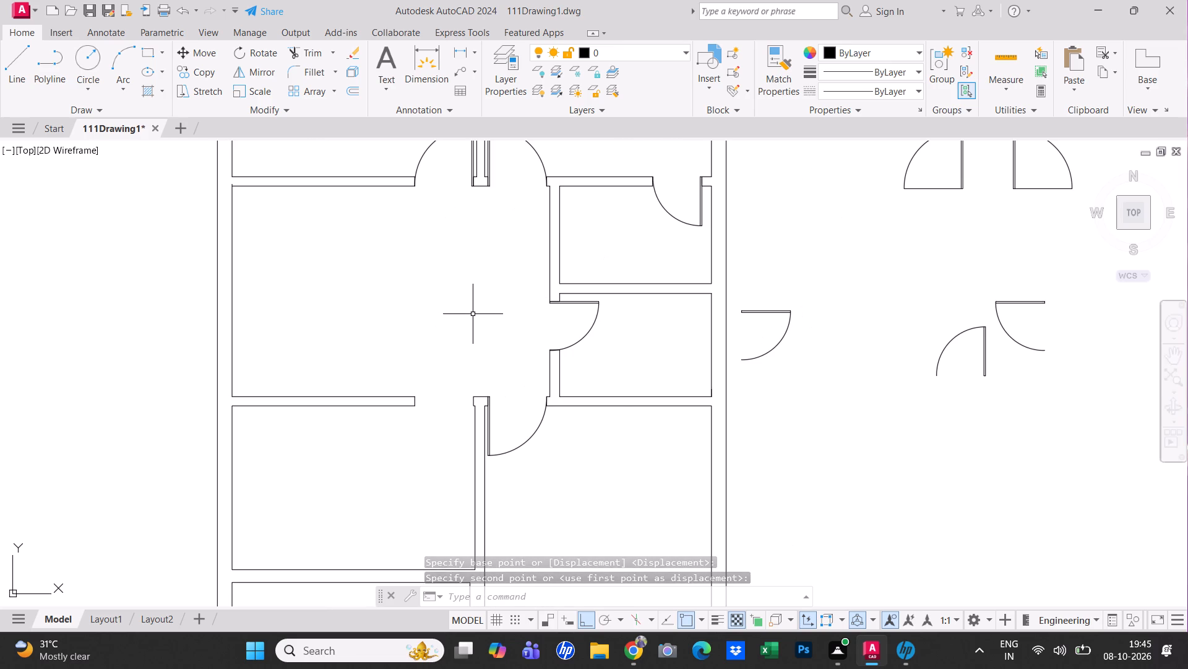
scroll(541, 320, up, 2)
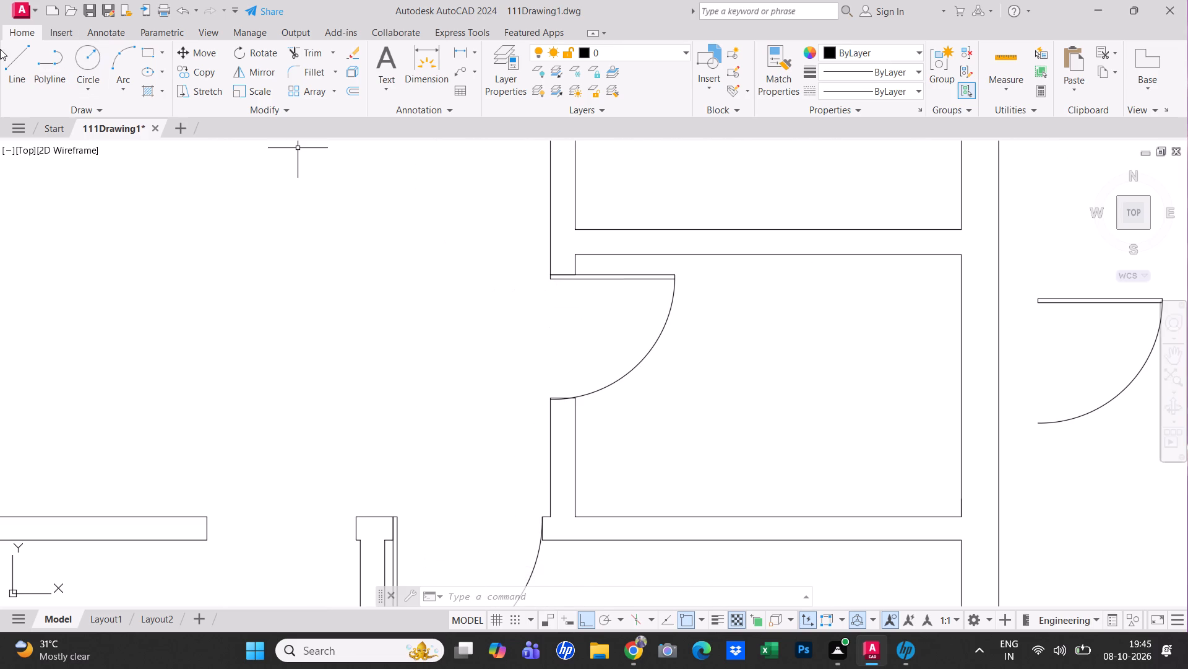
Draw a line closing the lower small room's door opening along the hall-side wall face, between the leaf's outer end and the opposite jamb.
click(9, 59)
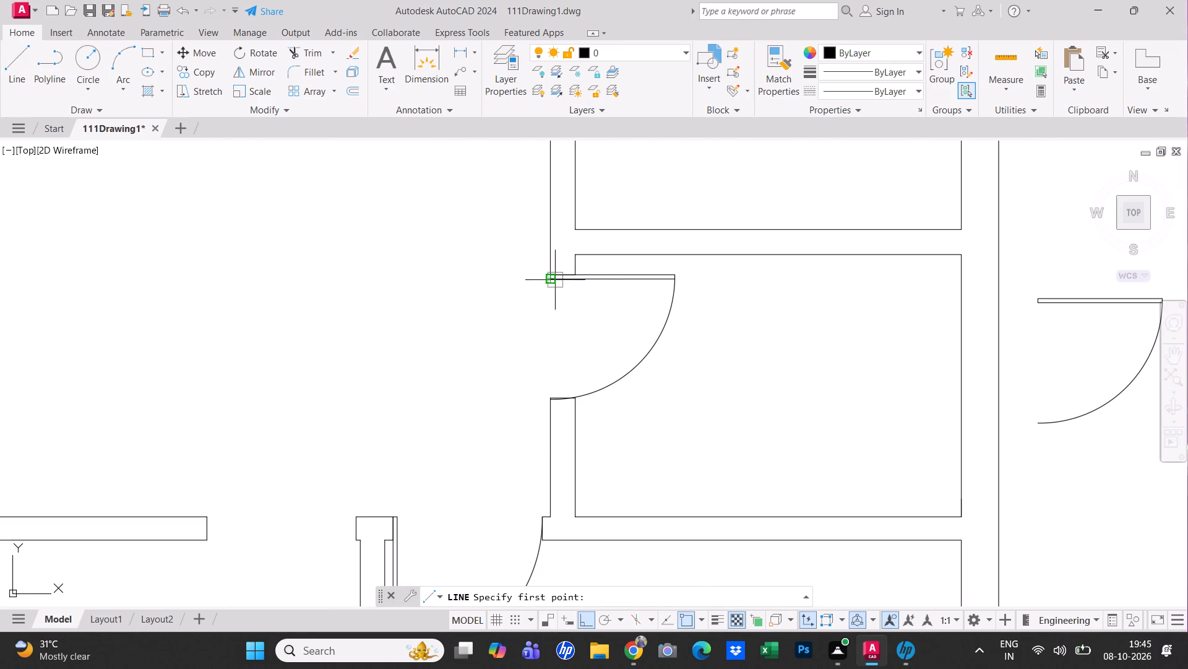
click(551, 280)
click(549, 395)
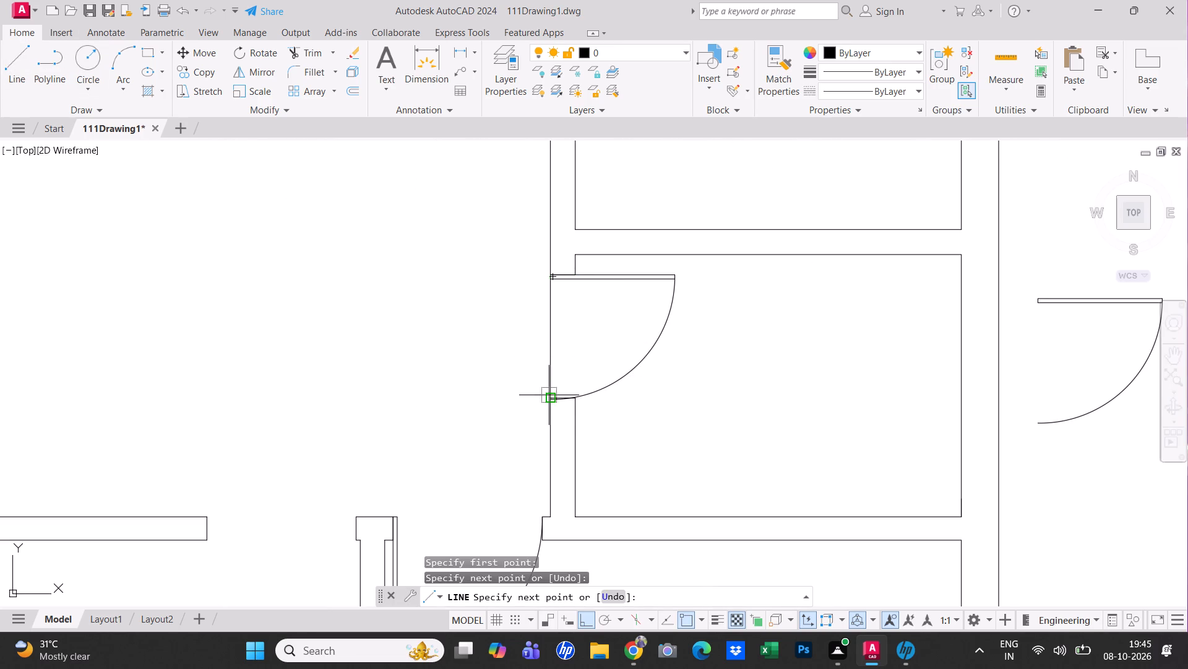
right_click(594, 318)
click(620, 334)
Draw a line across the upper small room's door opening, from the upper jamb corner to the near top corner of the door leaf.
right_click(613, 318)
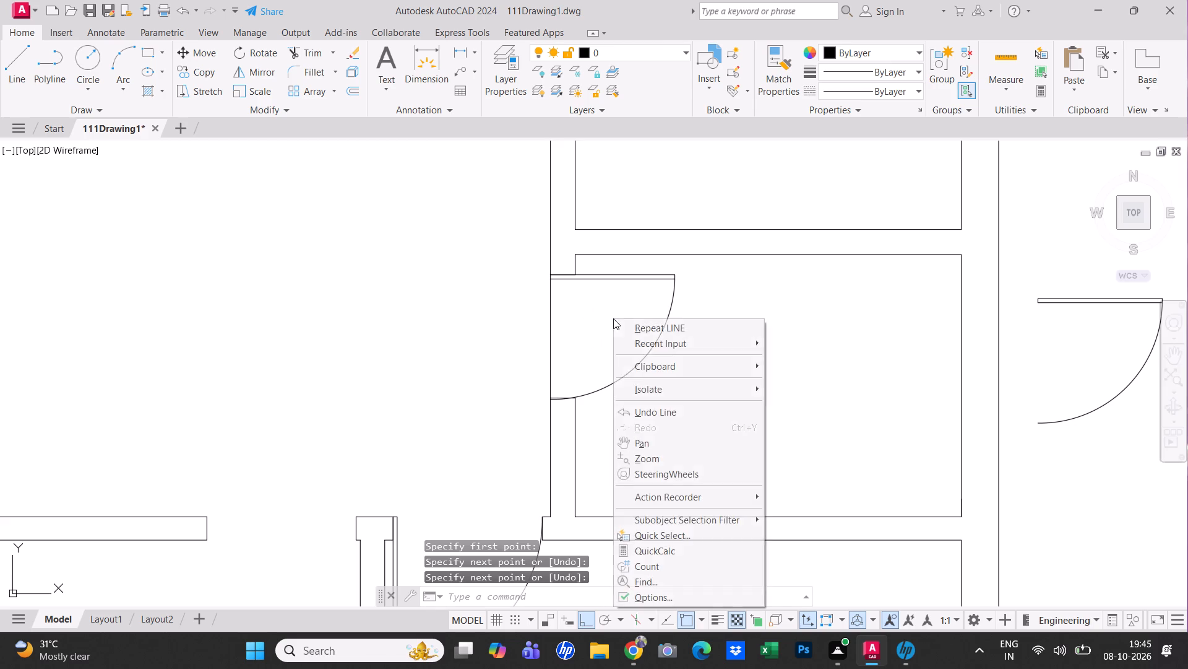
click(627, 323)
scroll(627, 325, down, 2)
scroll(700, 188, up, 3)
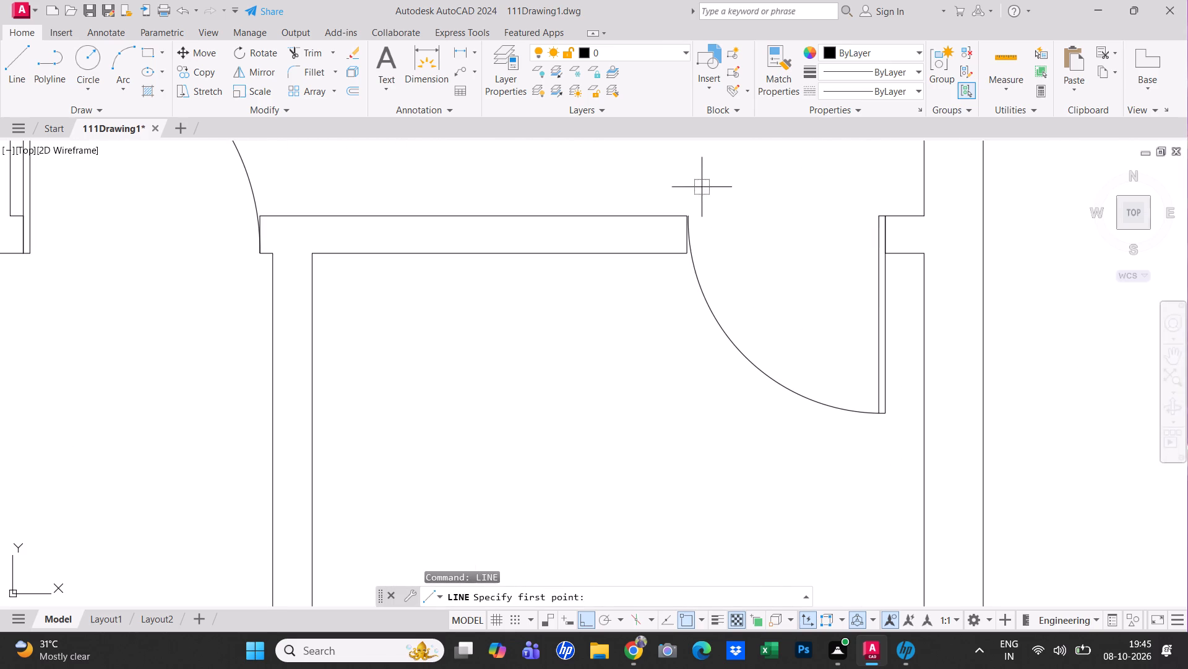
scroll(689, 221, up, 3)
click(679, 202)
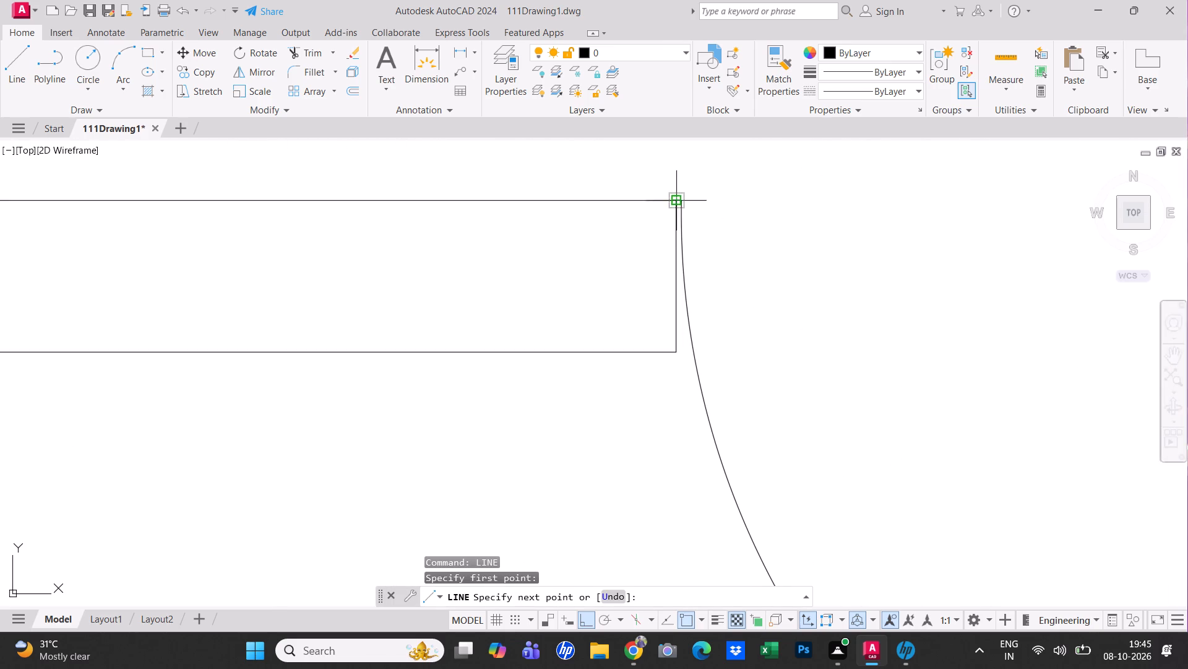
scroll(725, 216, down, 1)
middle_drag(725, 216, 571, 235)
scroll(570, 235, down, 1)
scroll(838, 227, up, 2)
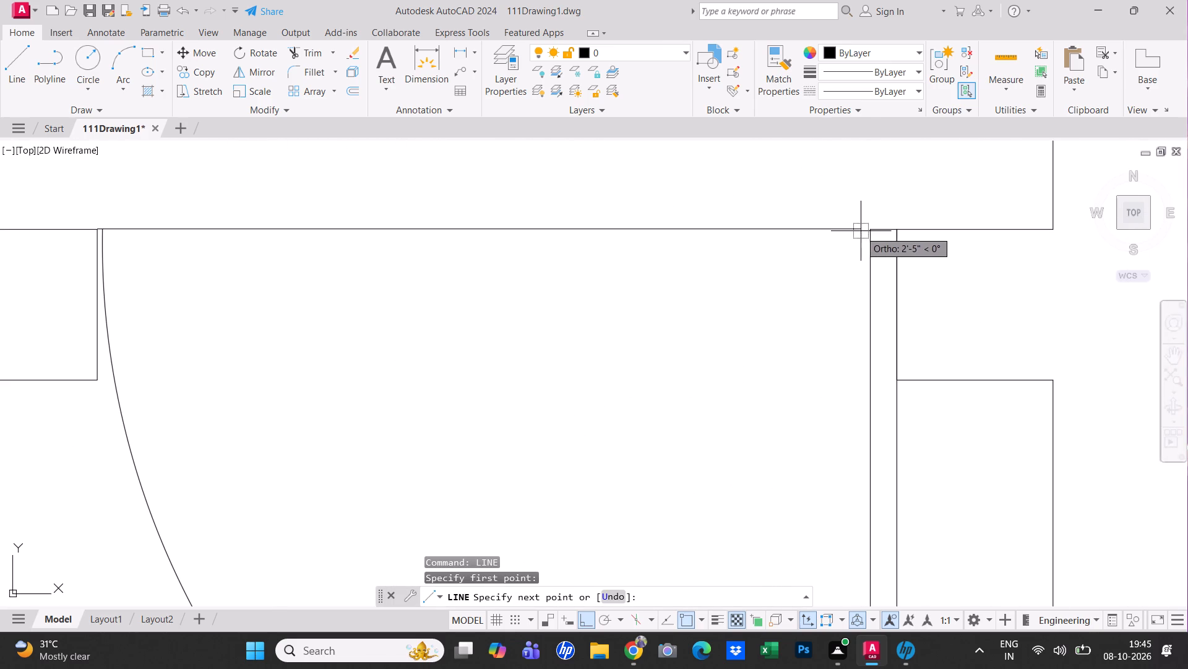
click(871, 228)
right_click(869, 229)
click(875, 233)
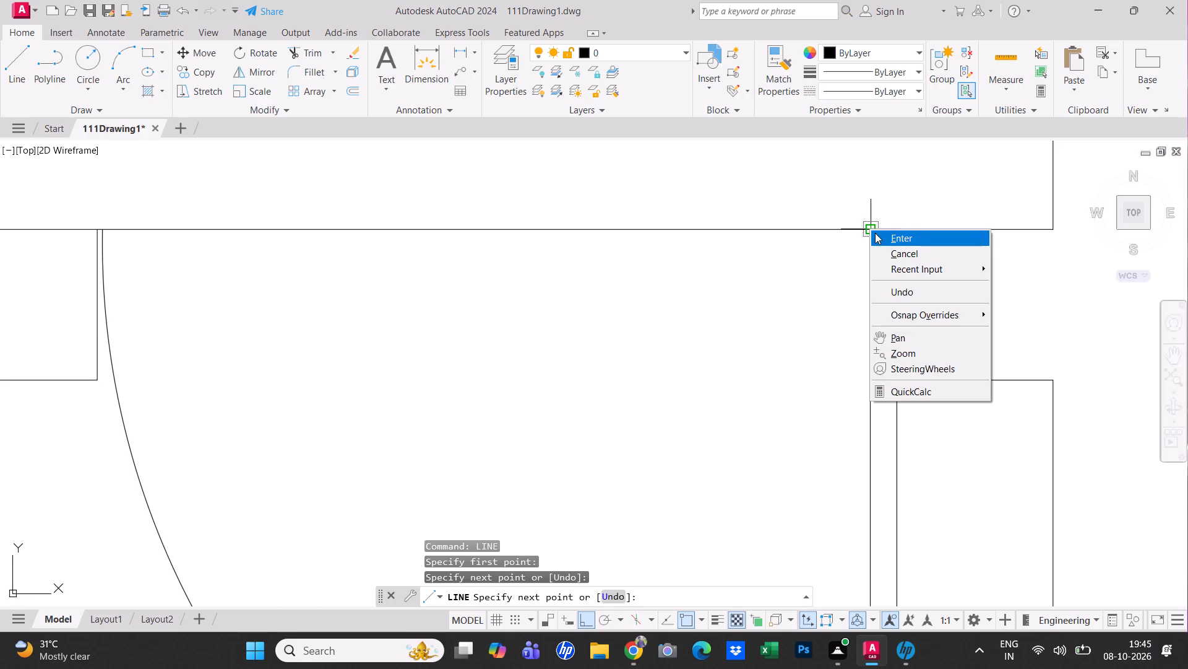
Save the drawing.
scroll(875, 233, down, 3)
scroll(780, 294, down, 2)
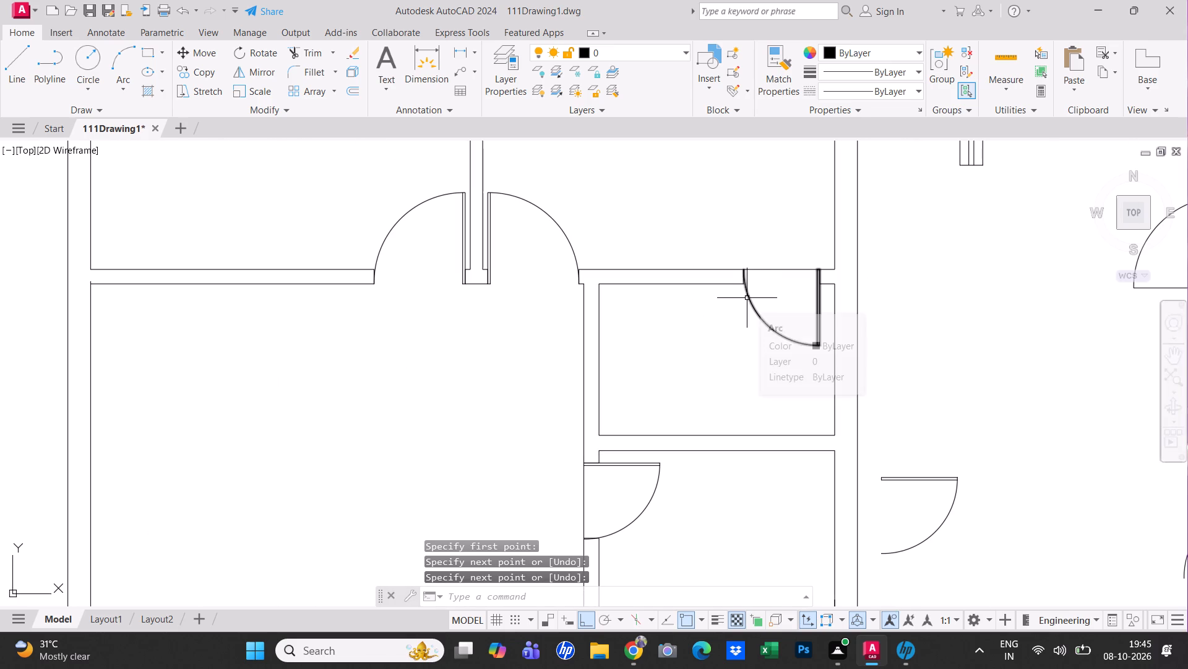
key(ctrl+s)
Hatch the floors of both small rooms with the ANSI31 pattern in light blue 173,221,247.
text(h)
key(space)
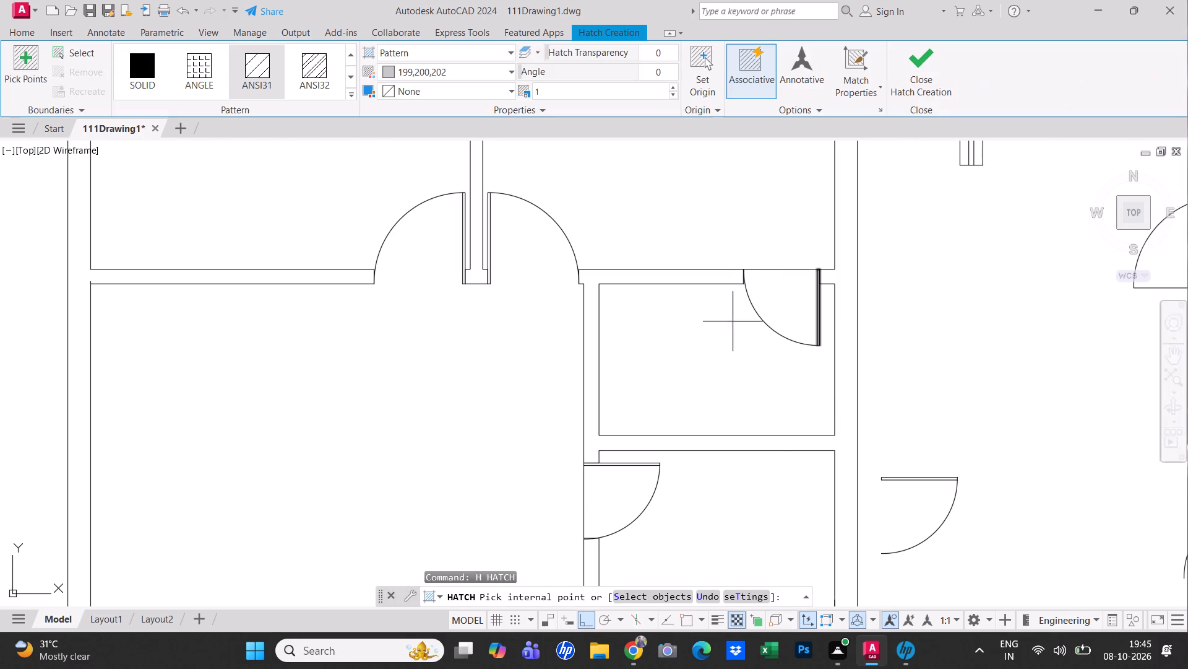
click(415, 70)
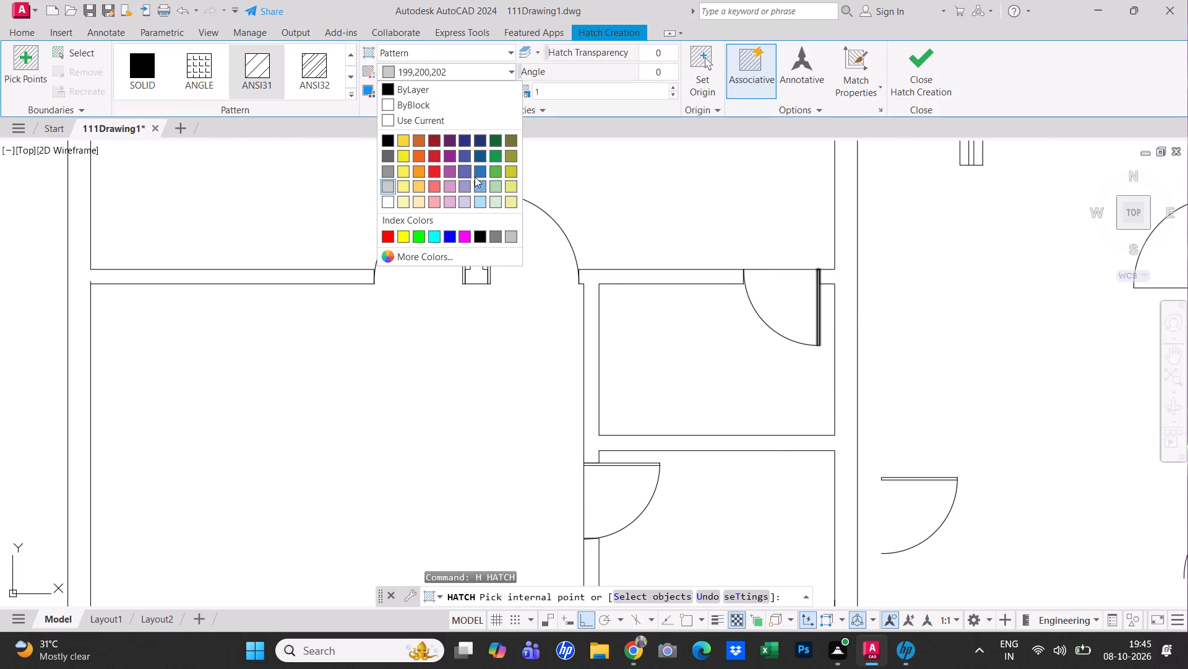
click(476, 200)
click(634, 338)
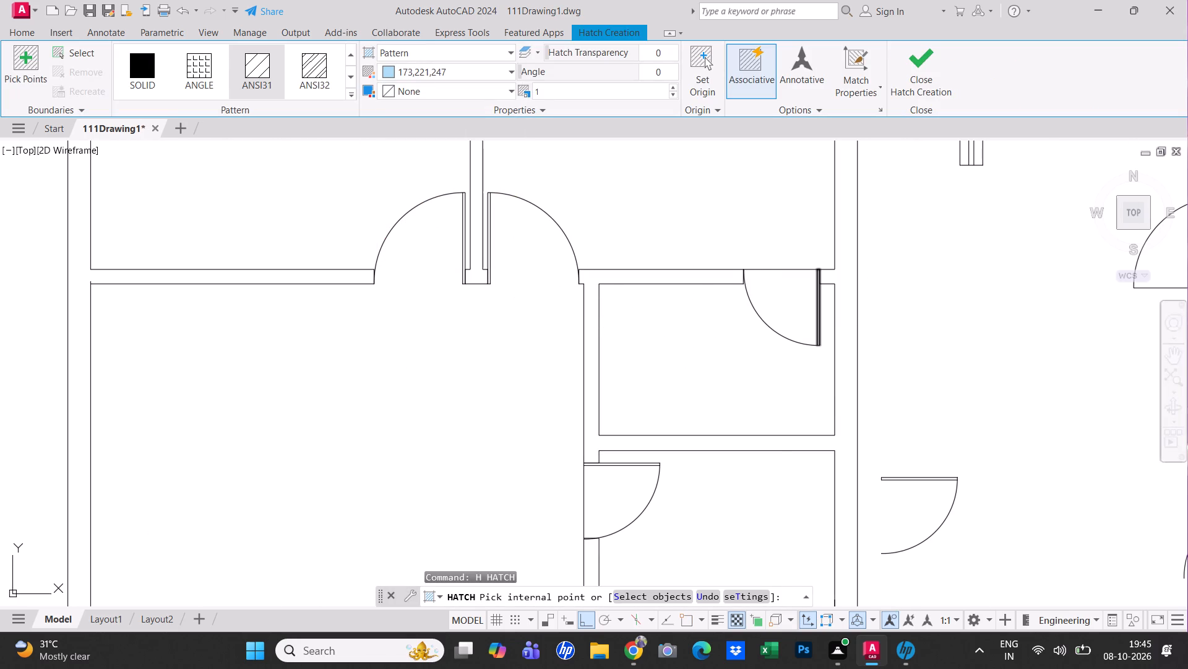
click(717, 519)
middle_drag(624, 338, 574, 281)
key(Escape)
Offset the bottom and left inner wall lines of the room directly below the hall 2' inward.
scroll(574, 281, down, 1)
middle_drag(522, 354, 497, 354)
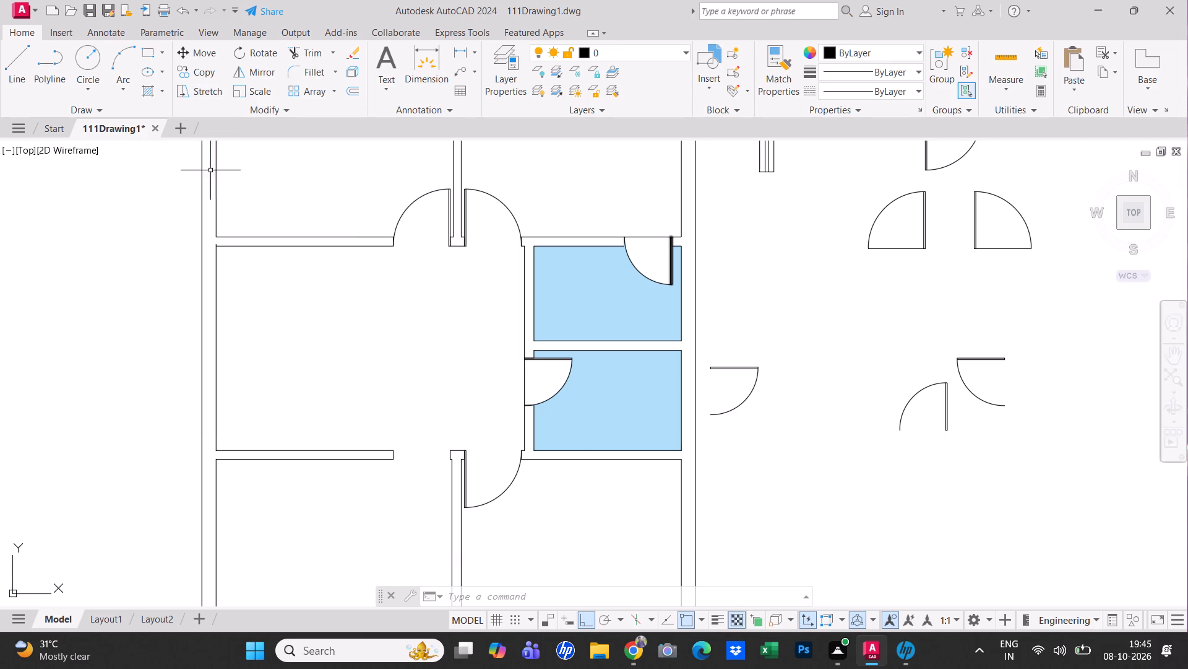
scroll(447, 408, down, 4)
scroll(424, 461, up, 2)
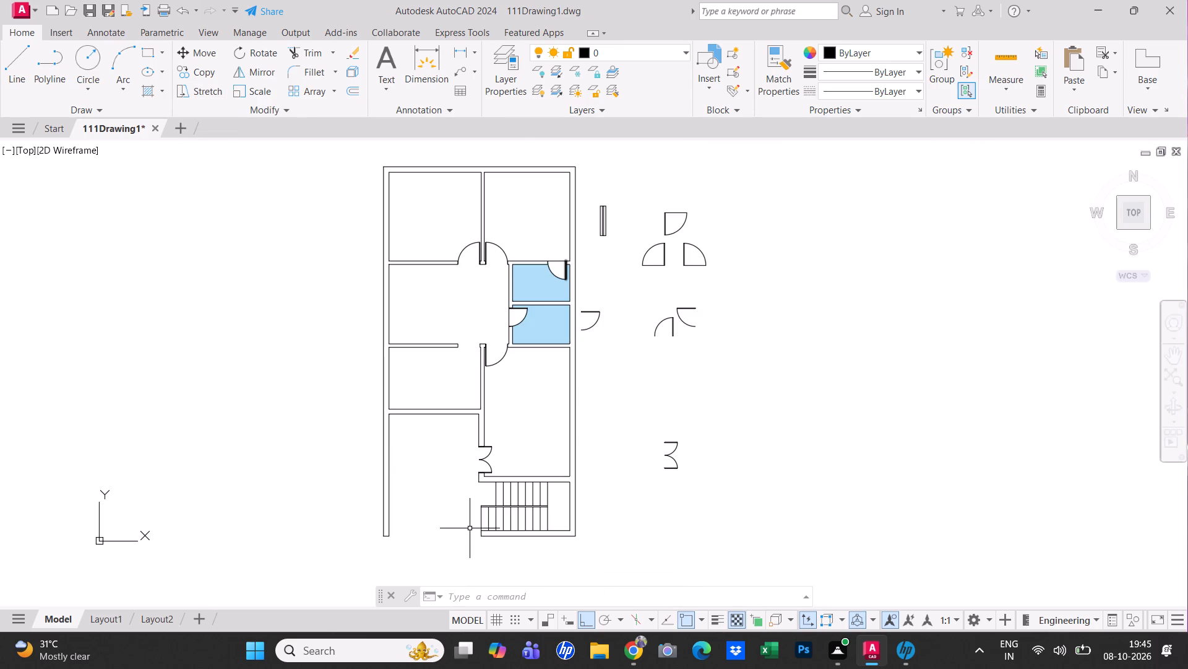
scroll(465, 529, up, 1)
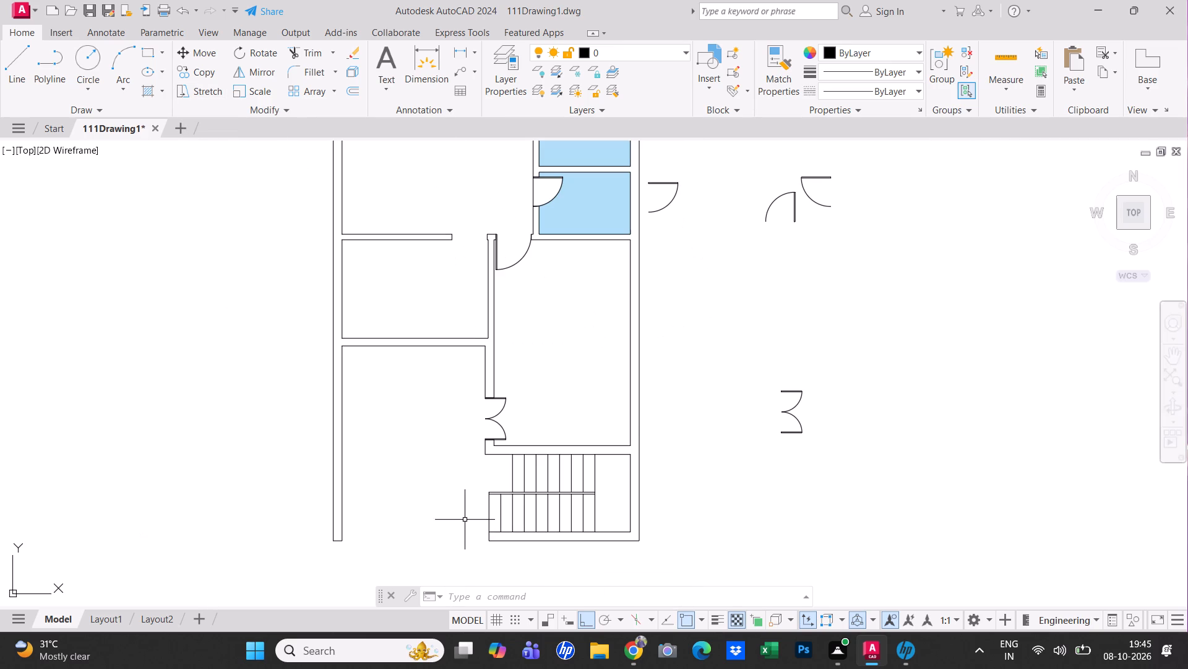
scroll(433, 501, up, 1)
middle_drag(371, 400, 322, 478)
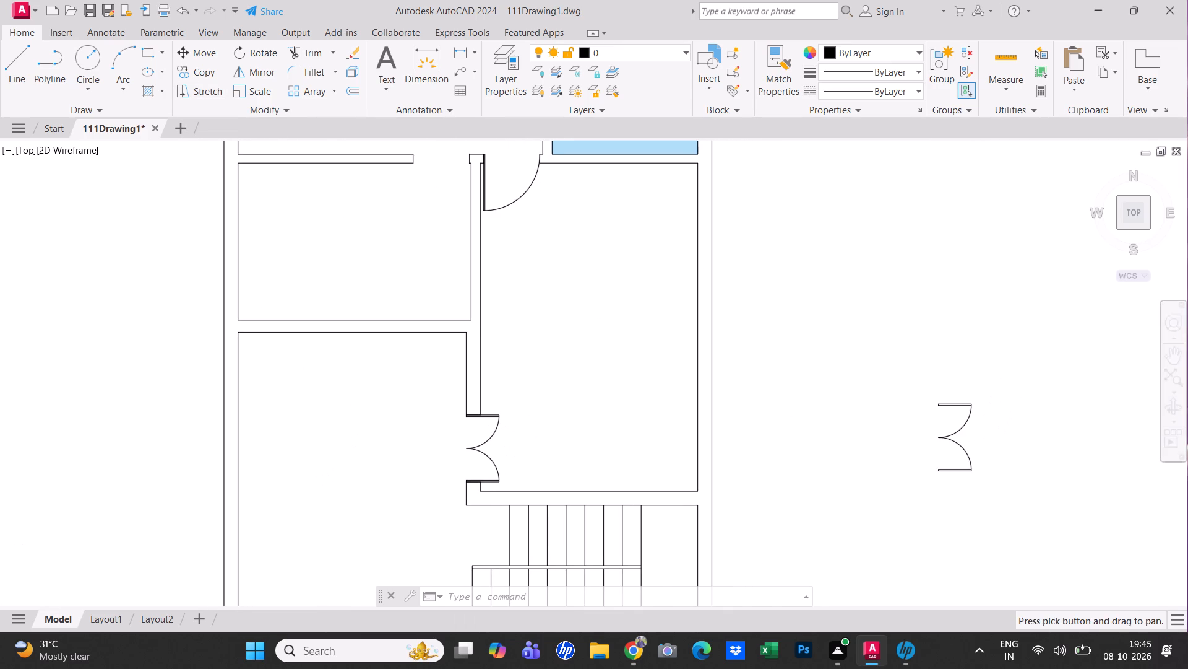
key(Escape)
text(o 2')
key(Return)
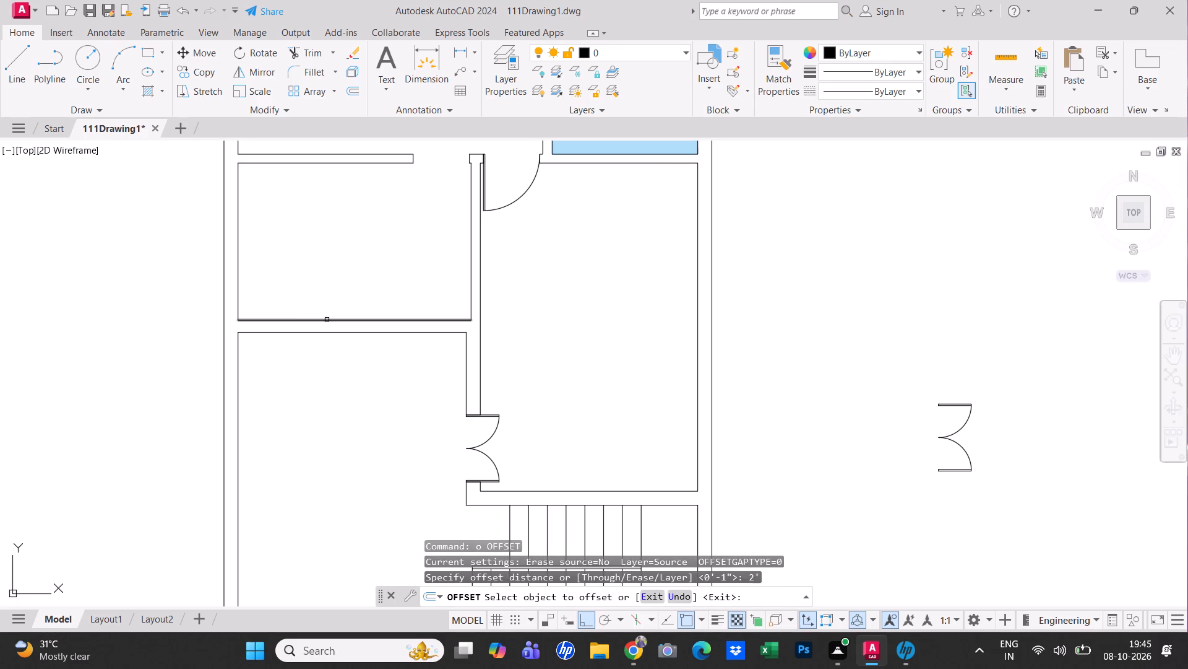
drag(327, 320, 326, 311)
click(332, 266)
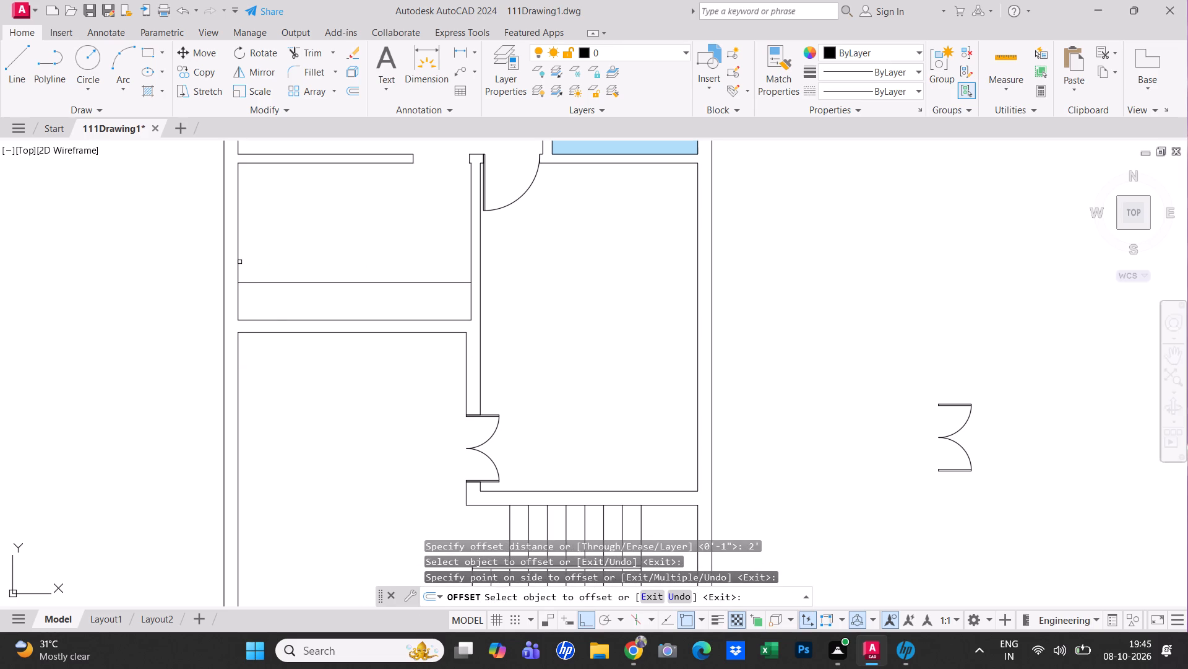
drag(239, 262, 255, 260)
click(285, 254)
key(Escape)
Trim both 2' offset lines beyond their intersection to form an L-shaped strip along the room's walls.
text(tr)
key(space)
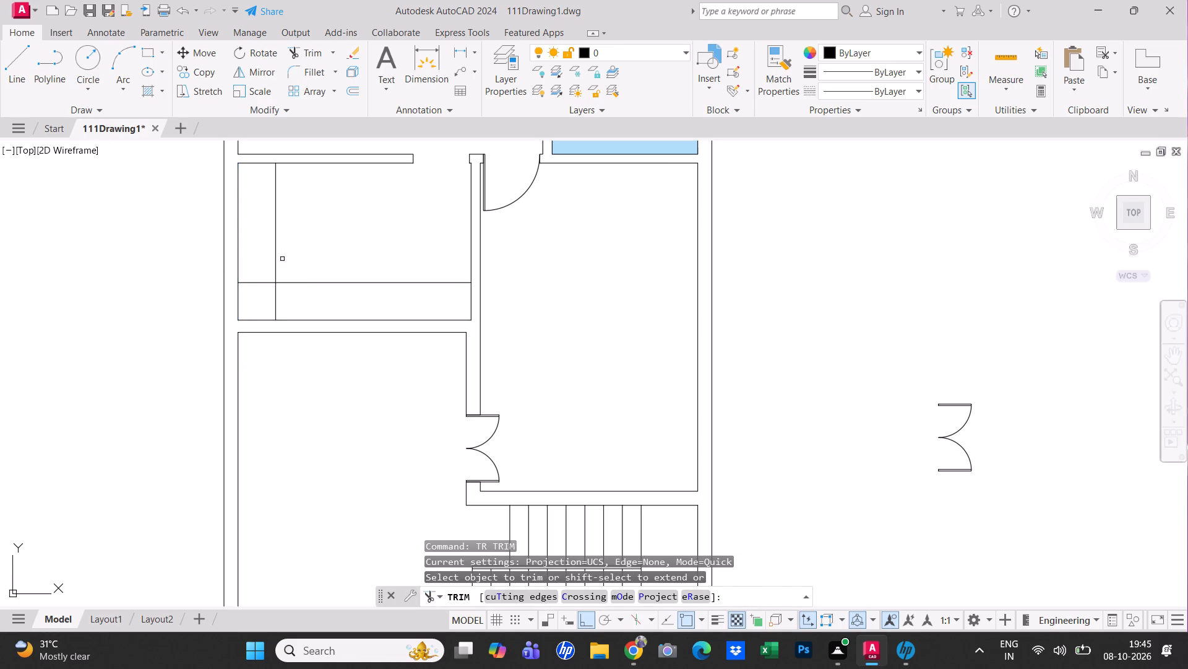
click(252, 282)
click(277, 302)
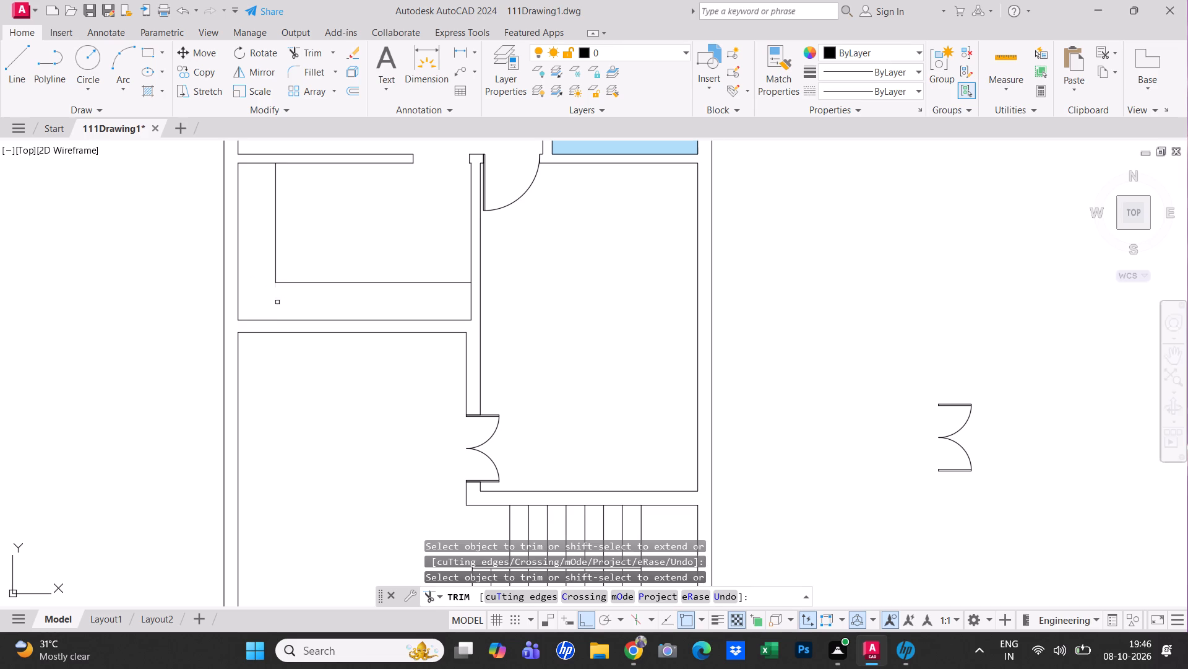
key(Escape)
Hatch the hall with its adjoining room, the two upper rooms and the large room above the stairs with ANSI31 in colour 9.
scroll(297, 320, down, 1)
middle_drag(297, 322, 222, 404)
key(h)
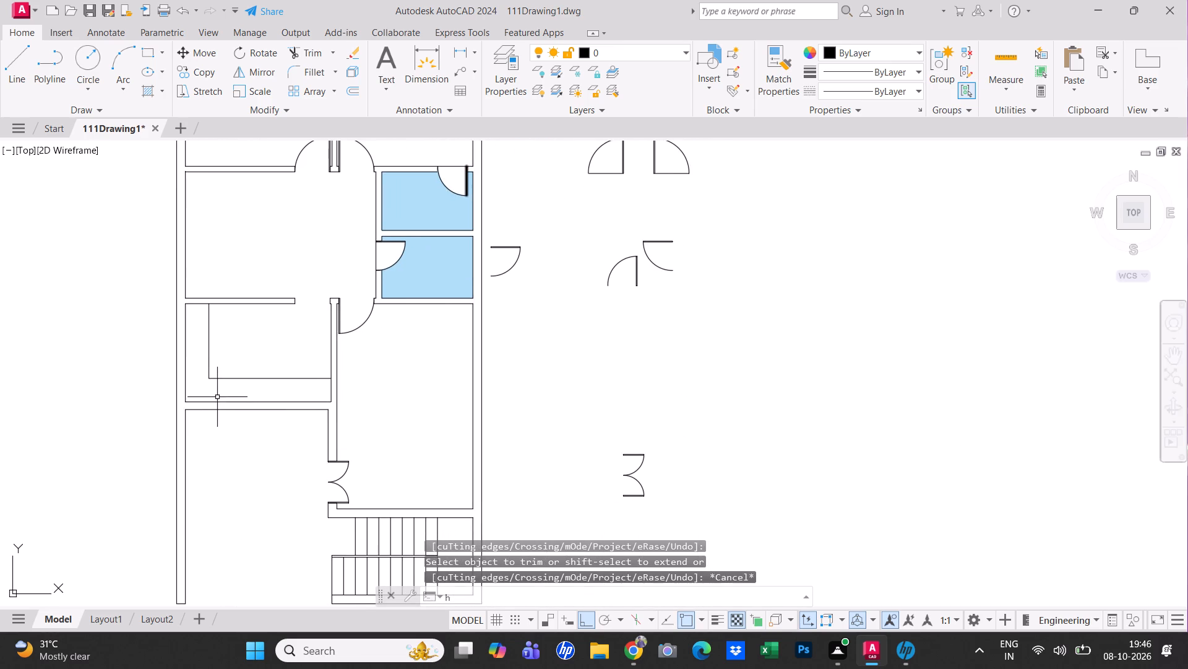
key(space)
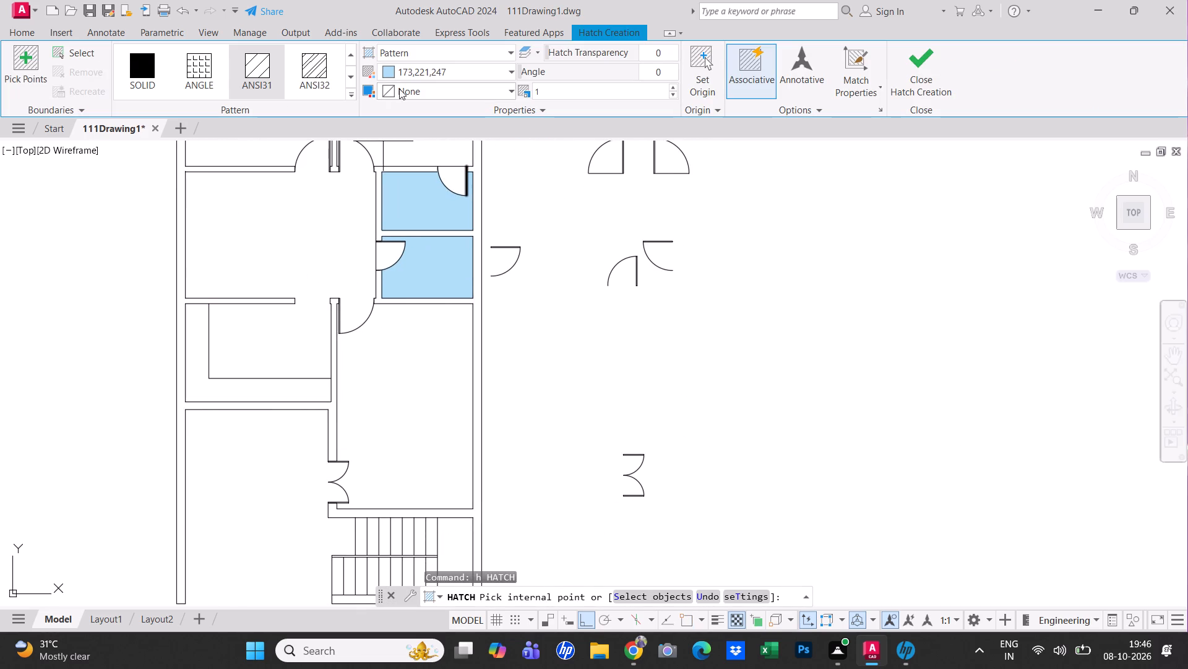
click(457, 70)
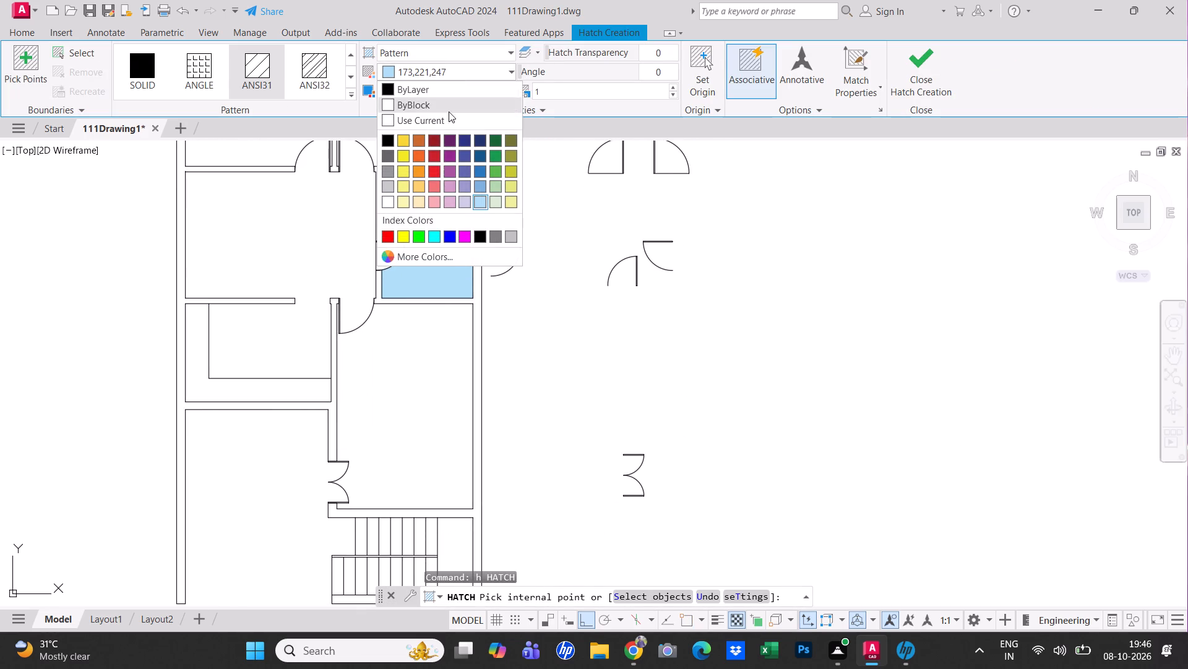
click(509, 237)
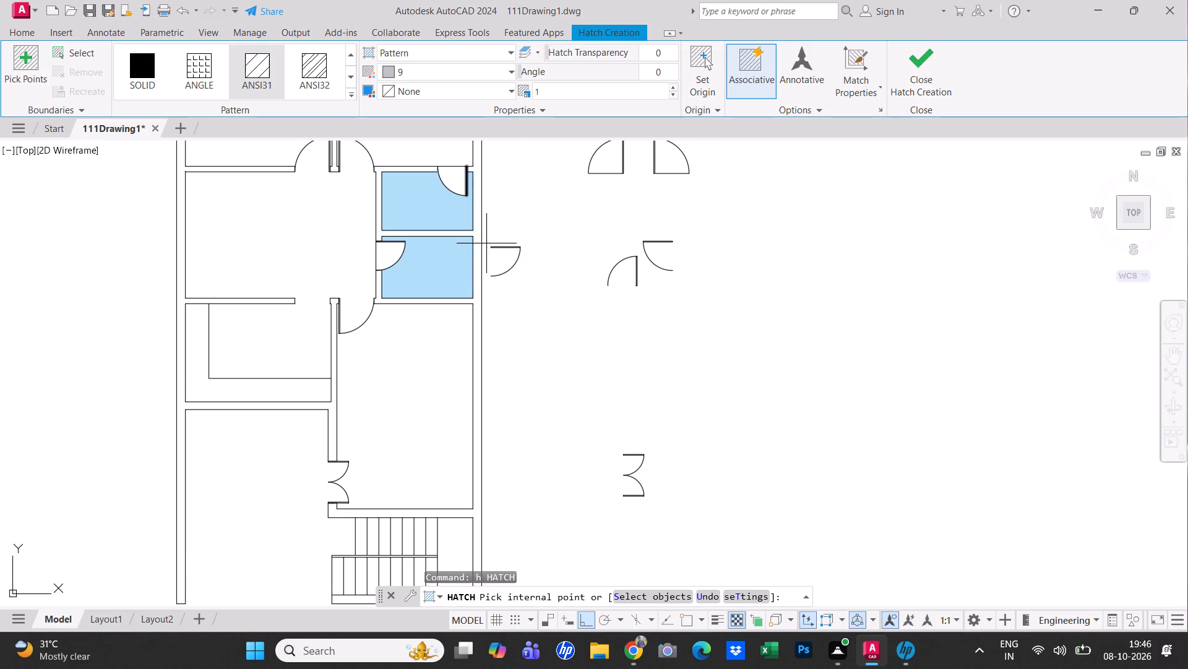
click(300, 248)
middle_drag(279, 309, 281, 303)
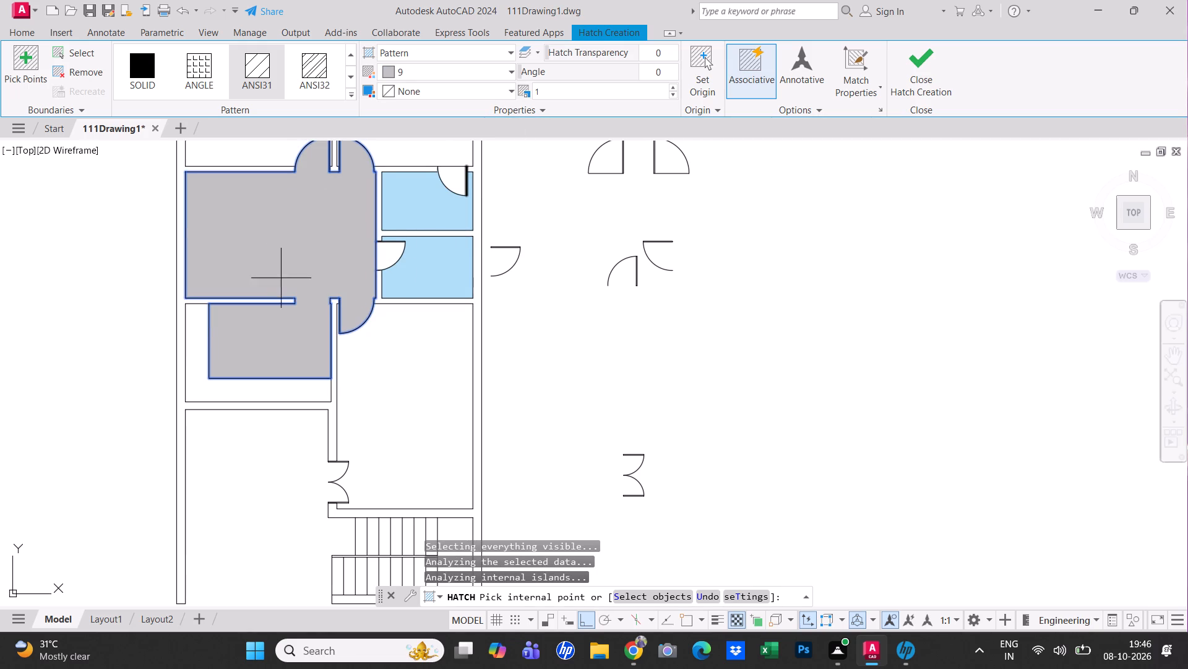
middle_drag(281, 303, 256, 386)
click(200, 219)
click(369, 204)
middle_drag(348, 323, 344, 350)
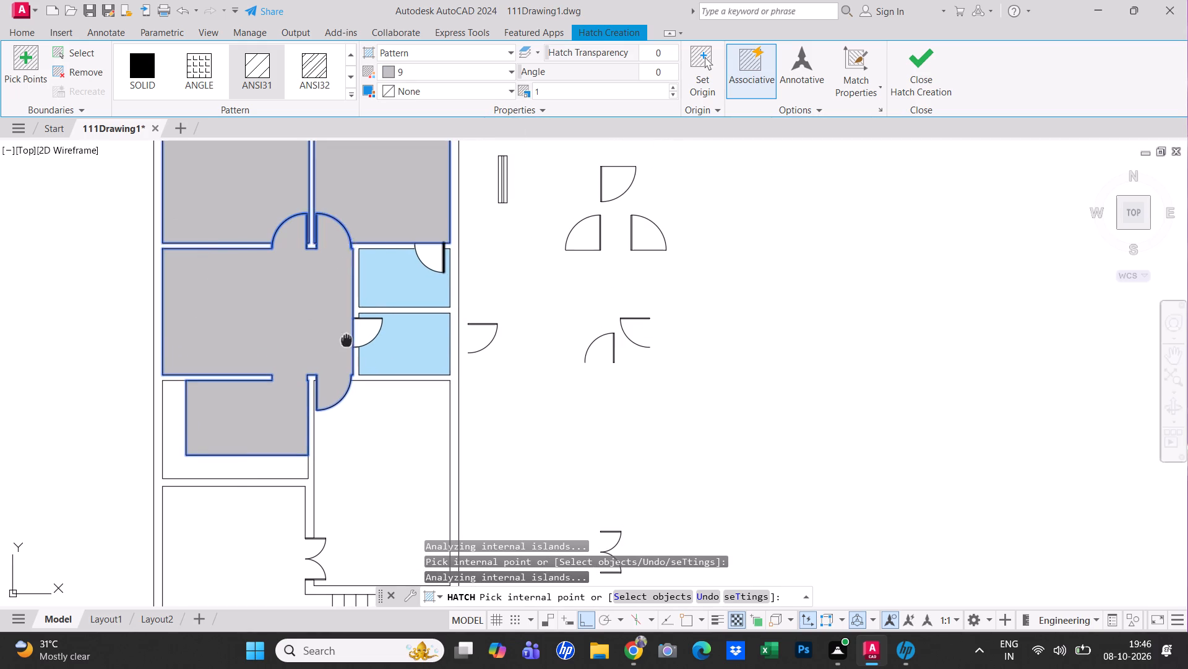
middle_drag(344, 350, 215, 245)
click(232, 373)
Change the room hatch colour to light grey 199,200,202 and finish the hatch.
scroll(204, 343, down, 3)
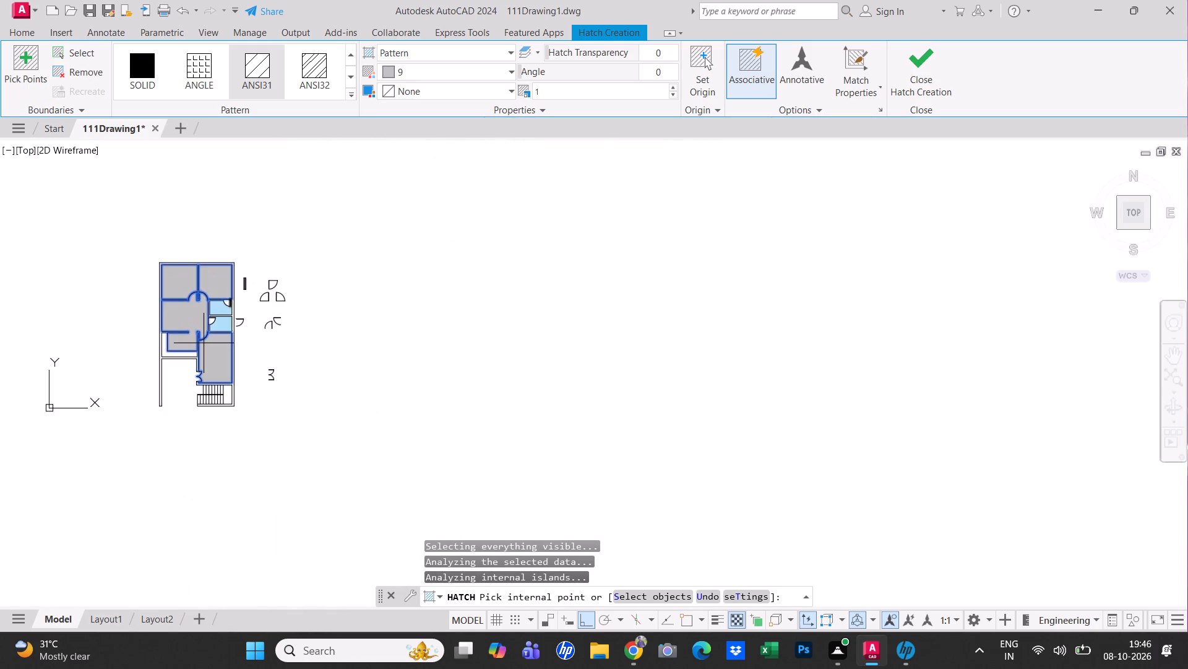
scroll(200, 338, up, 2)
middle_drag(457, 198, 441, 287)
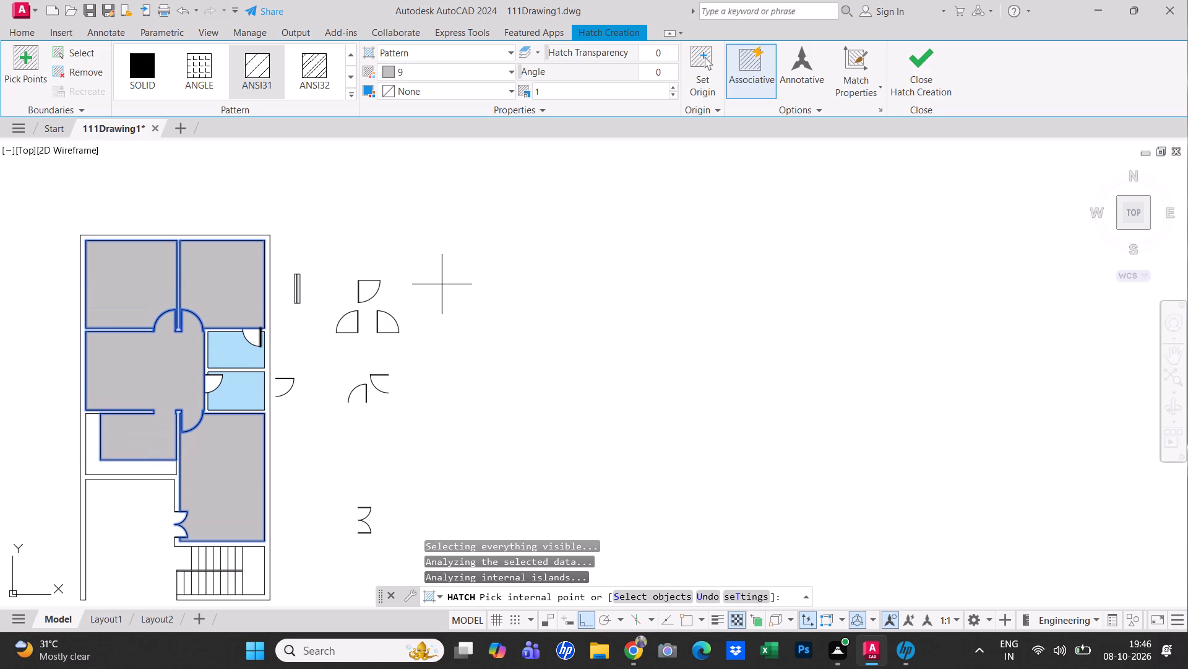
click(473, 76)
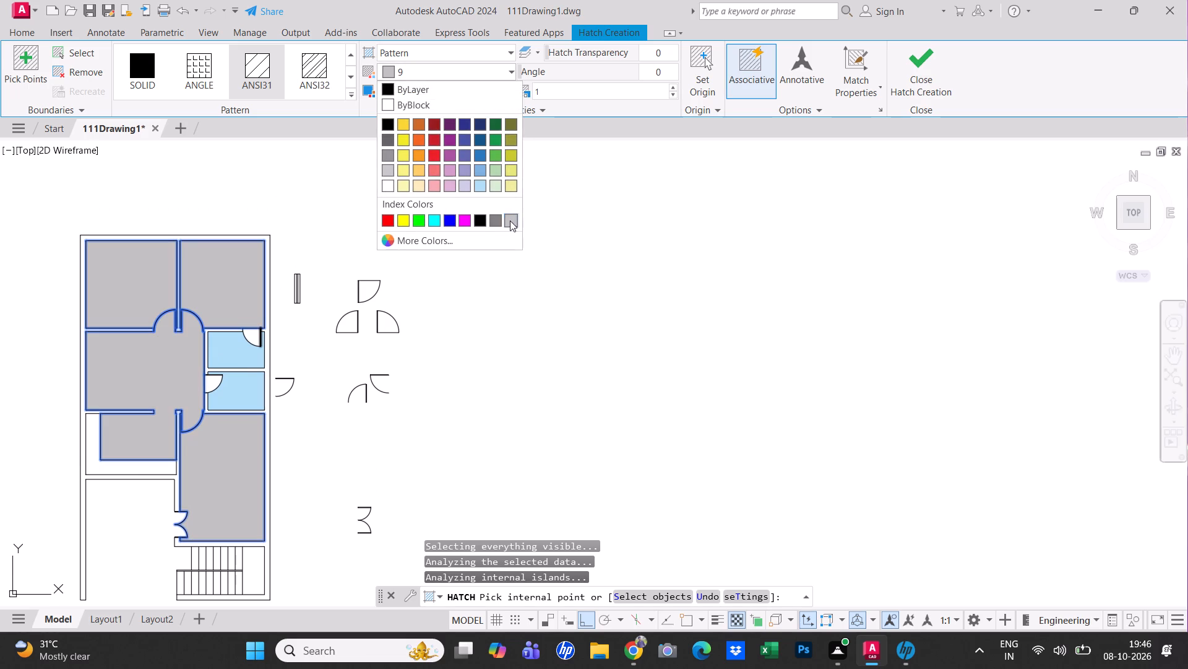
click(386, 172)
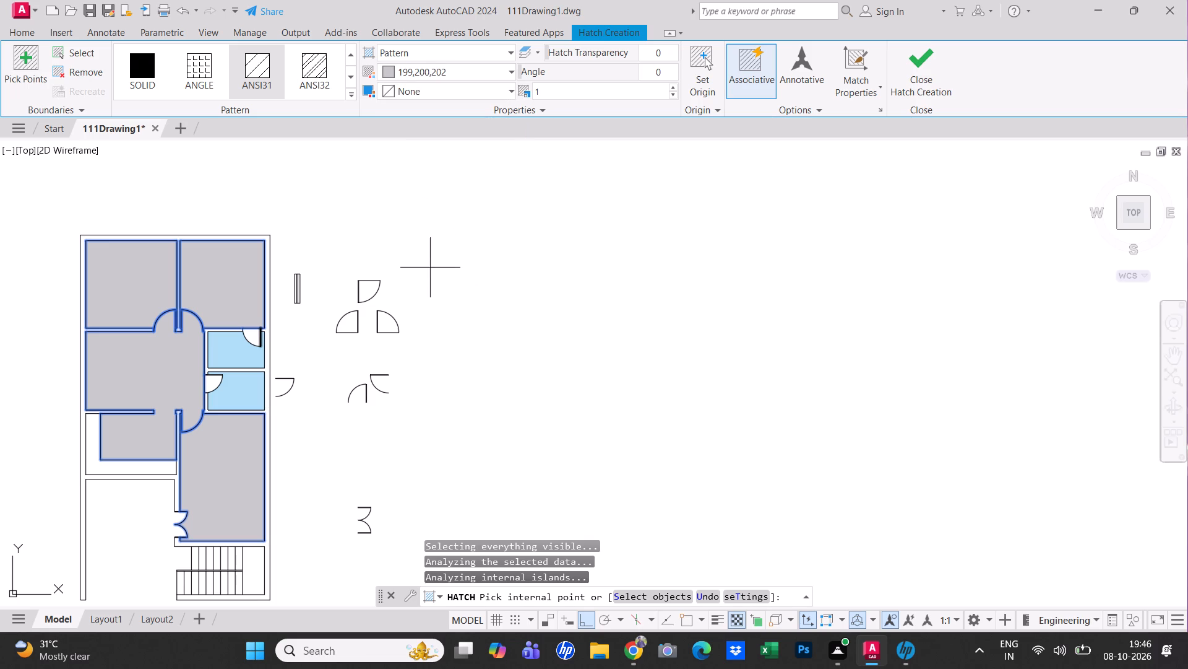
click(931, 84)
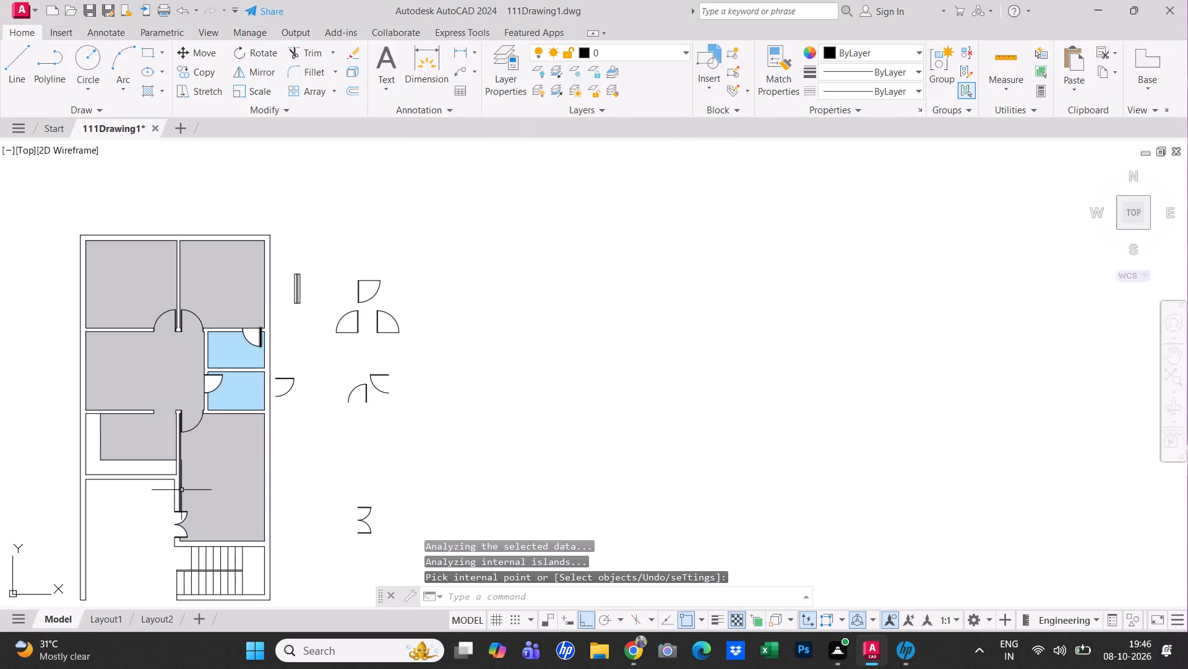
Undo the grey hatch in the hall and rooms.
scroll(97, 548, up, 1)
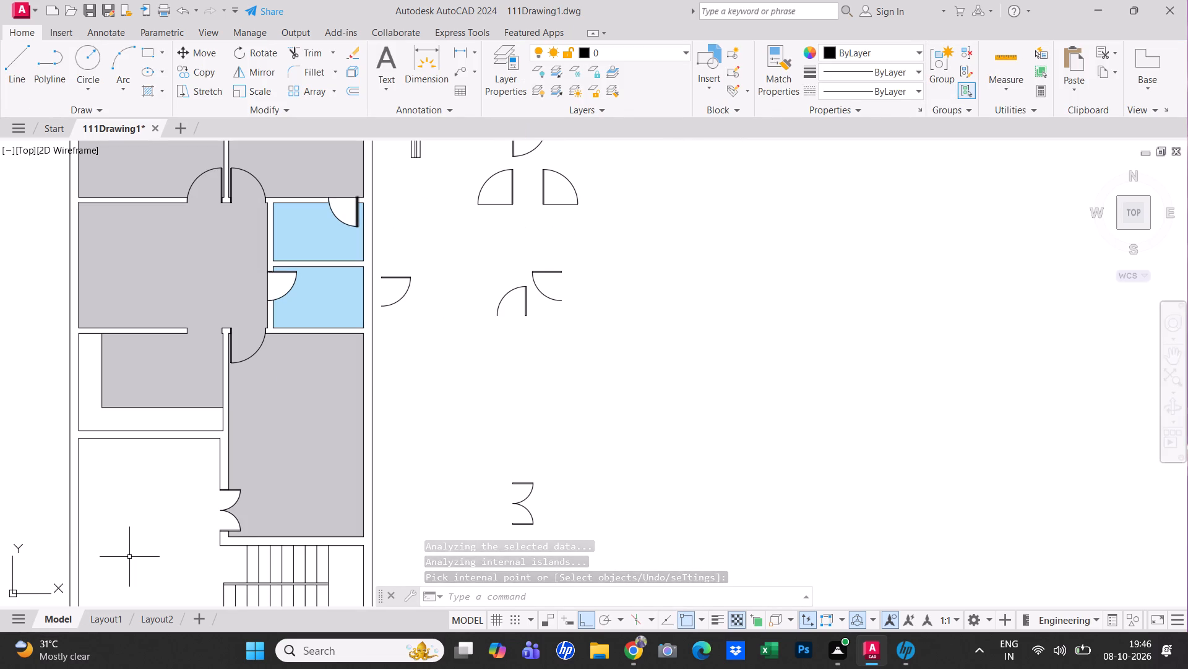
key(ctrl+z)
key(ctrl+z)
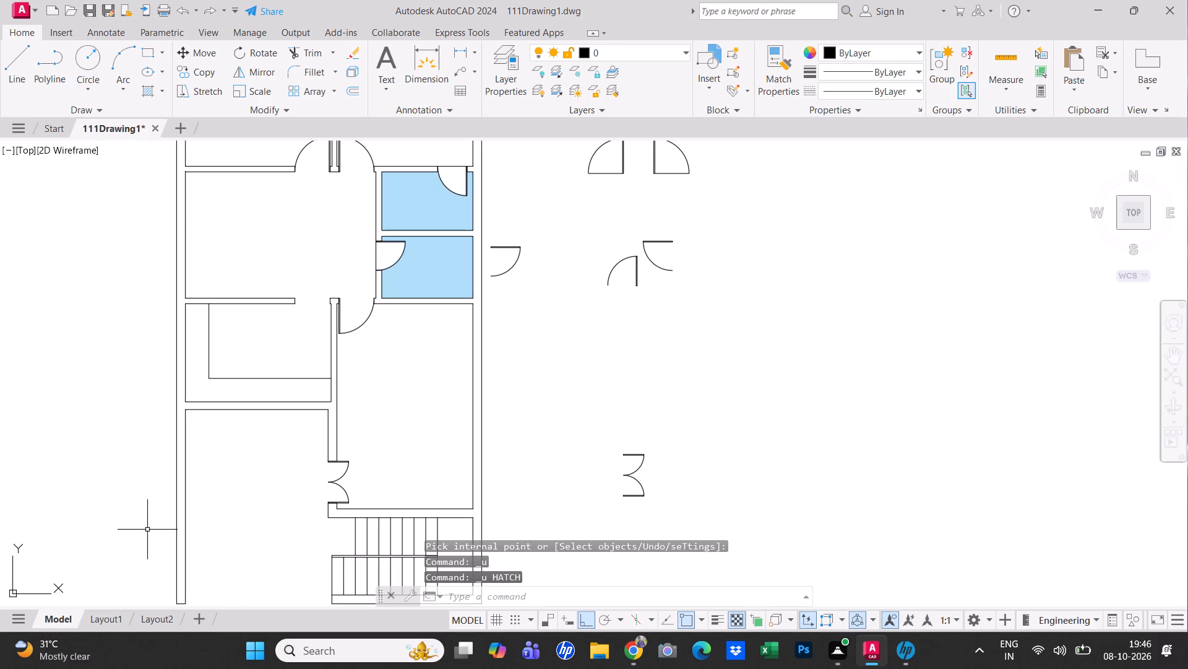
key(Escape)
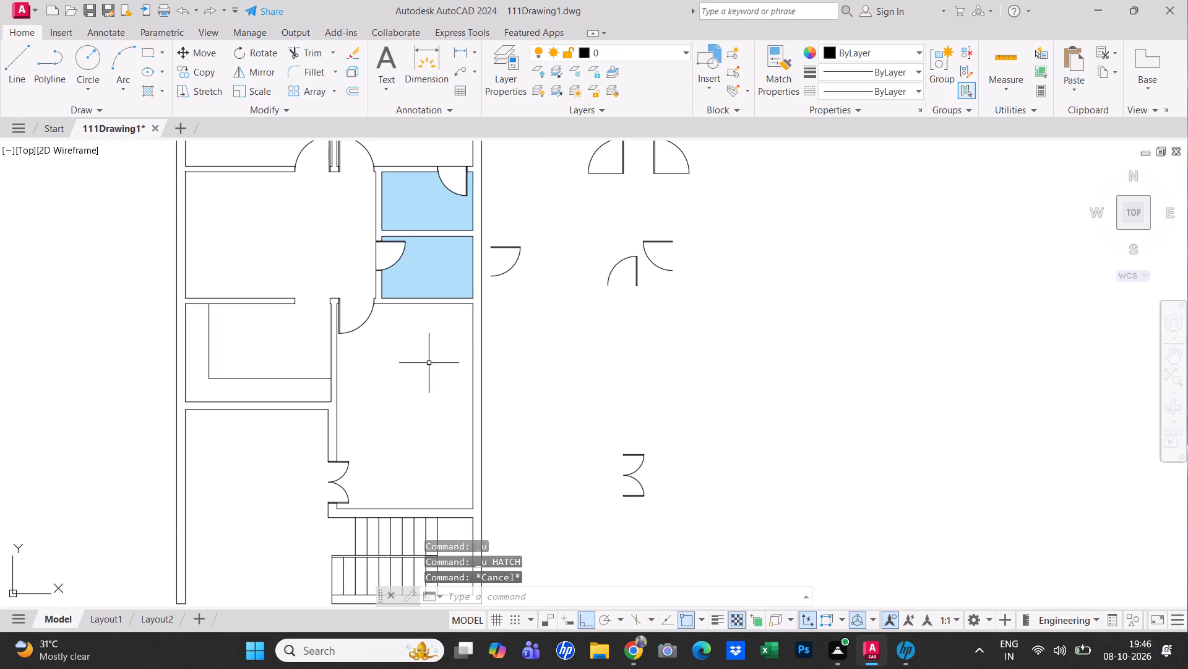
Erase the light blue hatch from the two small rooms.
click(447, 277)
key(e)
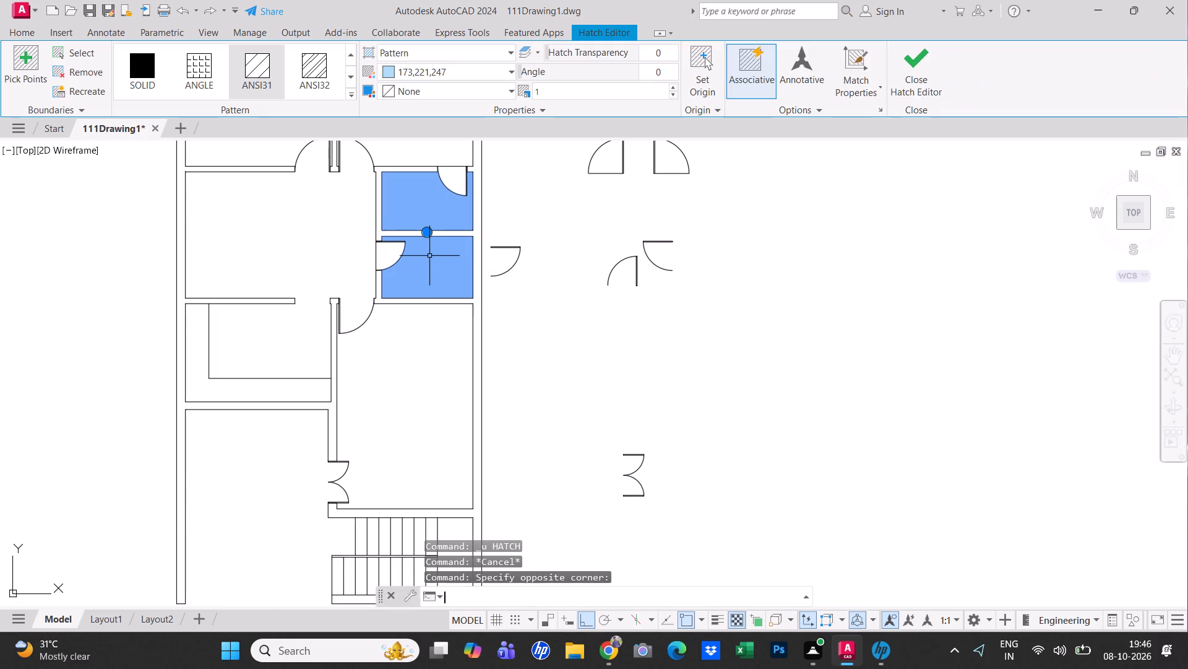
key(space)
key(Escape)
Save the drawing.
key(ctrl+s)
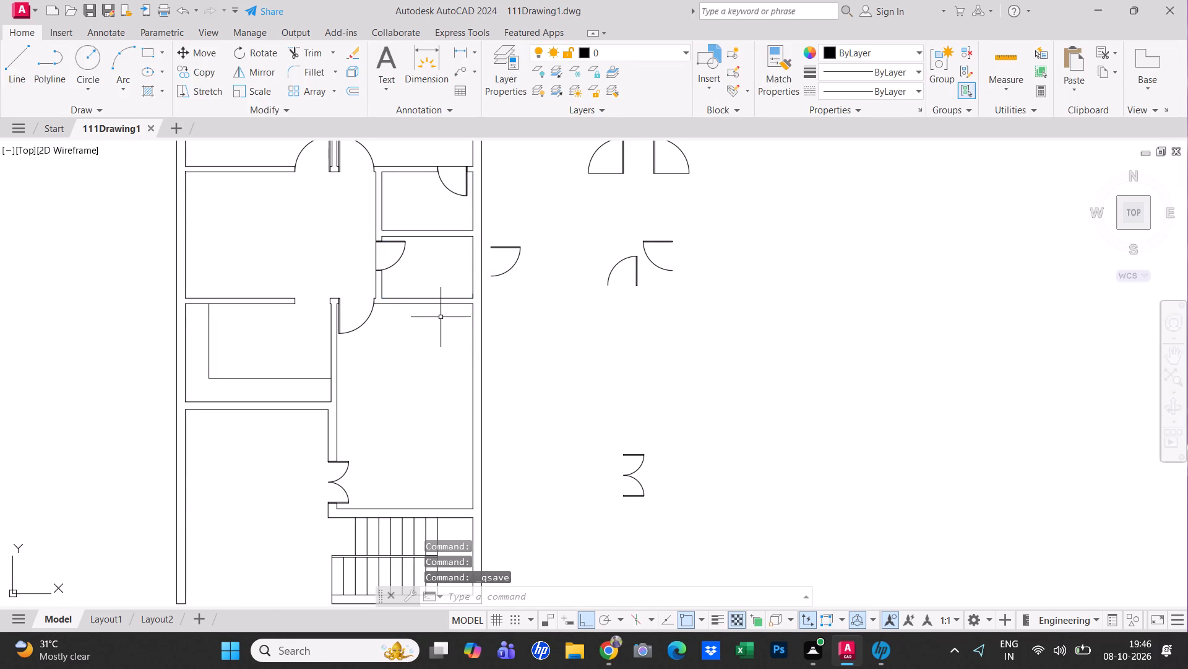
Draw a line closing the open front side between the outer wall's inner corner and the staircase's lower outer corner.
middle_drag(478, 374, 487, 343)
scroll(479, 376, down, 1)
middle_click(428, 421)
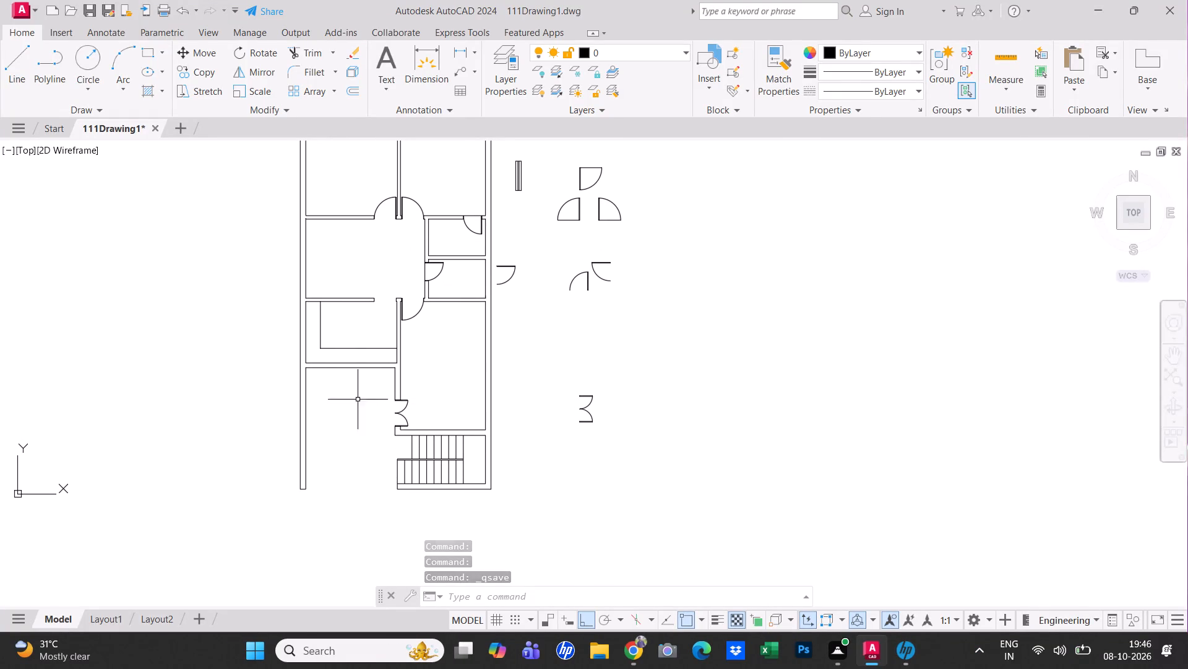
scroll(333, 496, up, 1)
middle_drag(317, 450, 306, 418)
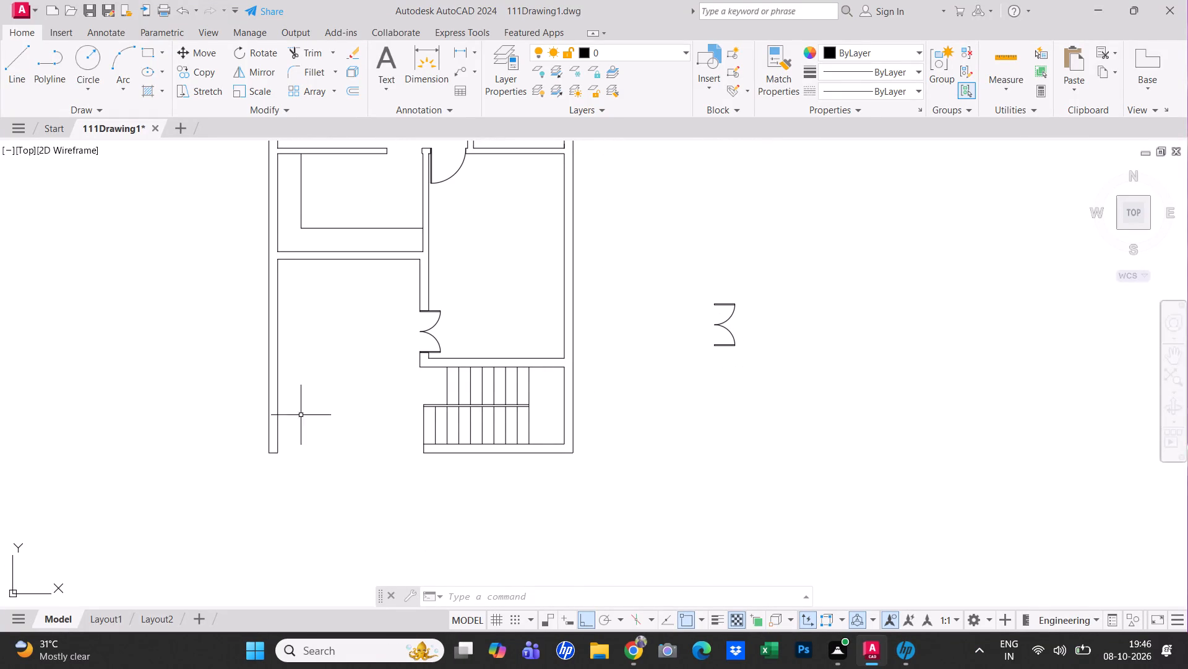
click(14, 73)
scroll(296, 453, down, 1)
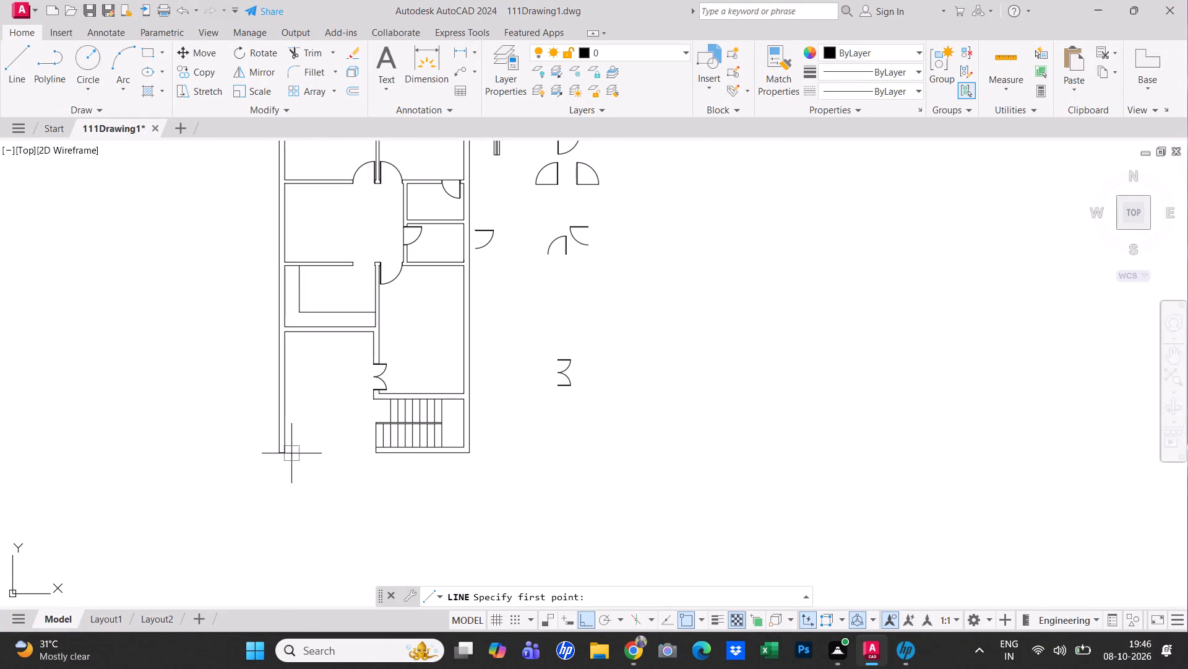
scroll(273, 455, up, 4)
drag(328, 445, 335, 445)
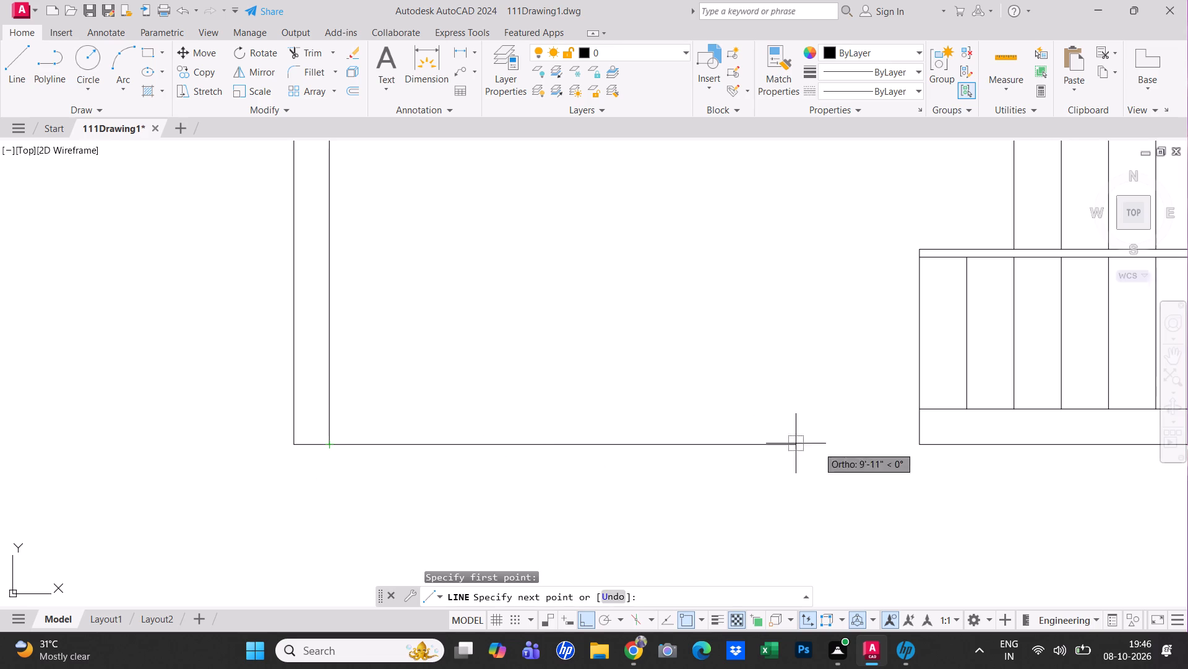
click(922, 444)
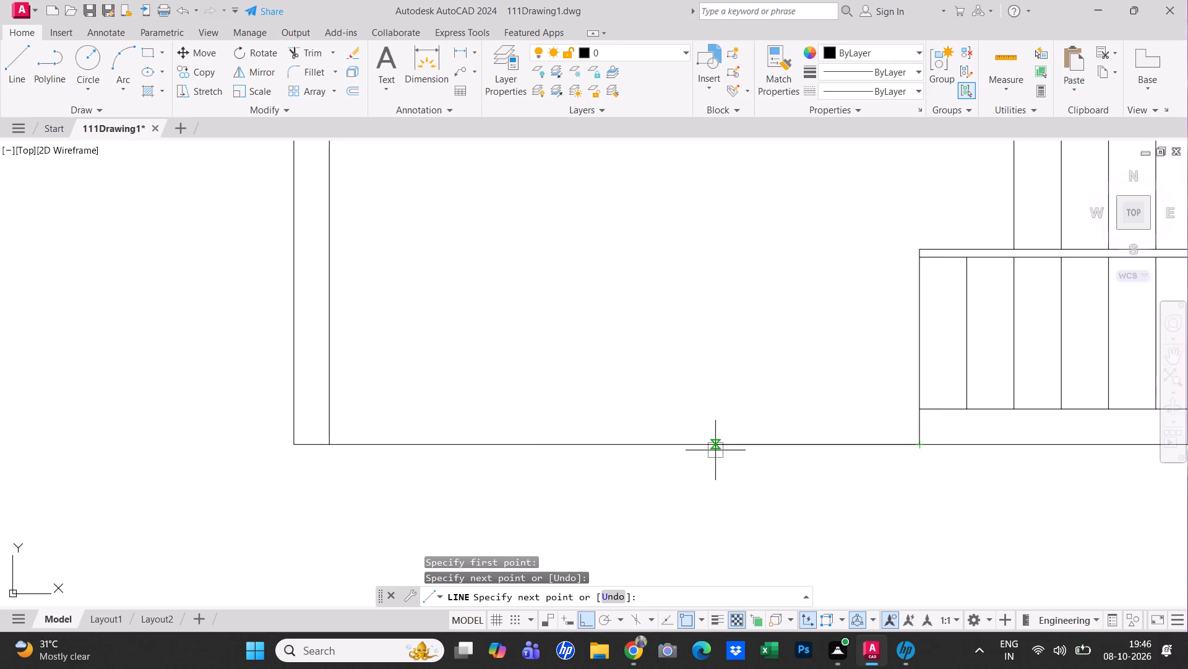
key(Escape)
Stretch the staircase's open-side end line up to the wall below the double door.
scroll(745, 426, up, 1)
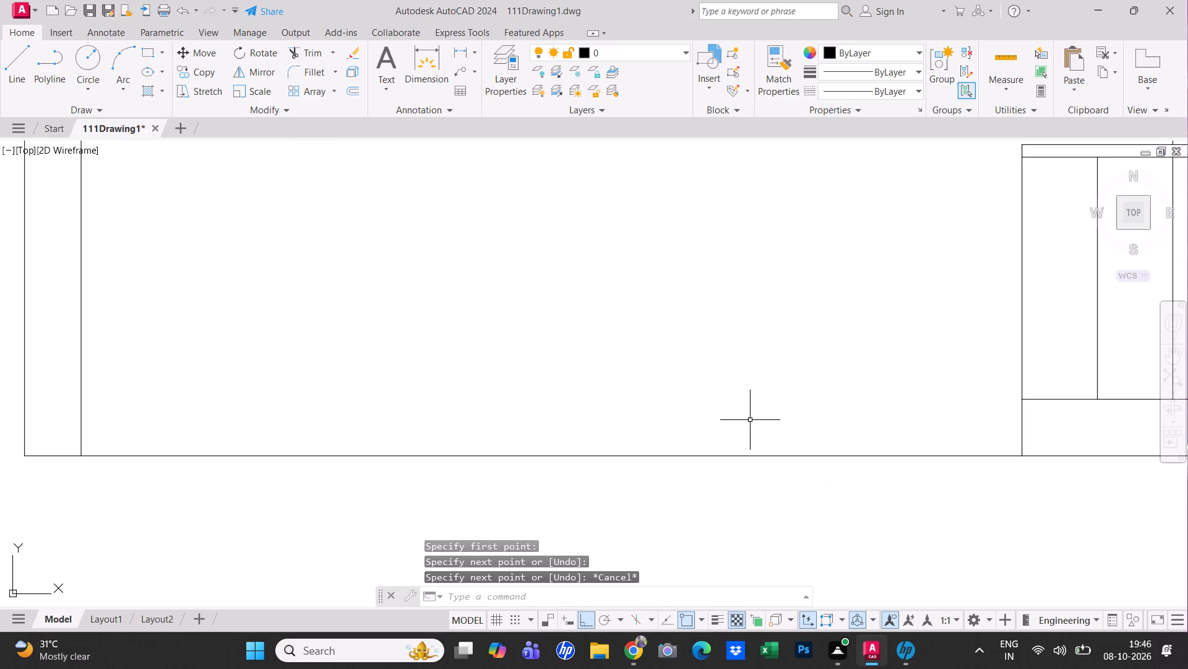
scroll(749, 425, down, 2)
middle_drag(764, 368, 625, 456)
scroll(710, 429, up, 2)
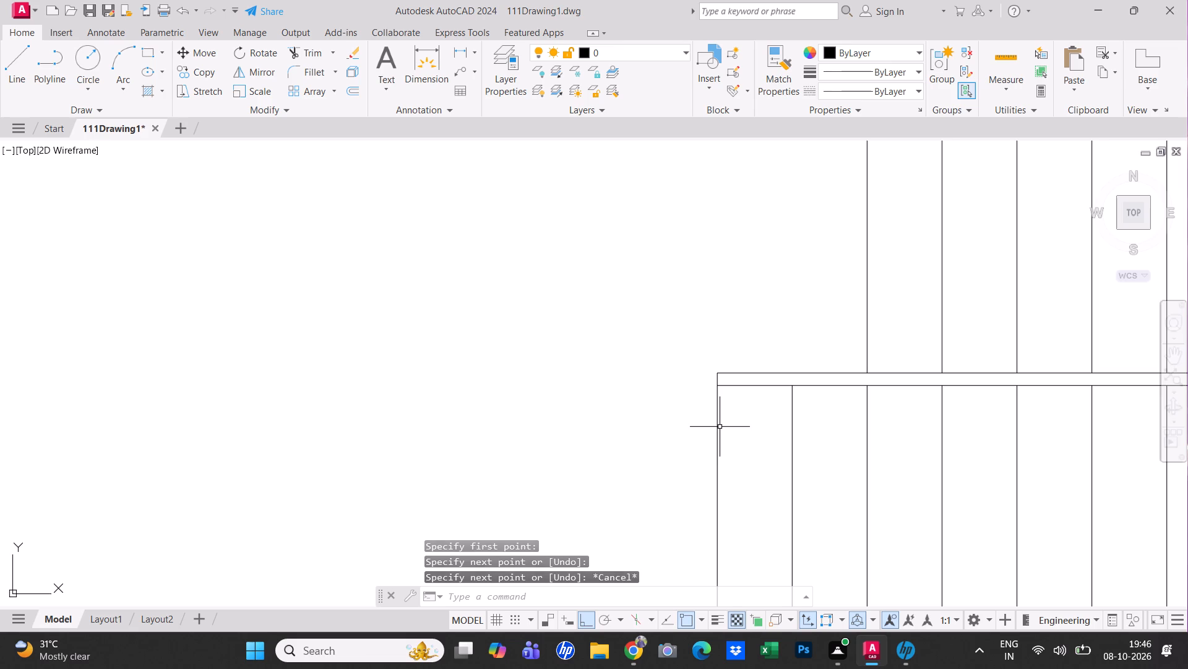
click(718, 426)
click(717, 372)
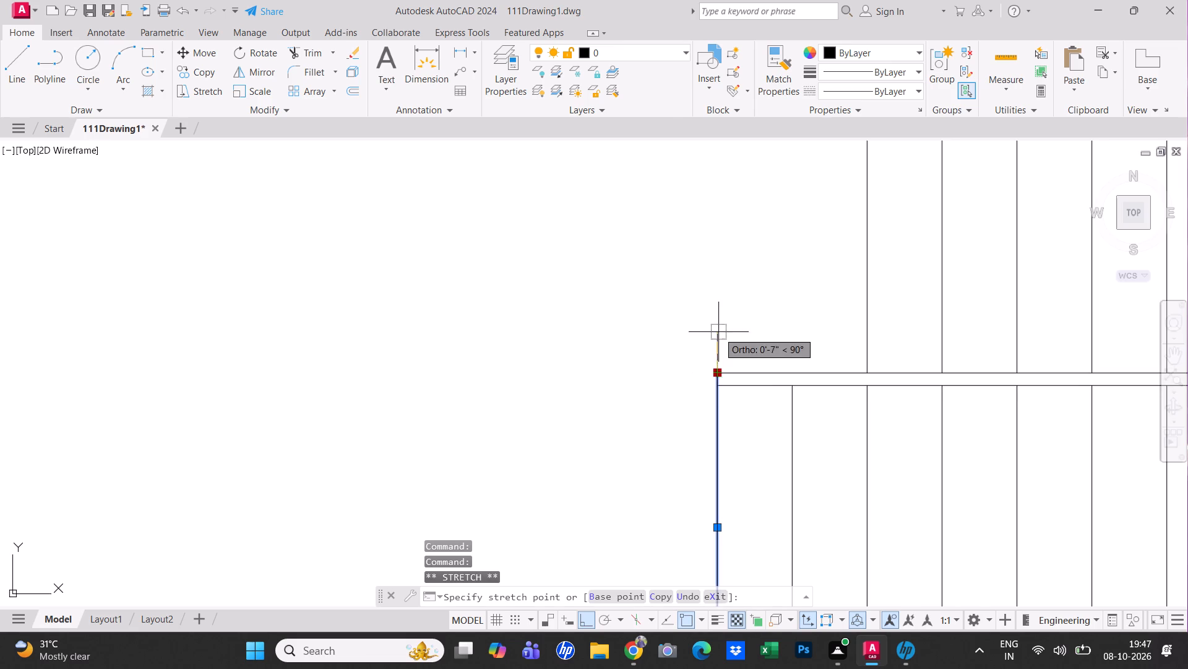
middle_drag(715, 349, 708, 574)
click(708, 354)
key(Escape)
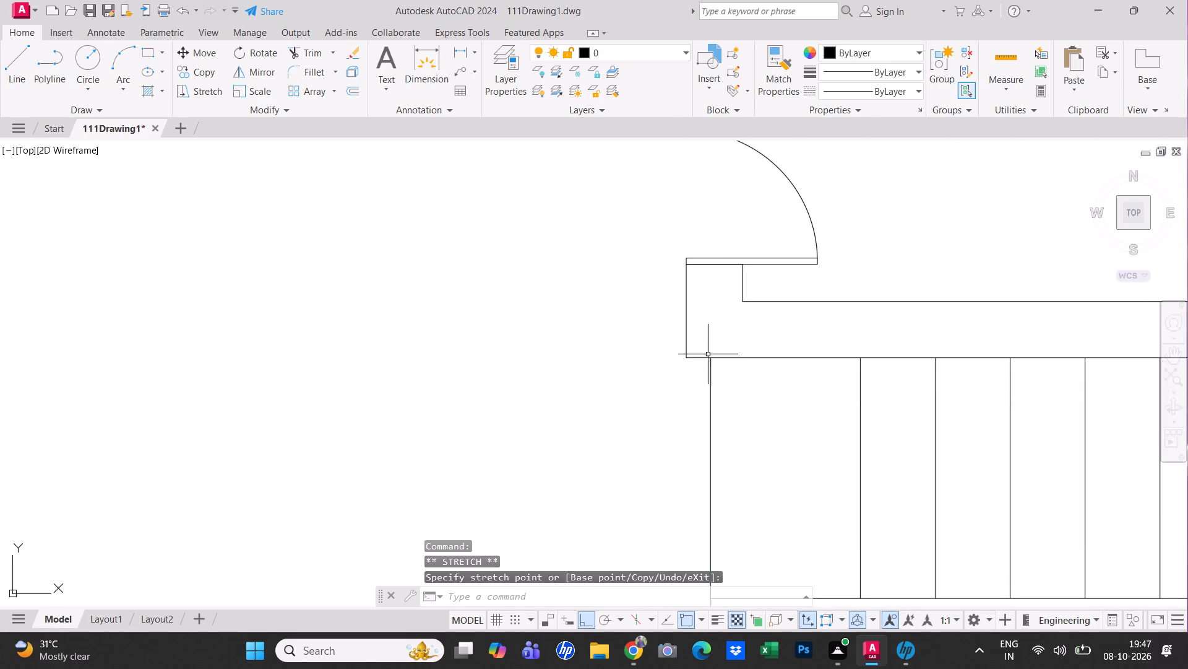
scroll(700, 383, down, 3)
key(Escape)
Stretch the wall line above the double door down across the opening to the lower door leaf as a threshold.
scroll(664, 425, down, 1)
scroll(683, 359, up, 2)
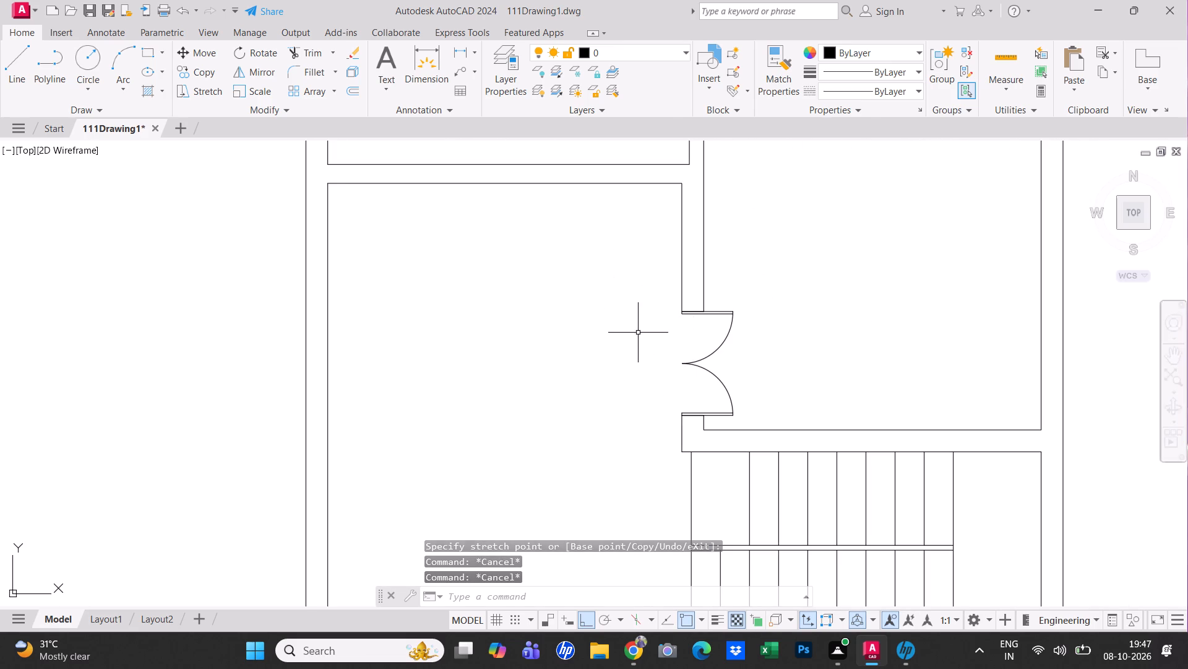
click(682, 261)
click(684, 312)
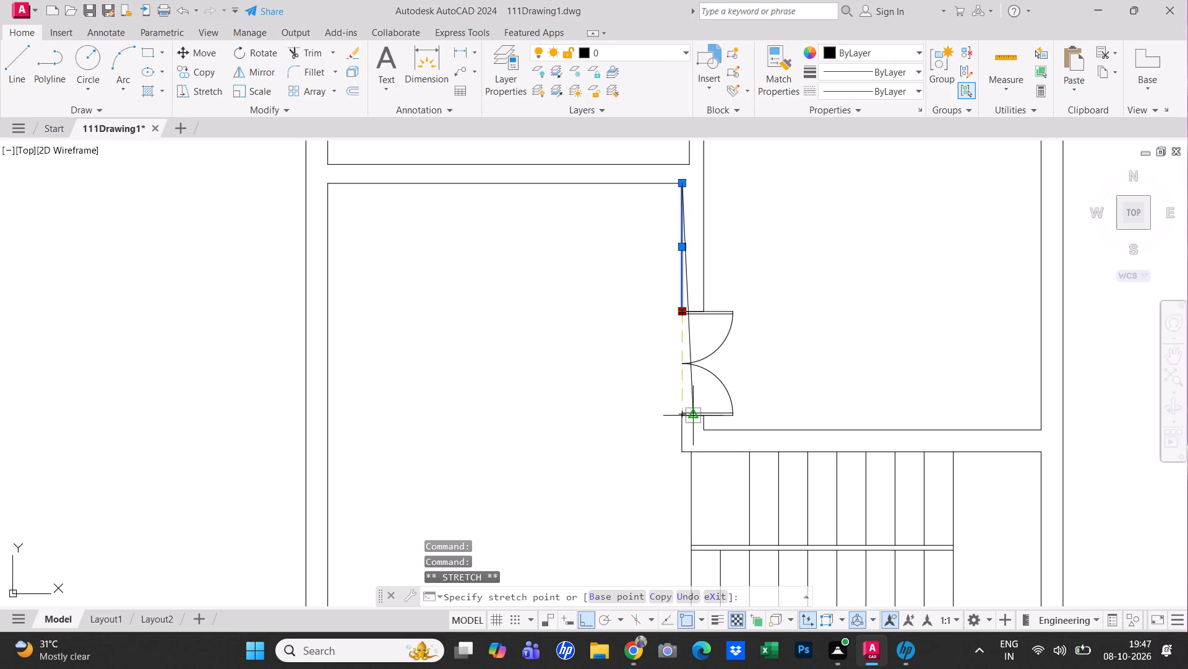
scroll(684, 419, up, 4)
click(660, 394)
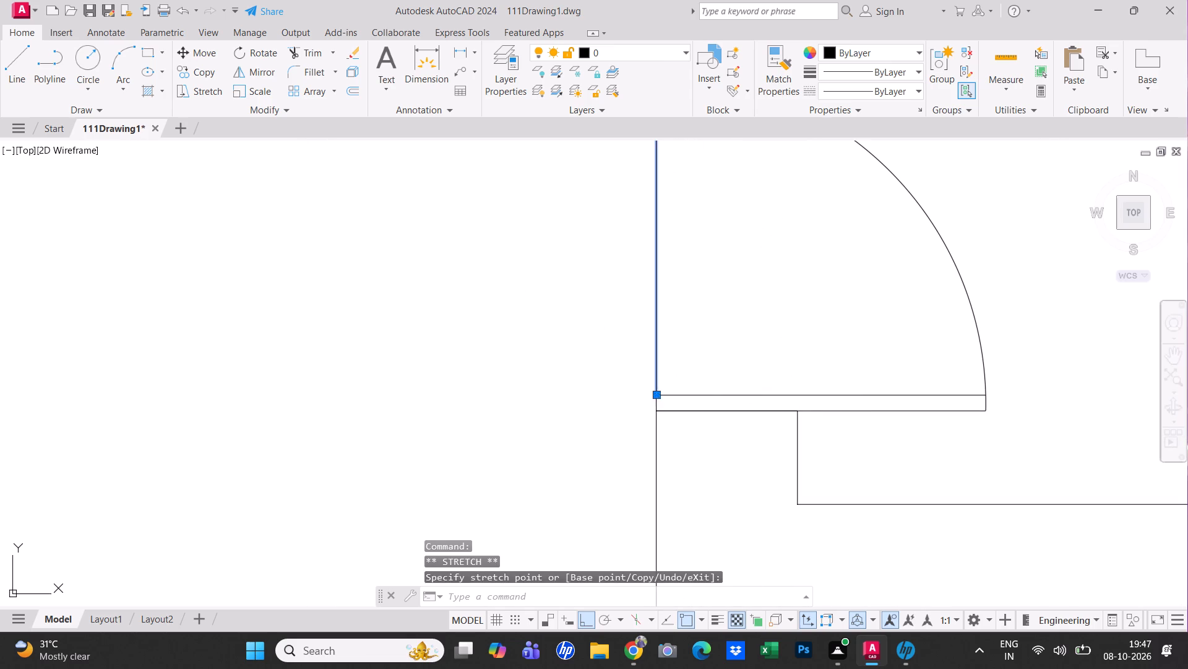
key(Escape)
scroll(535, 375, down, 4)
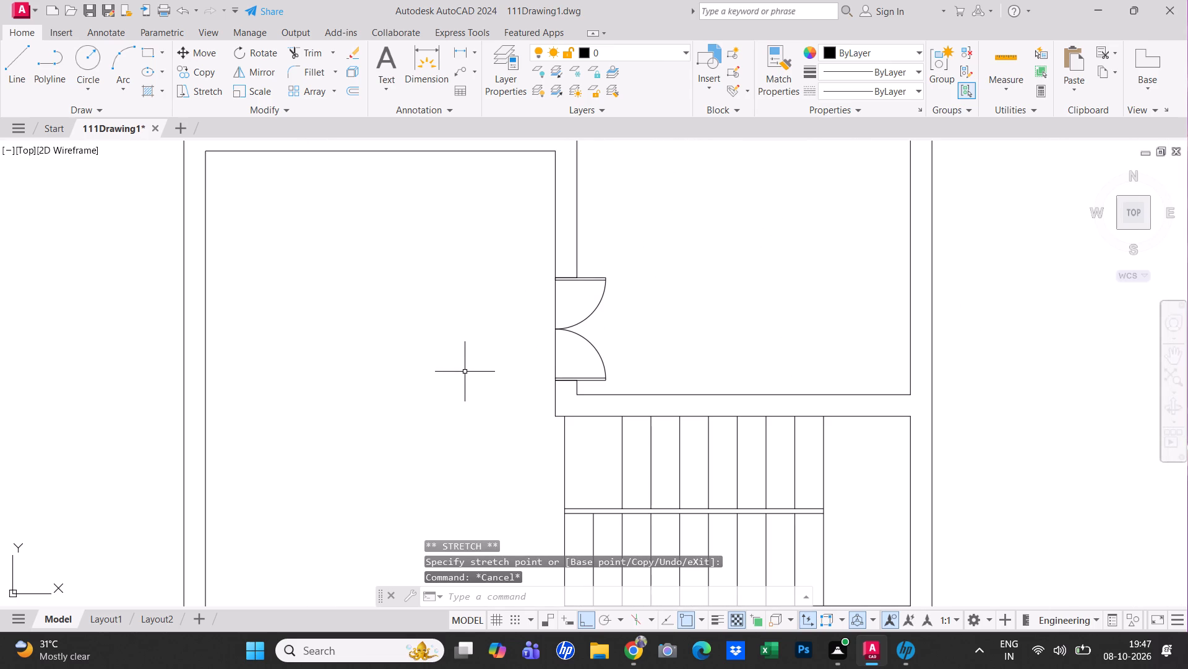
key(1)
key(Escape)
Open the drawing "50000+CAD.Blocks (1)" from the Desktop.
scroll(468, 383, down, 2)
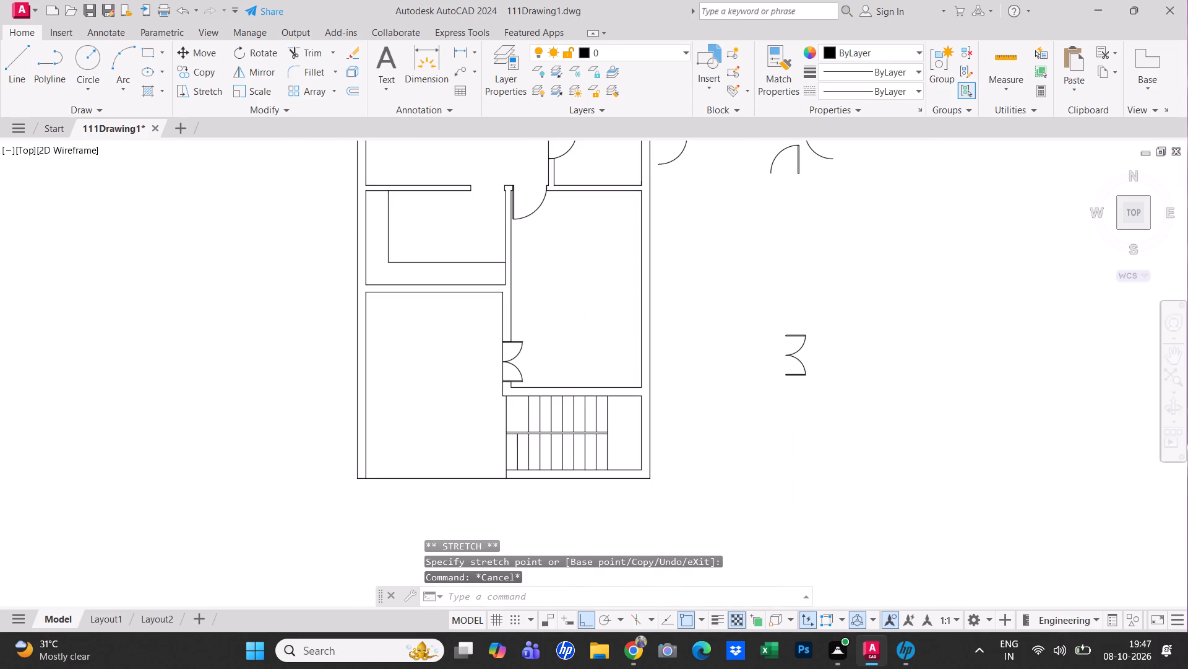
scroll(468, 383, down, 1)
key(Escape)
middle_drag(536, 302, 562, 444)
scroll(556, 328, up, 1)
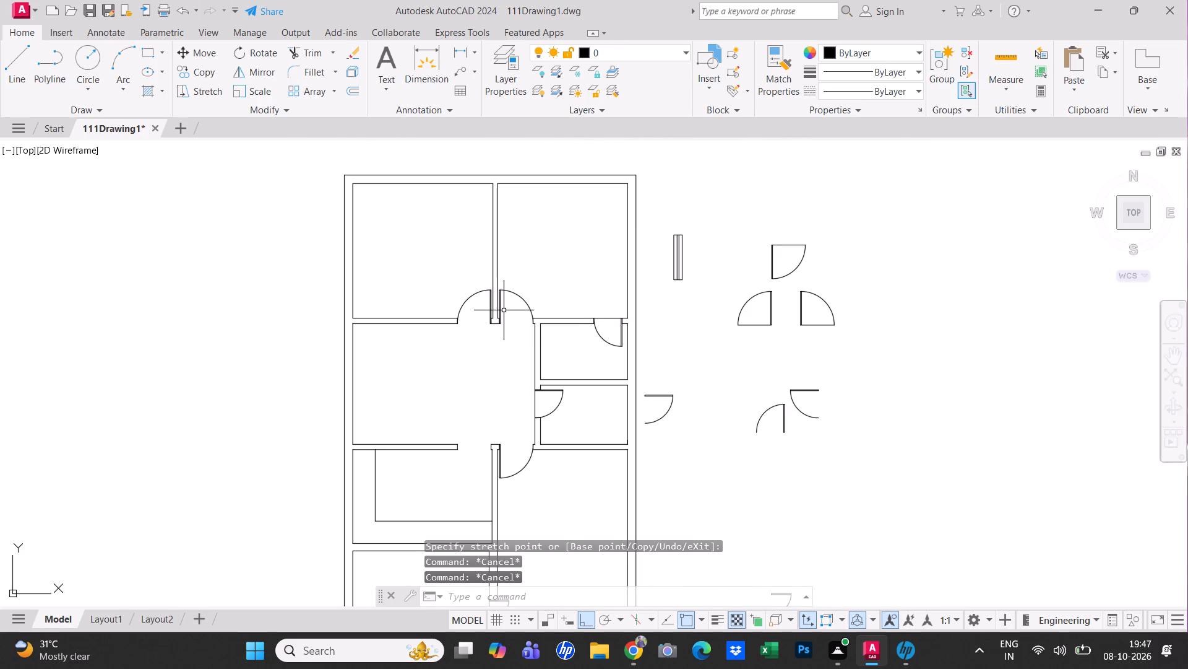
click(24, 125)
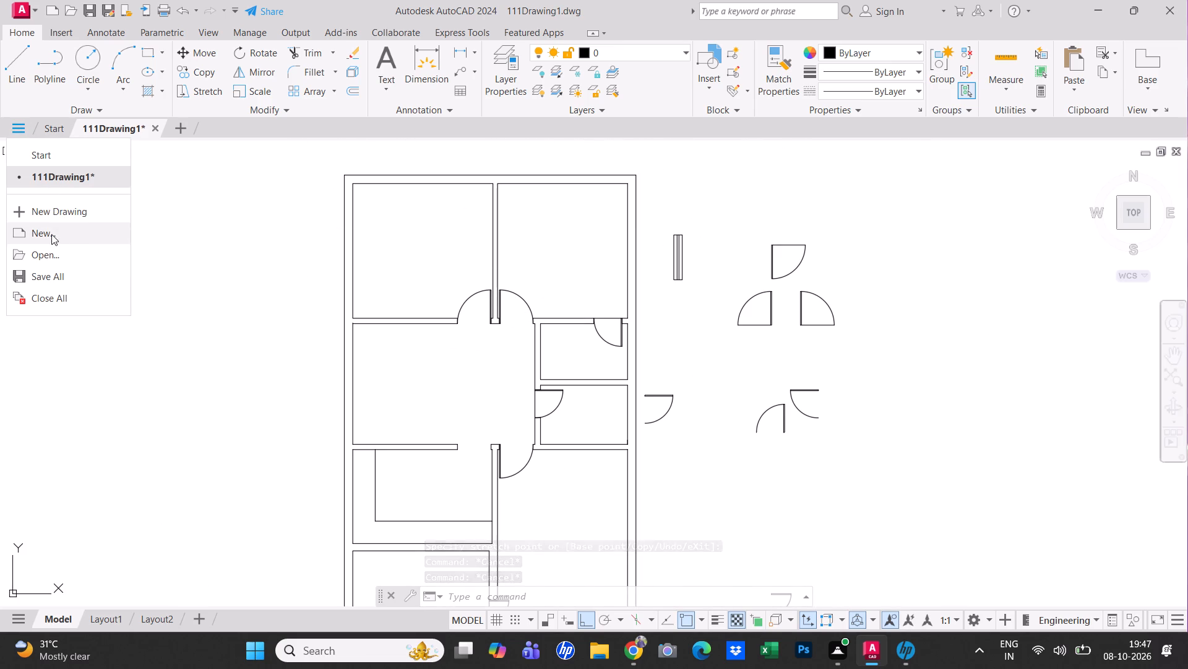
click(50, 262)
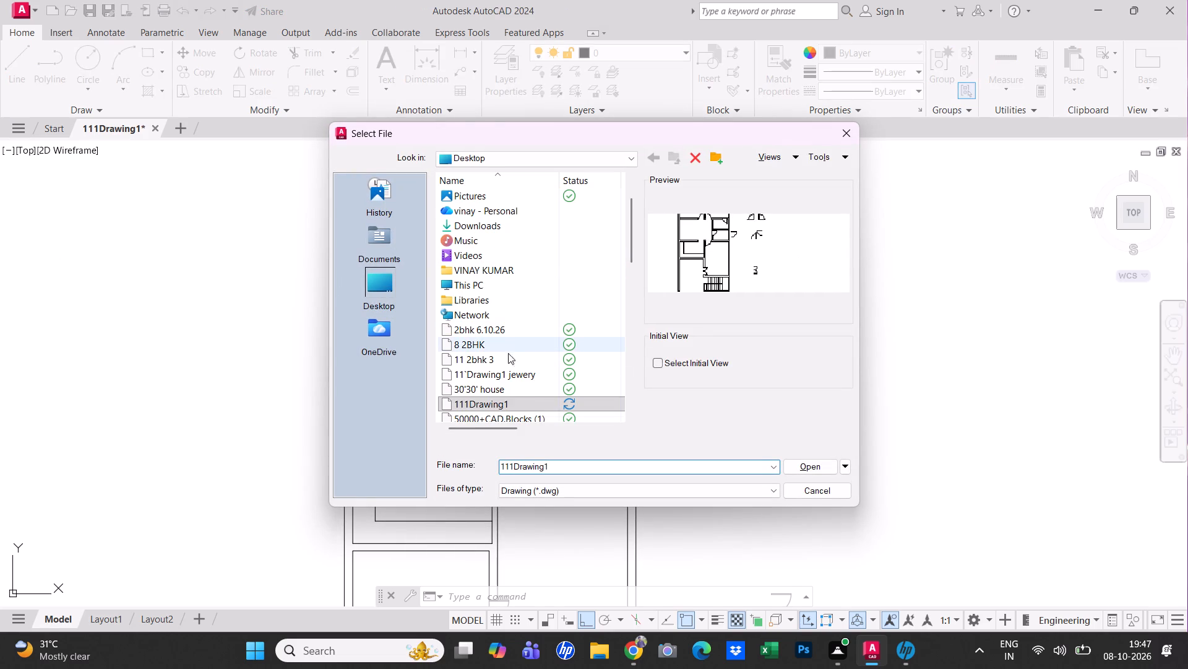
scroll(479, 358, down, 1)
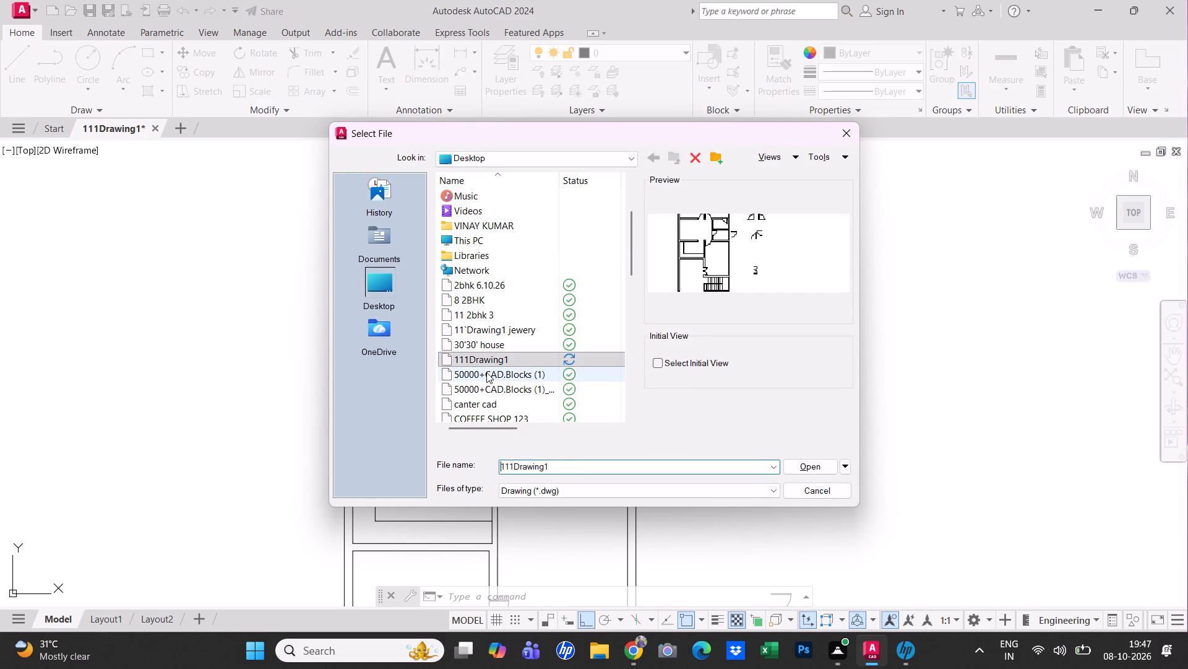
click(486, 372)
click(806, 468)
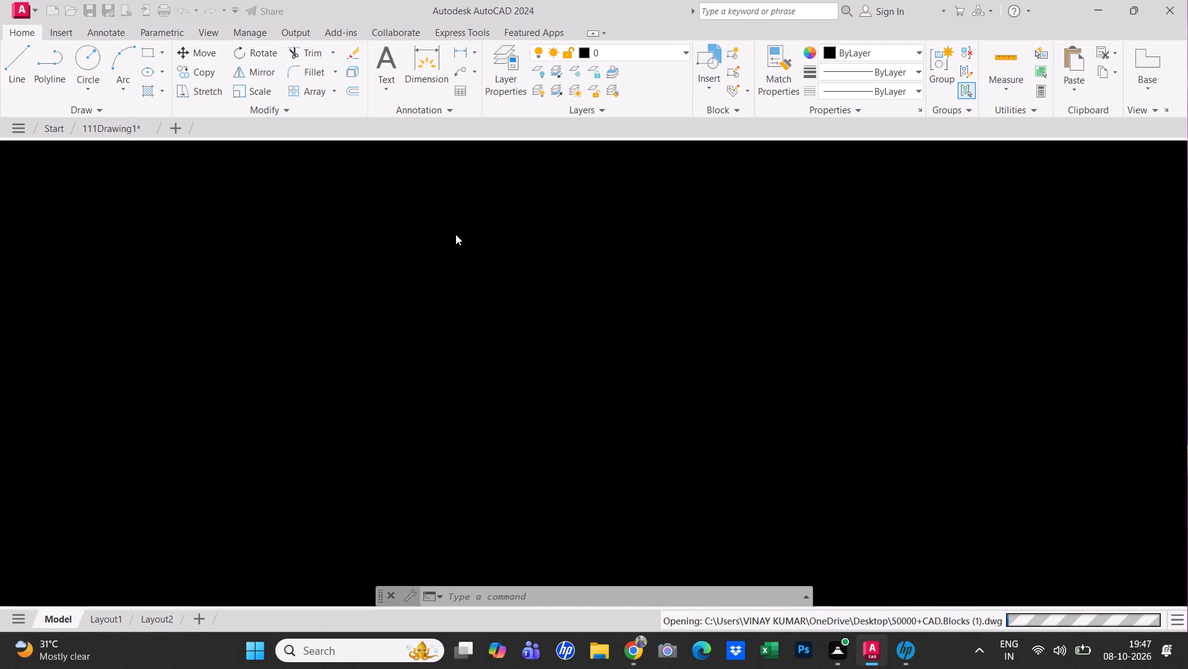
scroll(527, 245, down, 3)
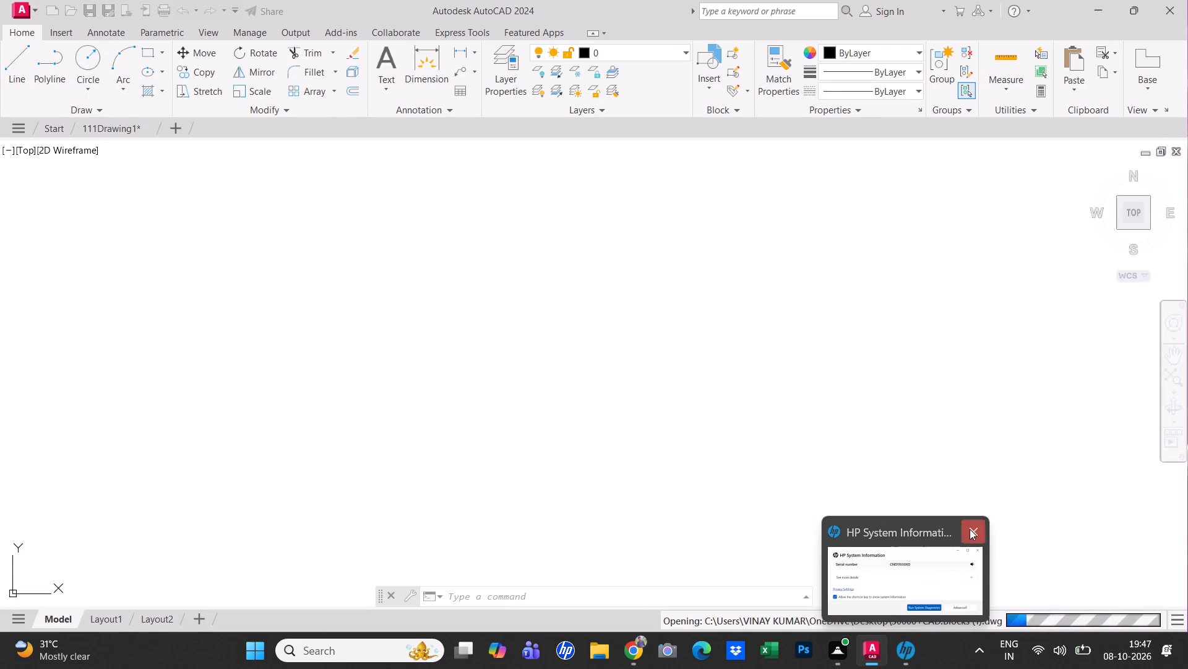
Close the HP System Information window.
click(970, 530)
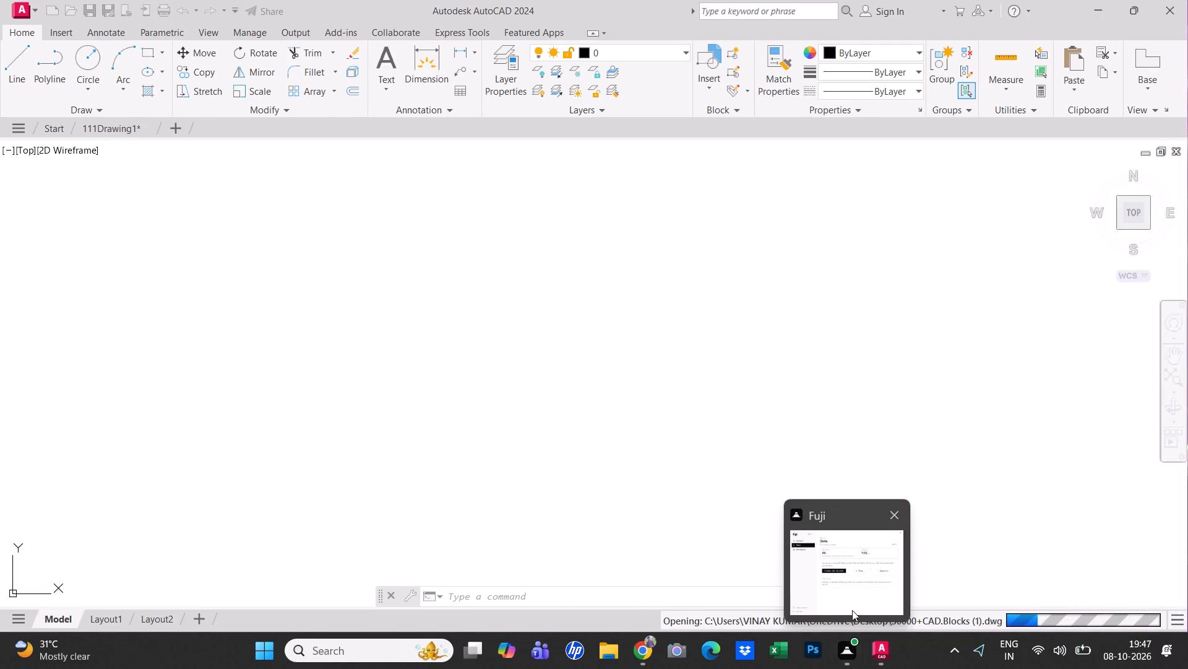
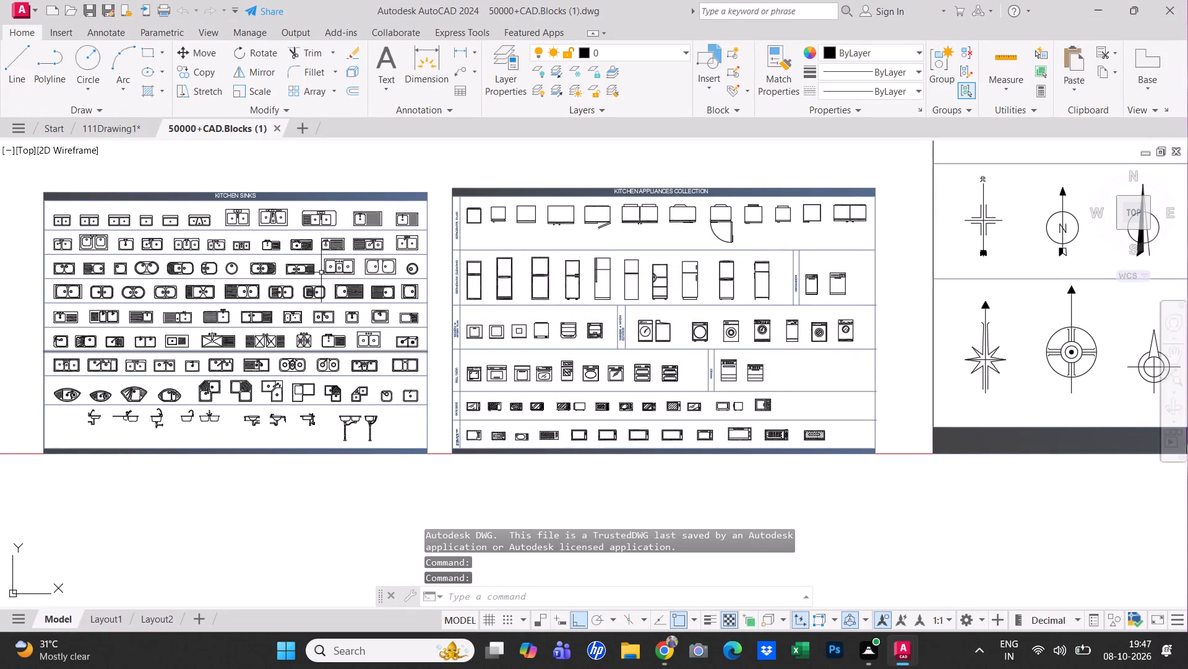
Copy the double bed block with two nightstands from the third row of BEDS PLAN in the 50000+CAD.Blocks drawing.
click(129, 129)
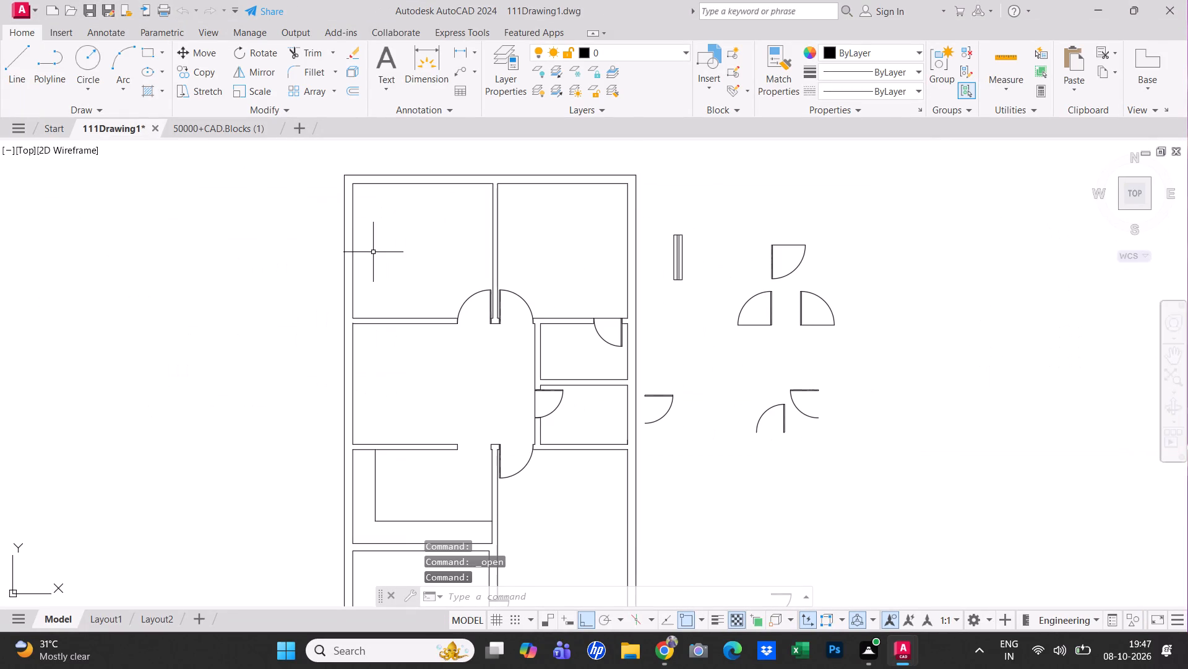
click(215, 132)
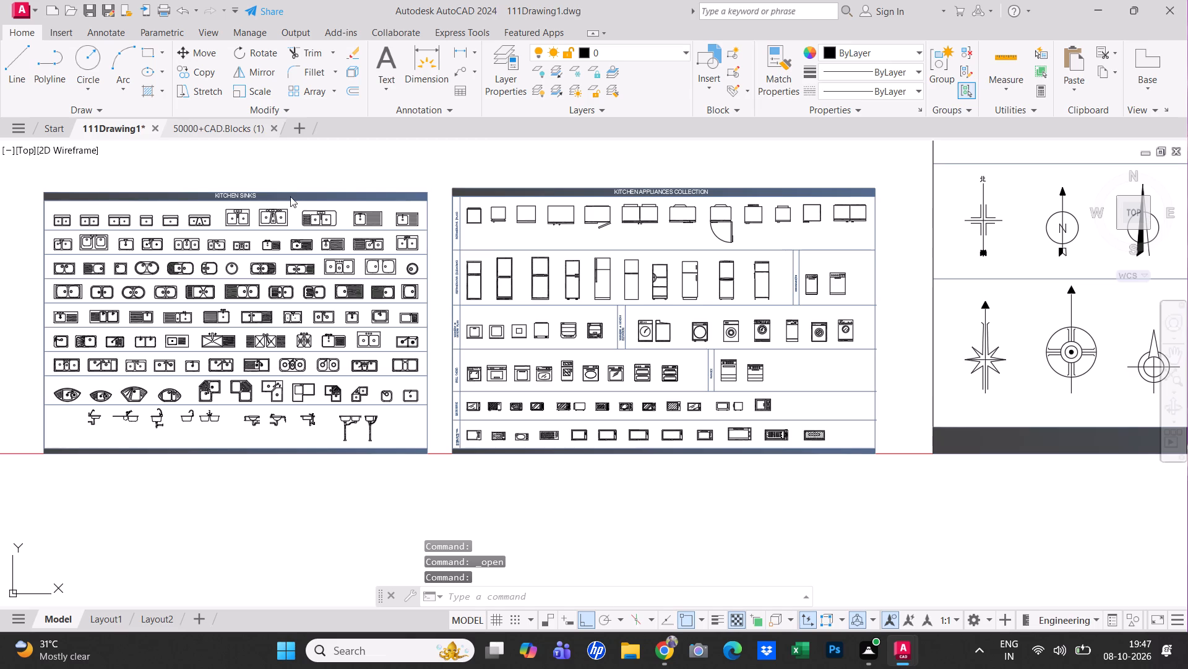
scroll(292, 302, down, 1)
scroll(373, 323, down, 1)
middle_drag(409, 361, 409, 357)
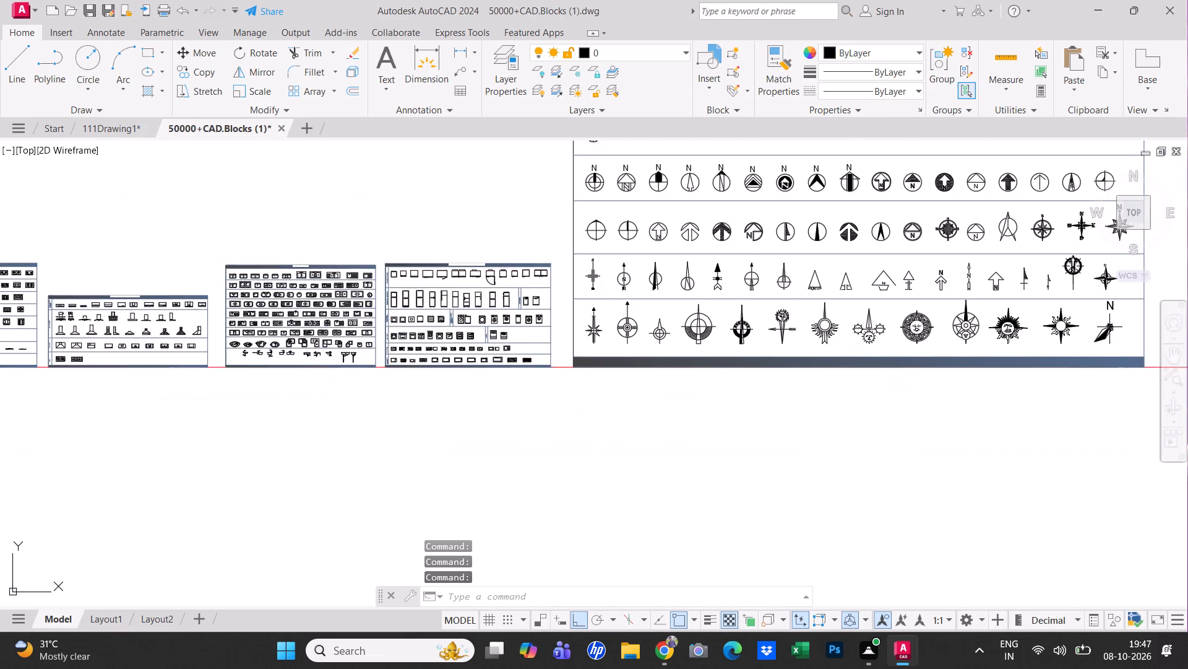
middle_drag(409, 357, 602, 359)
middle_drag(305, 311, 960, 293)
middle_drag(270, 284, 1187, 298)
scroll(293, 281, down, 1)
middle_drag(288, 279, 695, 256)
middle_drag(624, 199, 634, 286)
scroll(634, 286, up, 1)
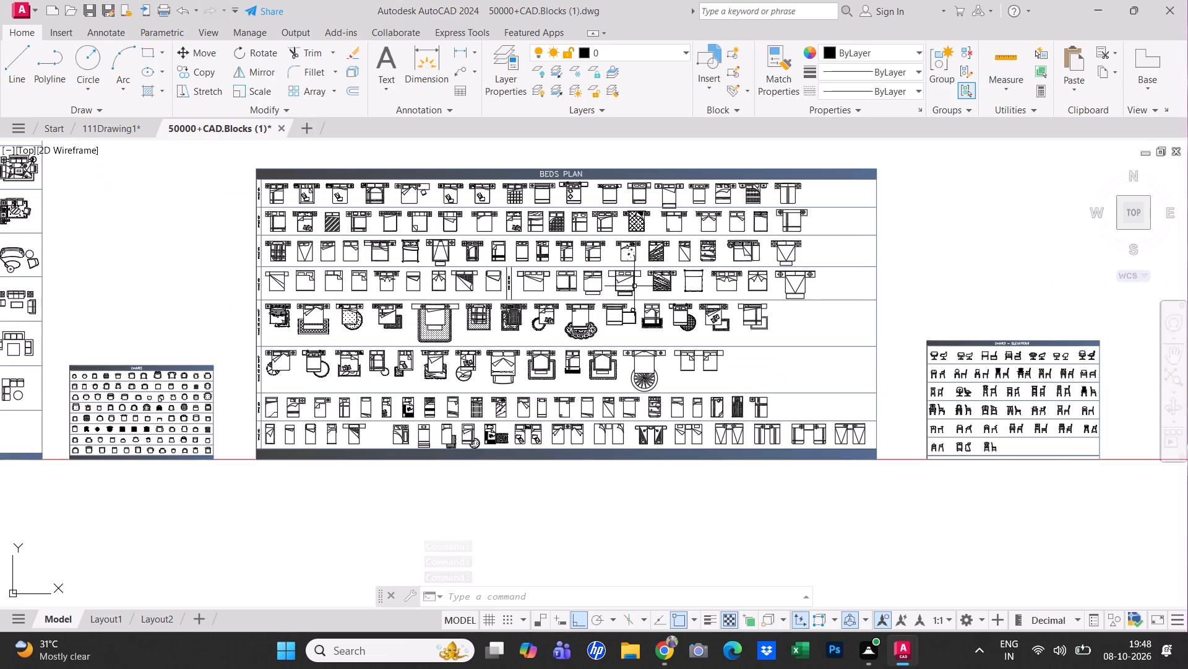
middle_drag(632, 289, 536, 341)
middle_drag(531, 339, 532, 333)
scroll(531, 333, up, 1)
middle_drag(532, 333, 671, 327)
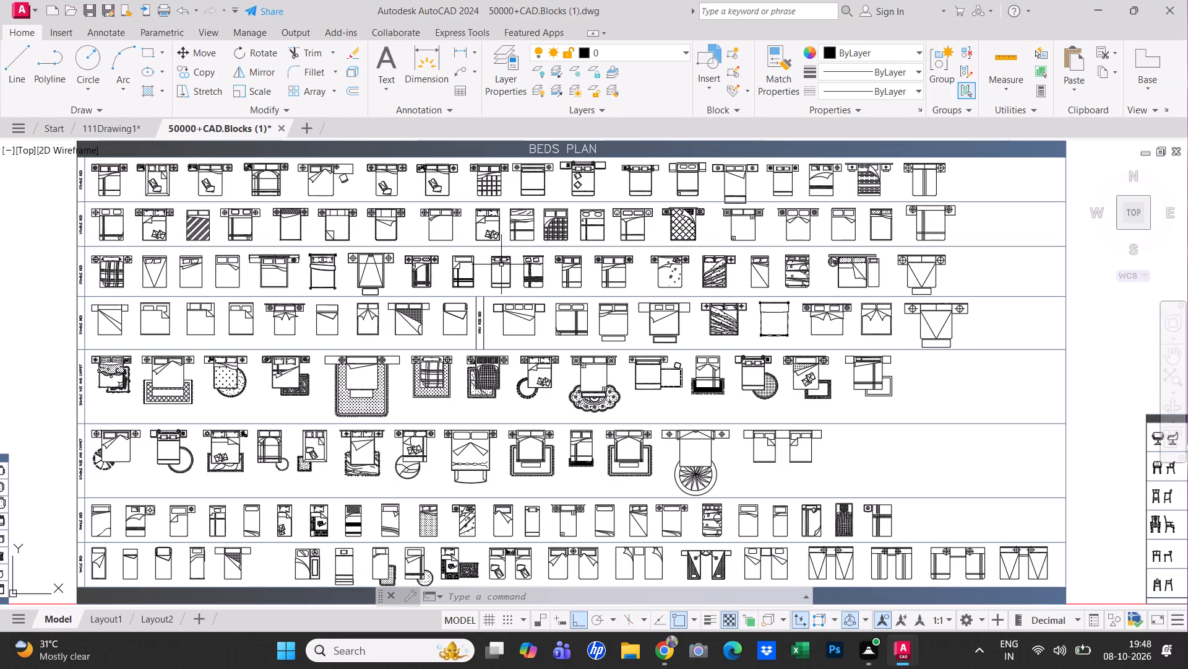
scroll(594, 268, up, 1)
middle_drag(594, 268, 600, 291)
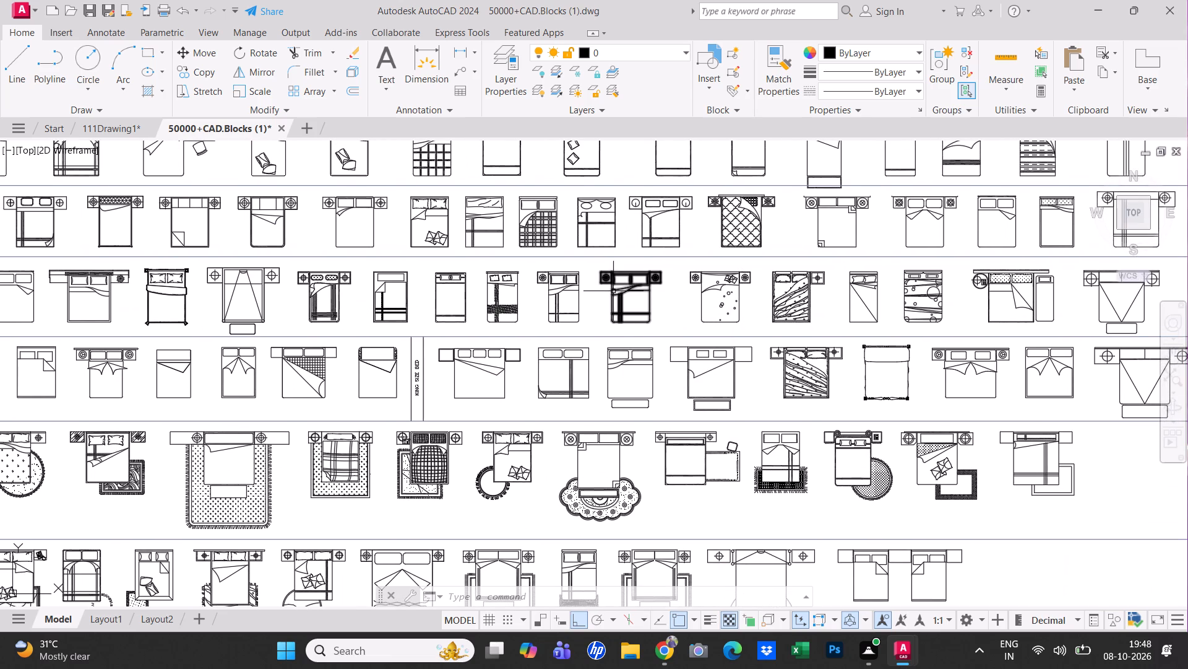
click(614, 284)
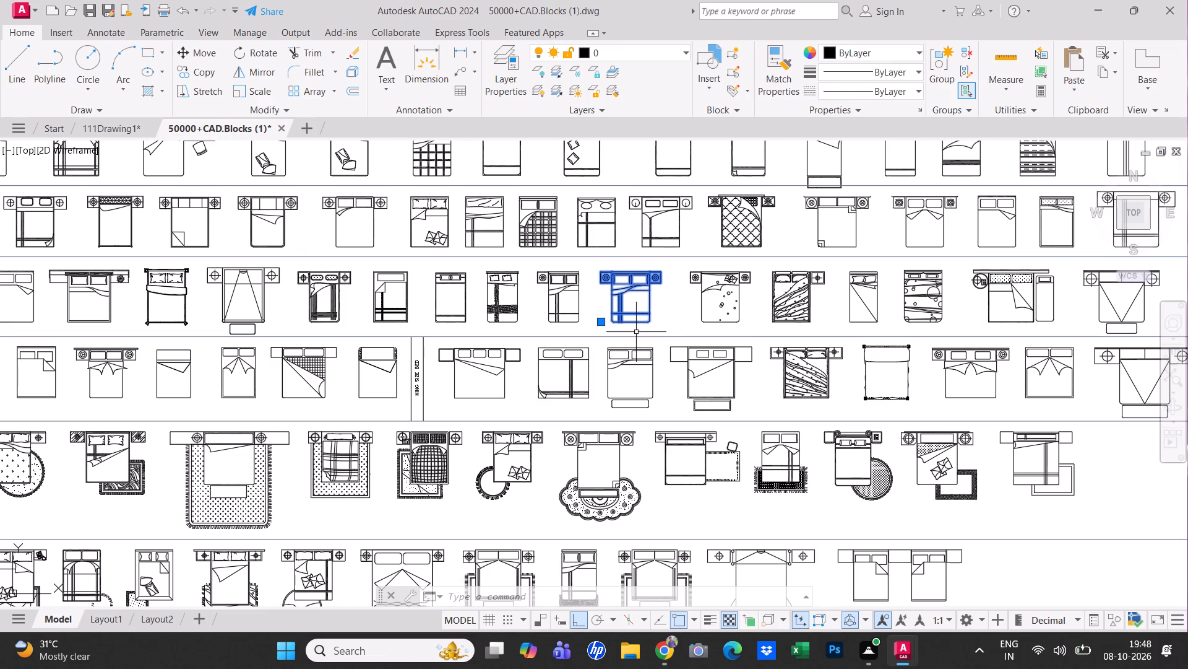
key(ctrl+c)
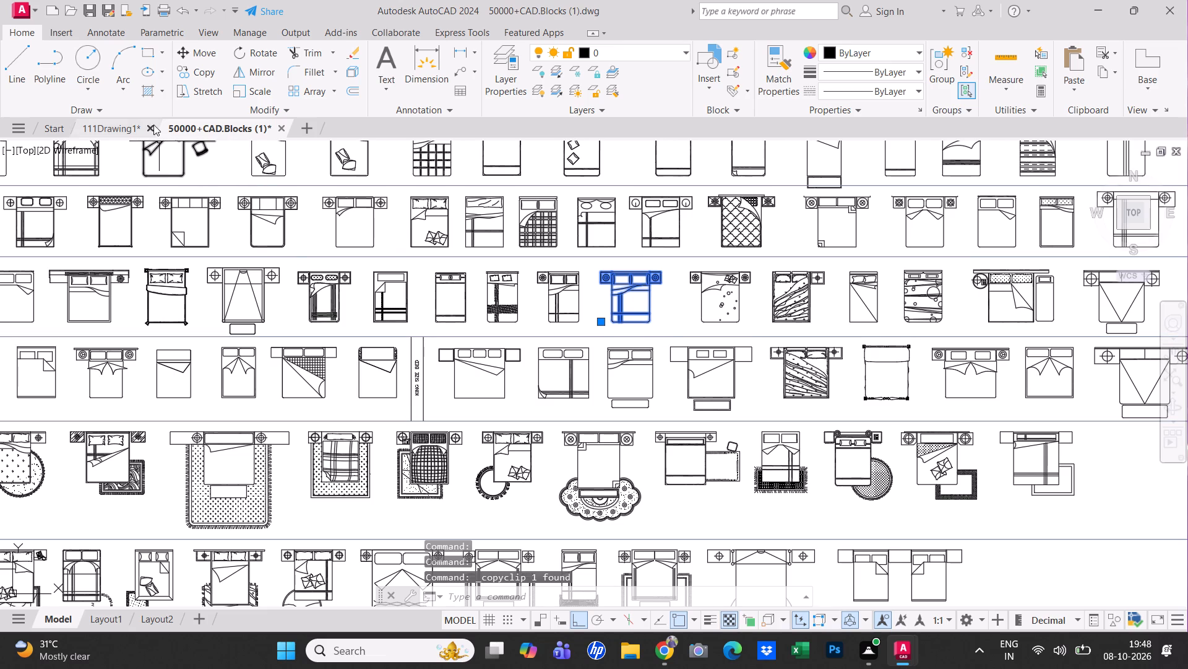
Paste the copied bed block into 111Drawing1, in the empty space beside the floor plan.
click(101, 123)
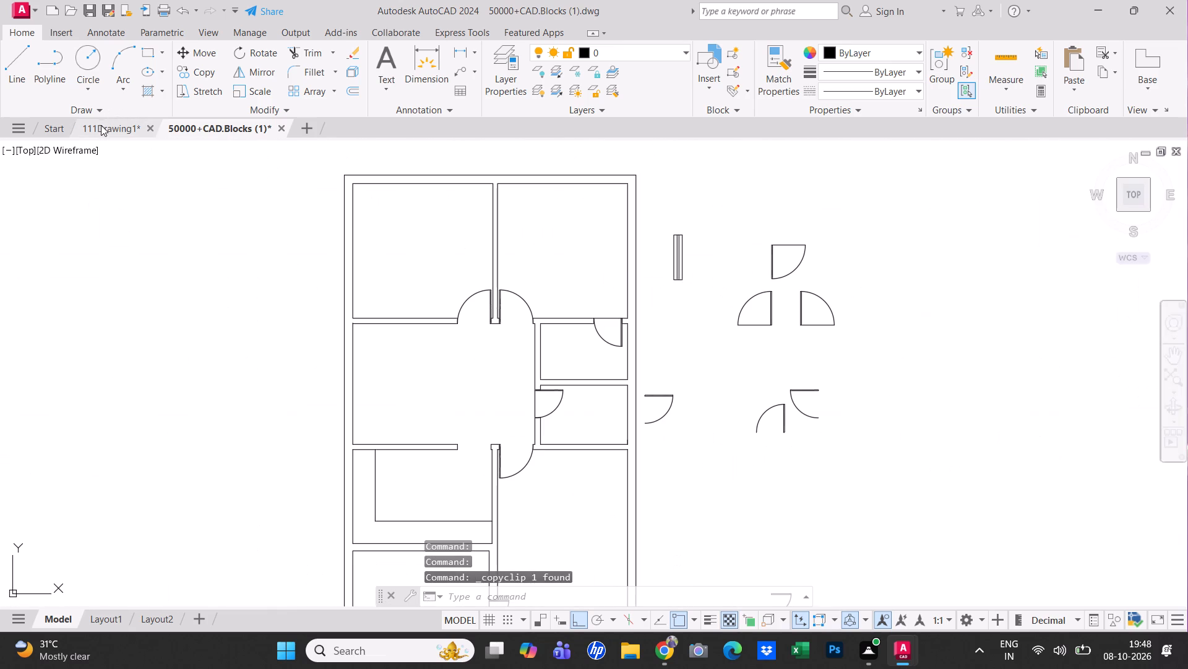
key(ctrl+v)
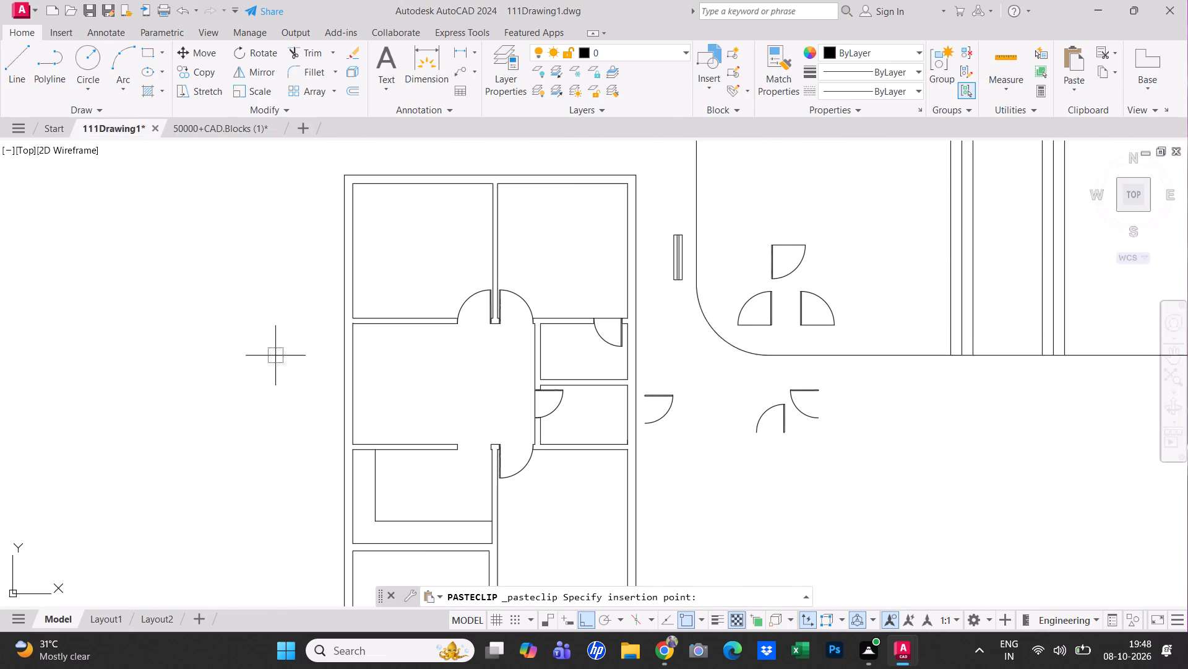
scroll(267, 419, down, 6)
scroll(516, 395, down, 3)
click(457, 388)
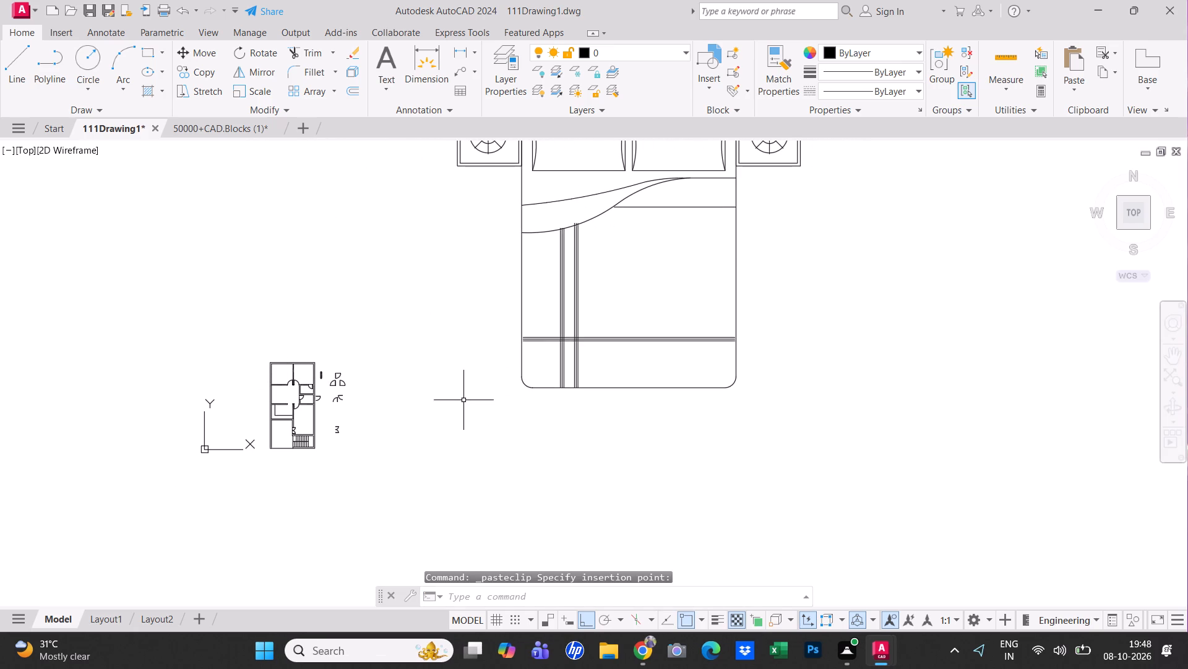
Scale the oversized bed block down to a small fraction of its size, close to the floor plan's scale.
scroll(469, 408, down, 1)
scroll(468, 408, up, 1)
scroll(468, 408, down, 1)
middle_drag(597, 355, 597, 404)
drag(645, 458, 645, 453)
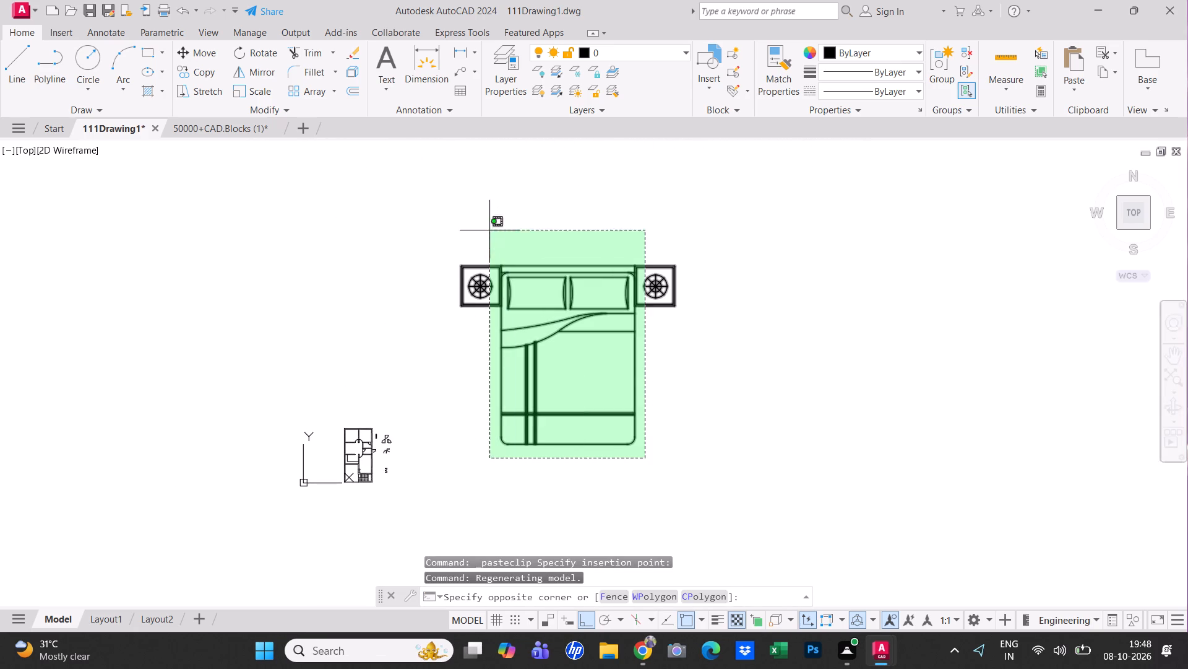
click(475, 219)
right_click(475, 219)
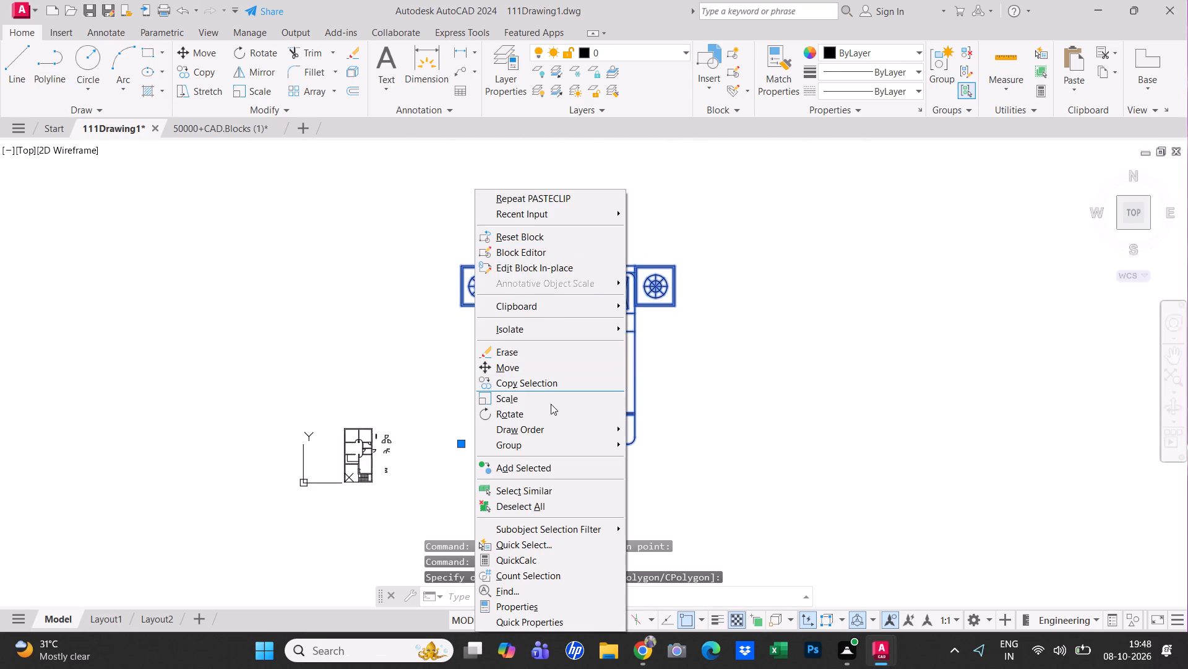
click(548, 403)
click(576, 319)
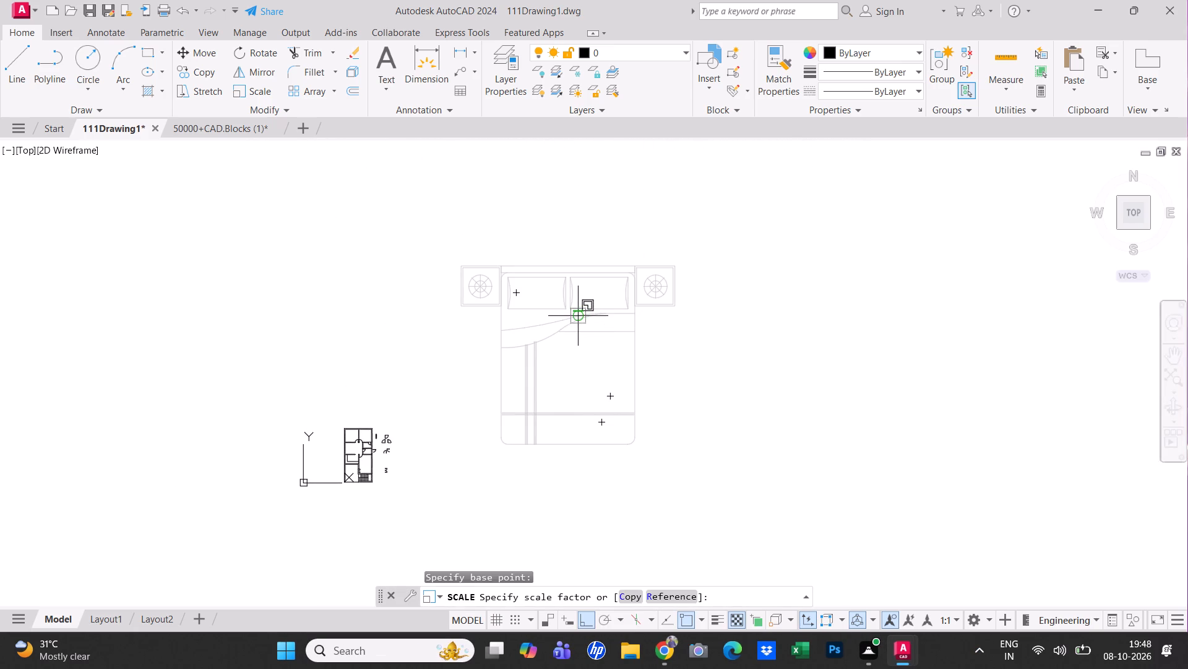
click(578, 333)
click(579, 317)
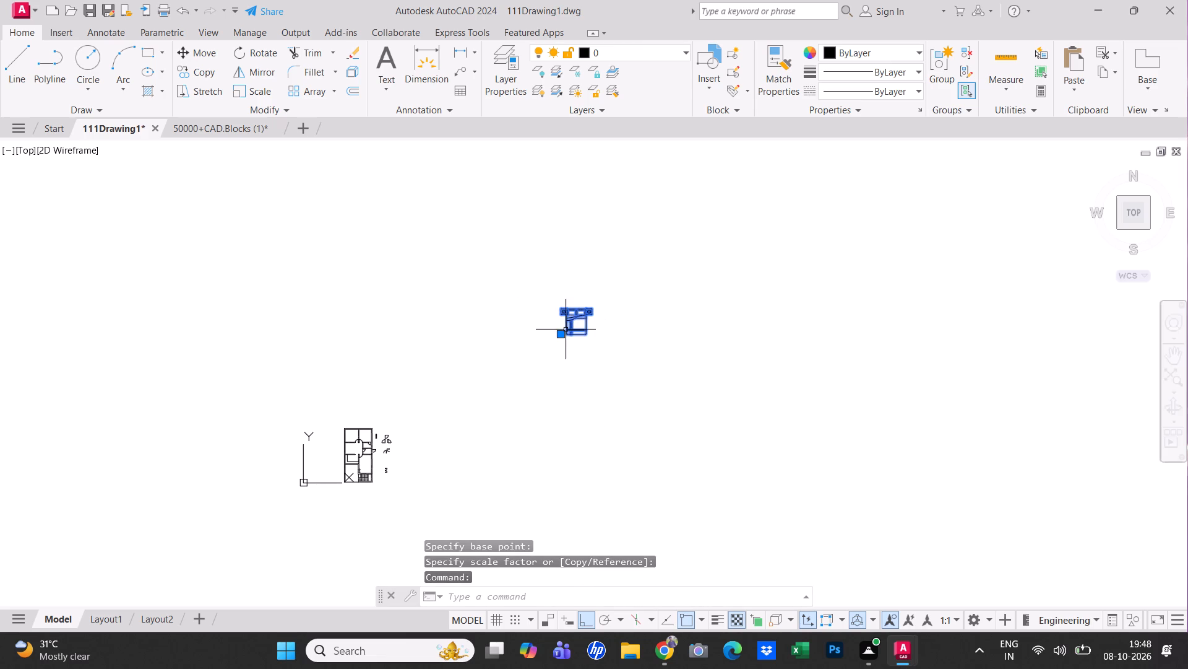
Move the reduced bed block next to the floor plan, just beyond the loose door symbols.
click(564, 333)
click(408, 407)
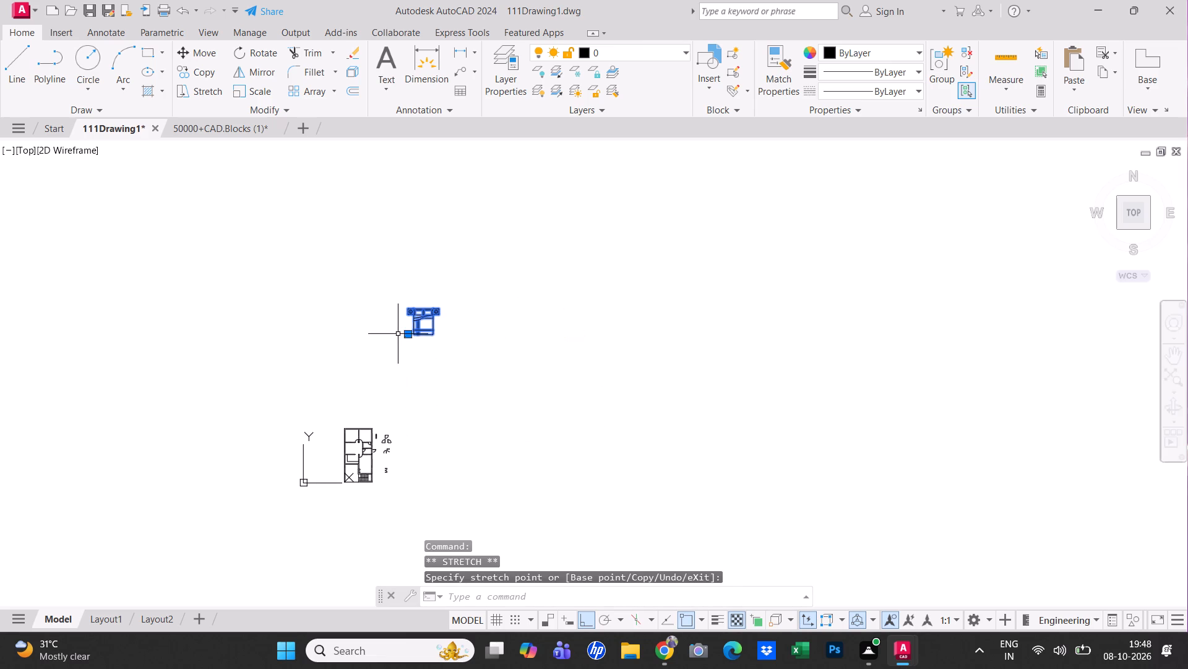
click(410, 328)
click(410, 334)
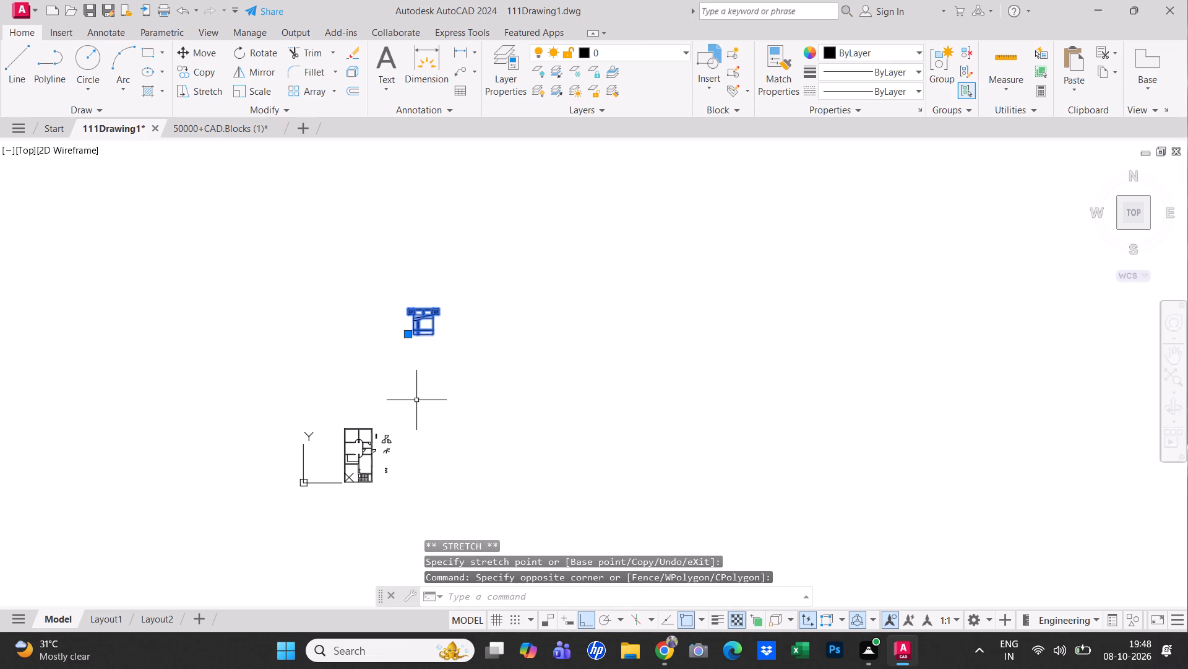
click(411, 338)
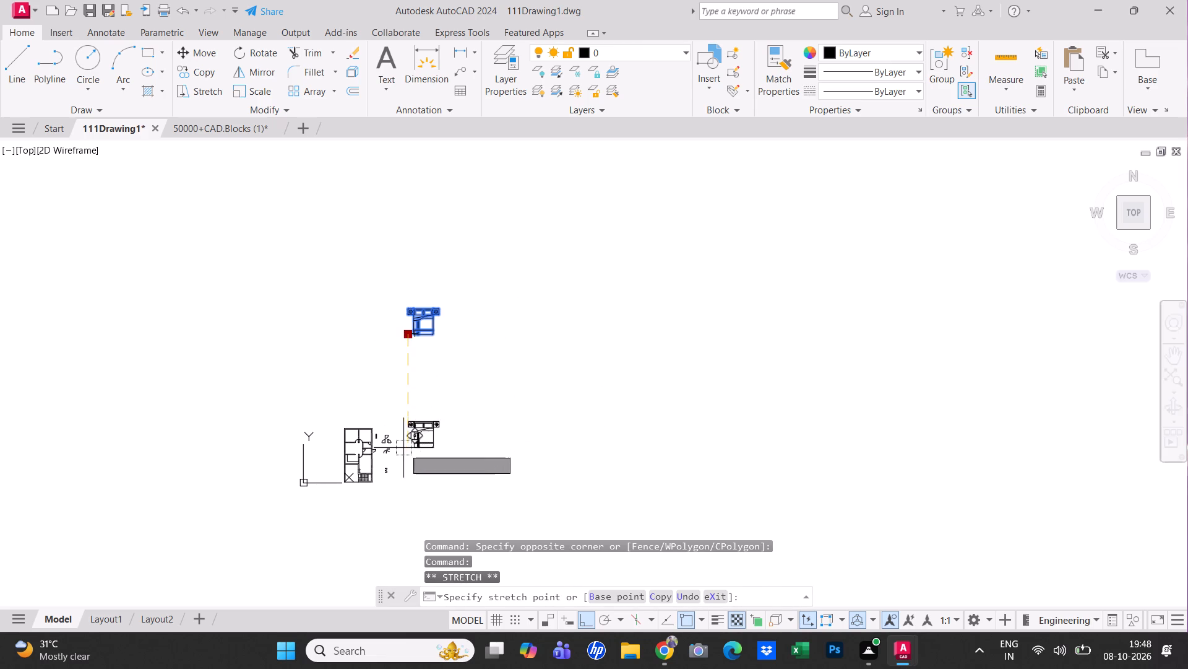
scroll(400, 456, up, 4)
click(398, 451)
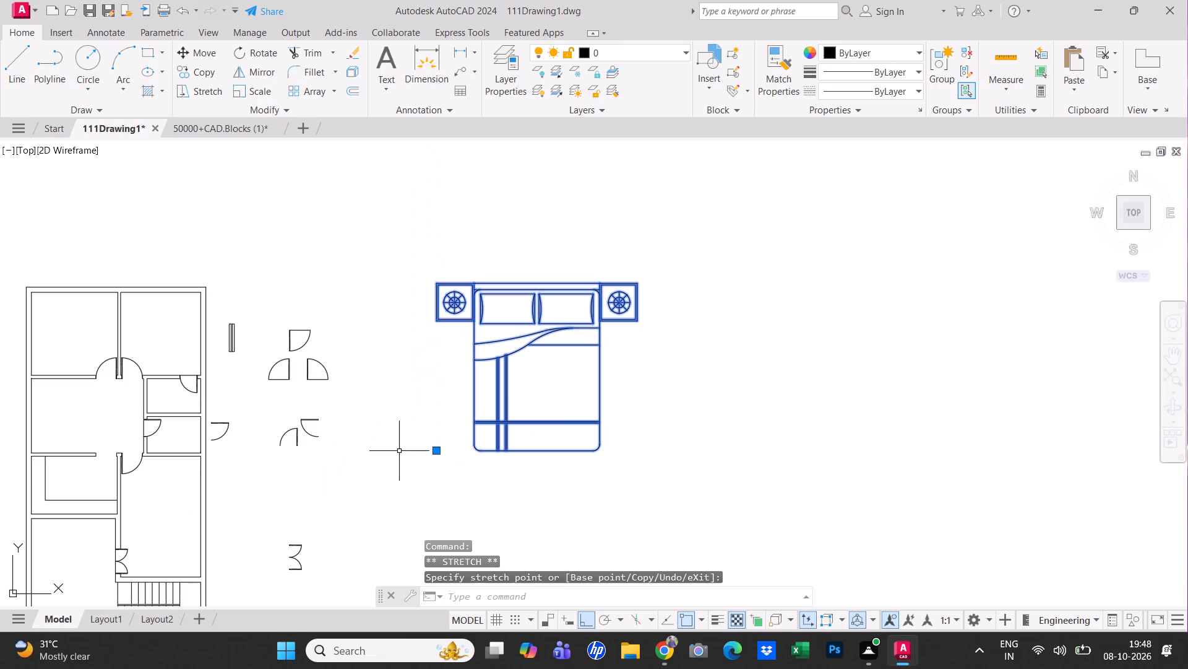
Scale the bed block down in two more passes so it fits a bedroom of the plan.
middle_drag(454, 427, 598, 425)
right_click(647, 375)
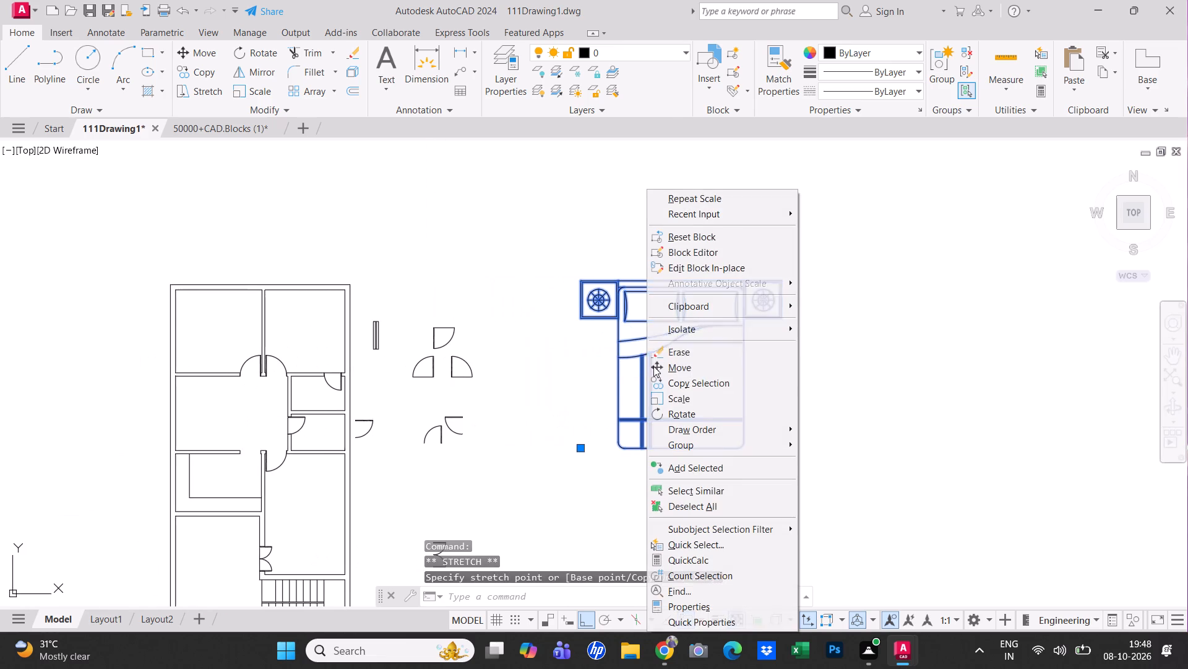
click(714, 393)
click(629, 302)
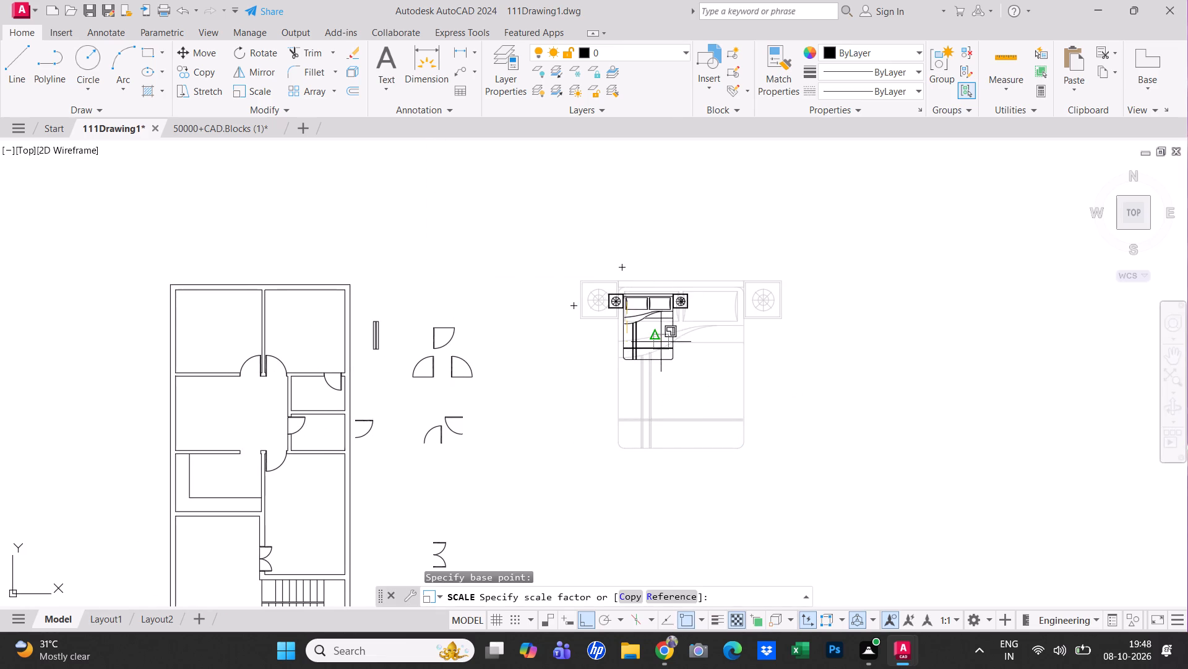
click(661, 341)
click(631, 325)
right_click(631, 326)
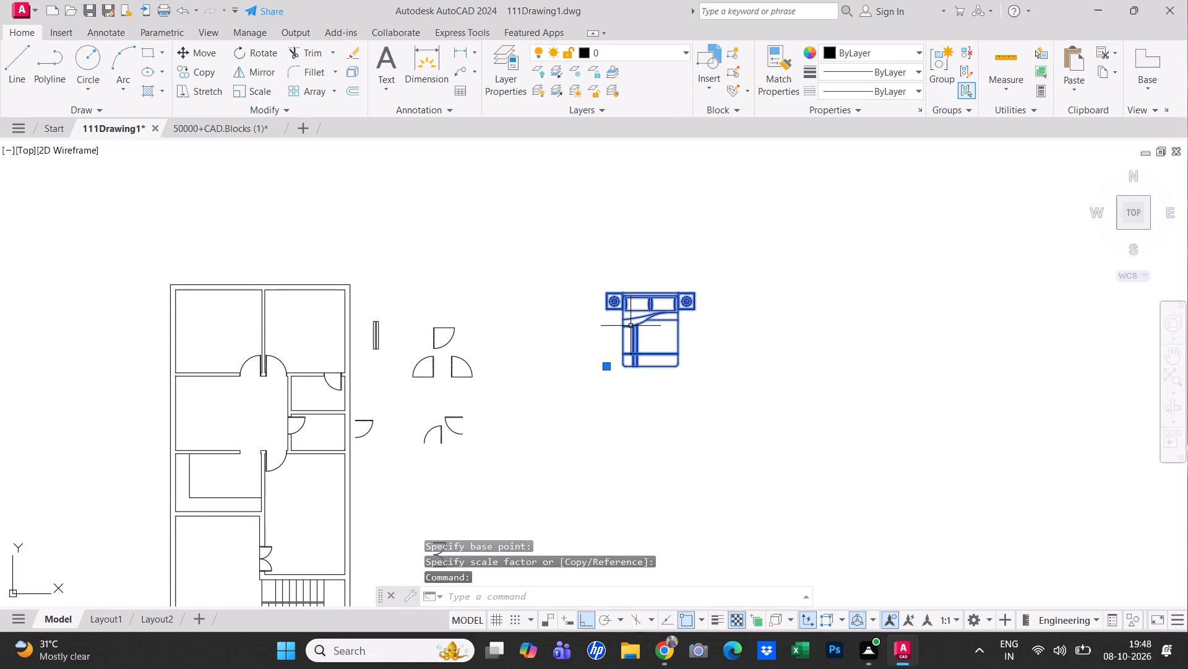
click(652, 395)
click(652, 356)
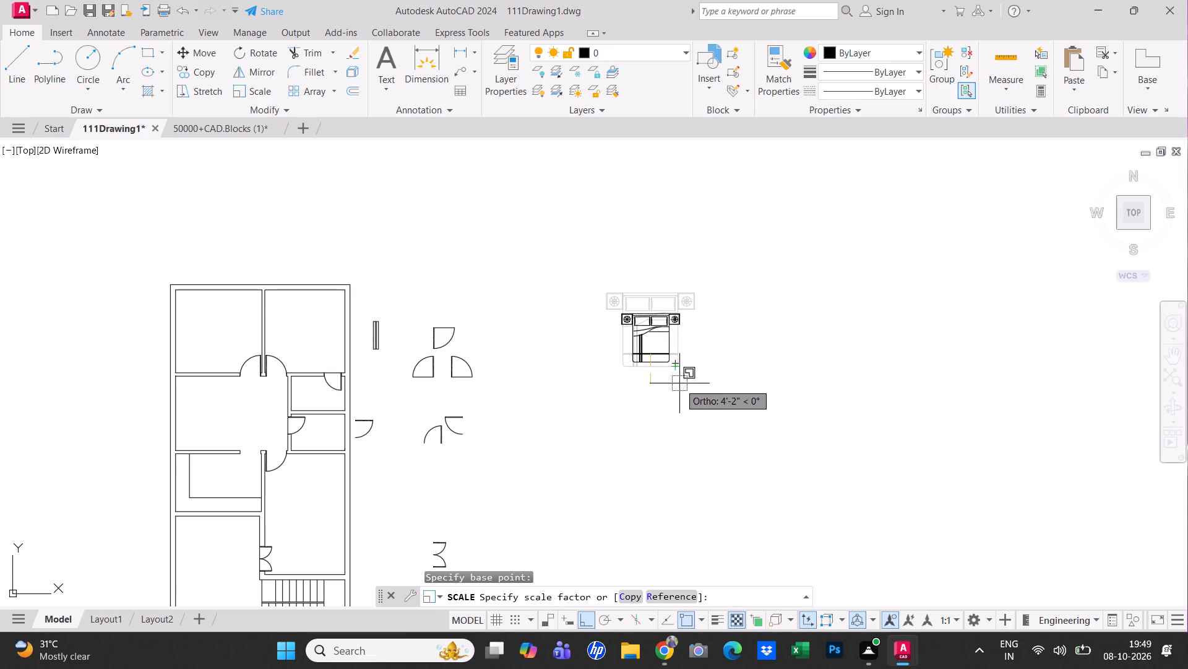
click(679, 383)
Move the bed block into the plan's upper-right bedroom, with its headboard near the top wall.
click(660, 351)
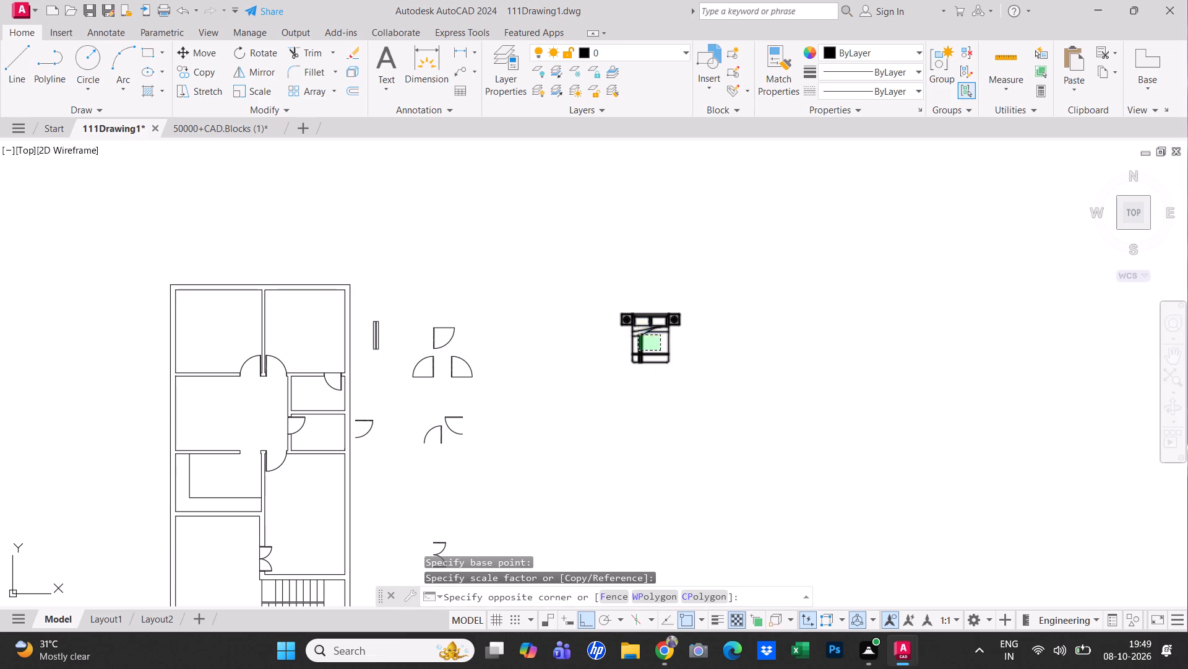
click(638, 335)
click(619, 363)
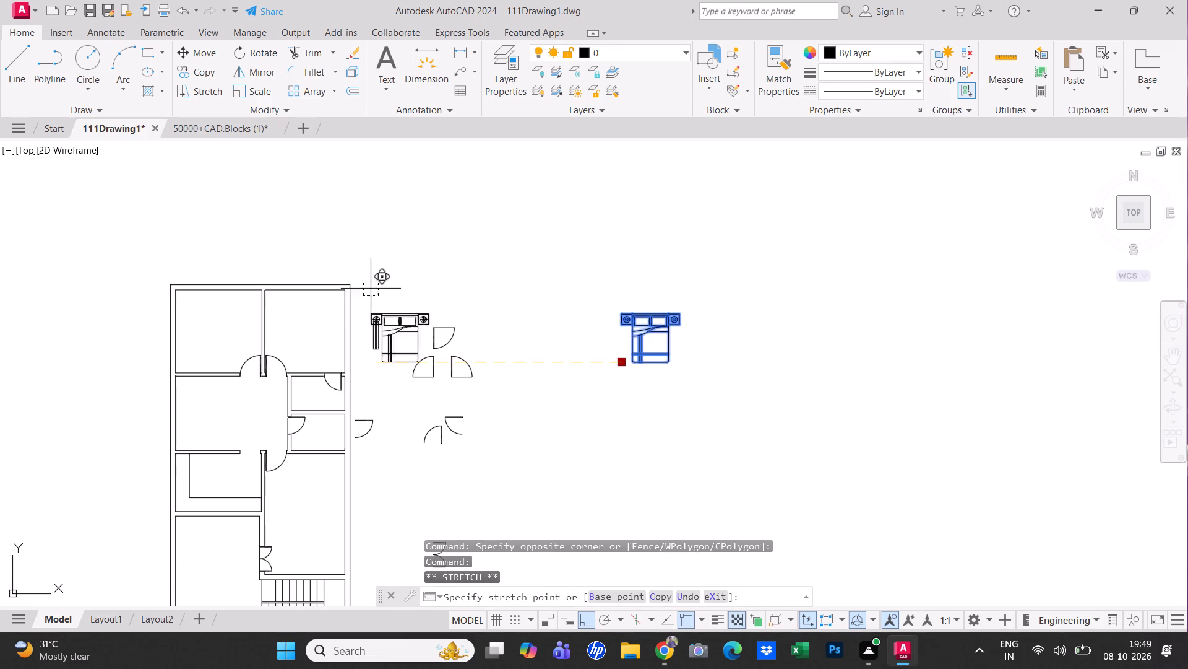
click(285, 308)
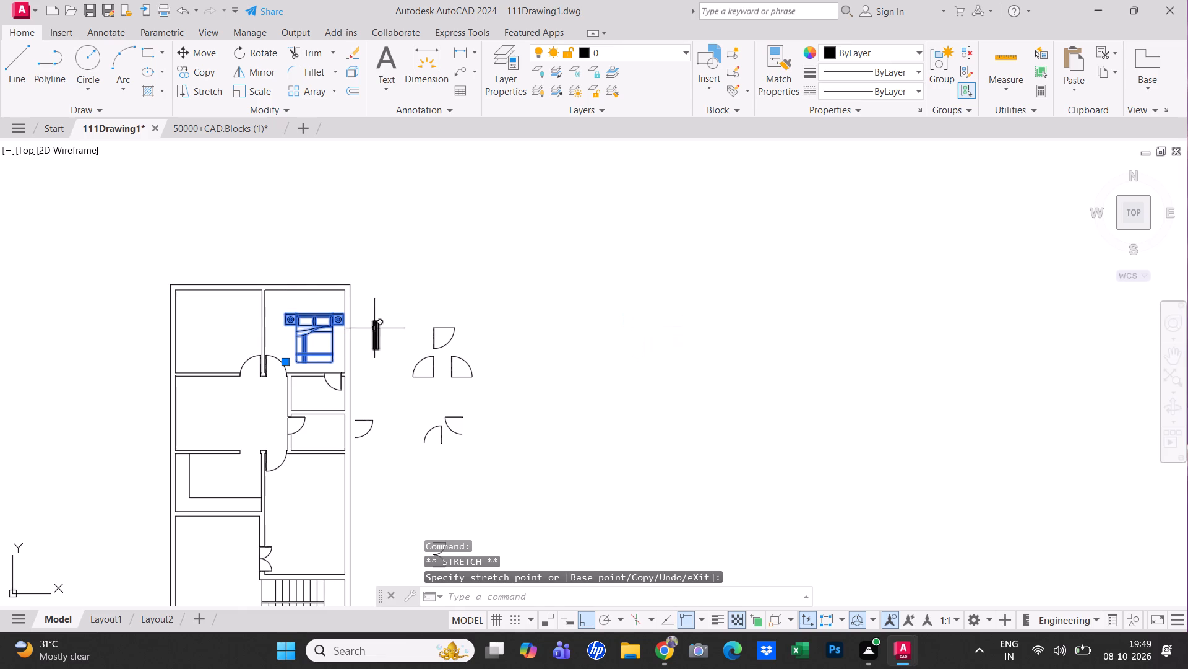
scroll(342, 331, up, 2)
middle_drag(376, 330, 491, 339)
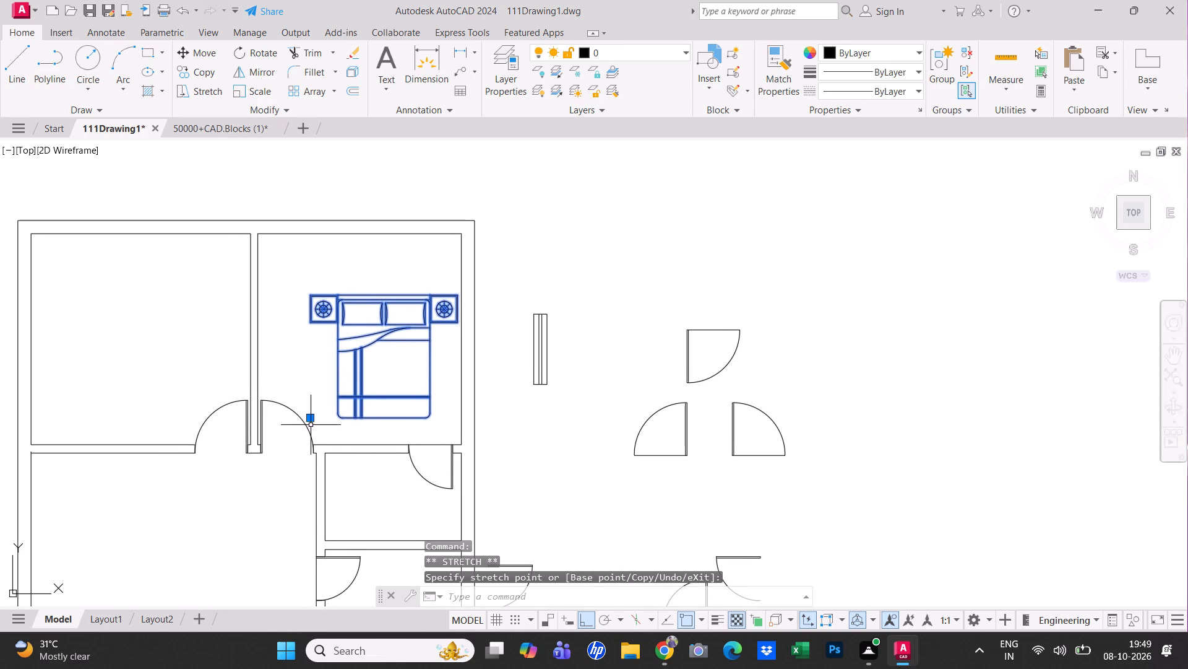
click(311, 419)
click(303, 364)
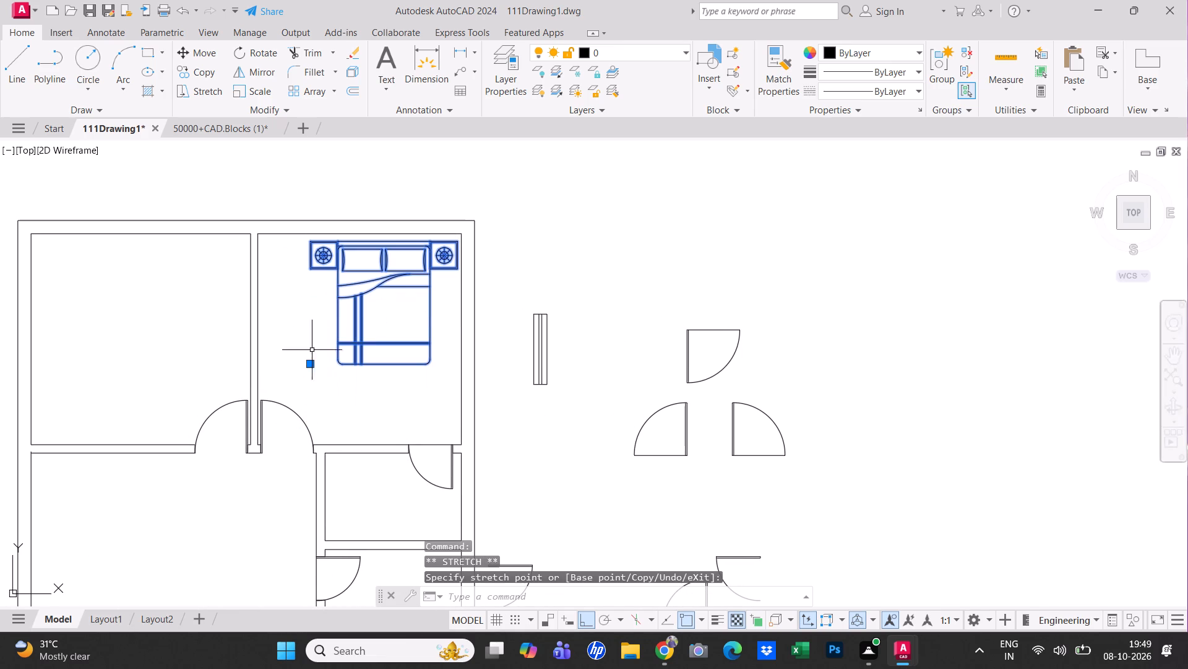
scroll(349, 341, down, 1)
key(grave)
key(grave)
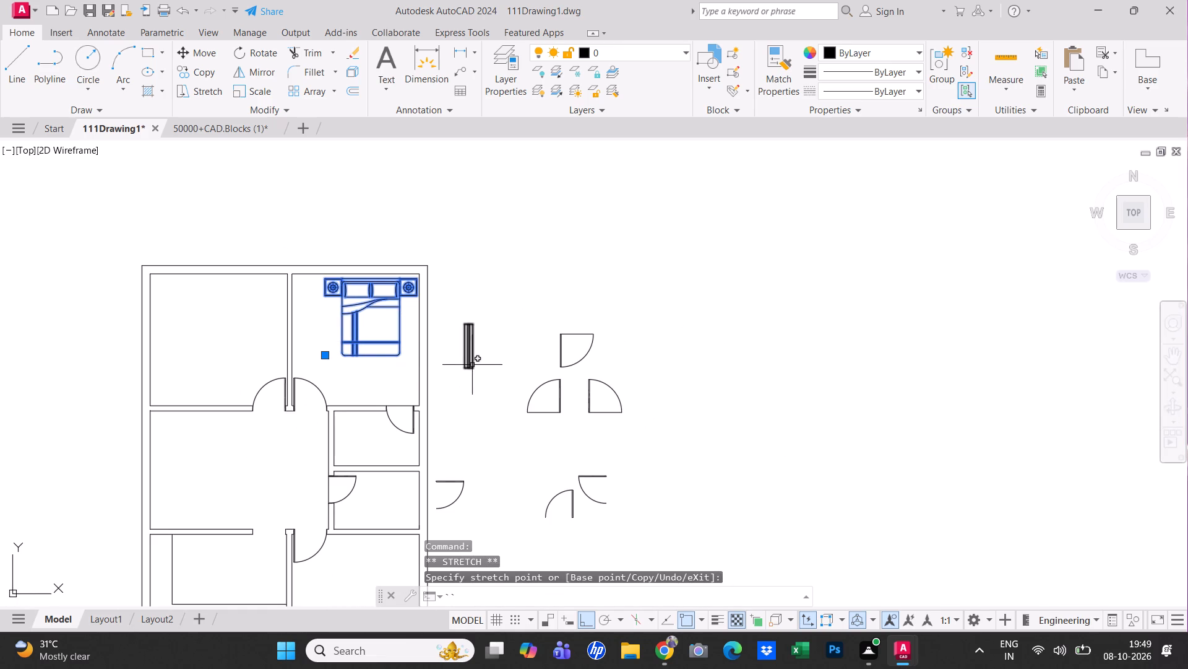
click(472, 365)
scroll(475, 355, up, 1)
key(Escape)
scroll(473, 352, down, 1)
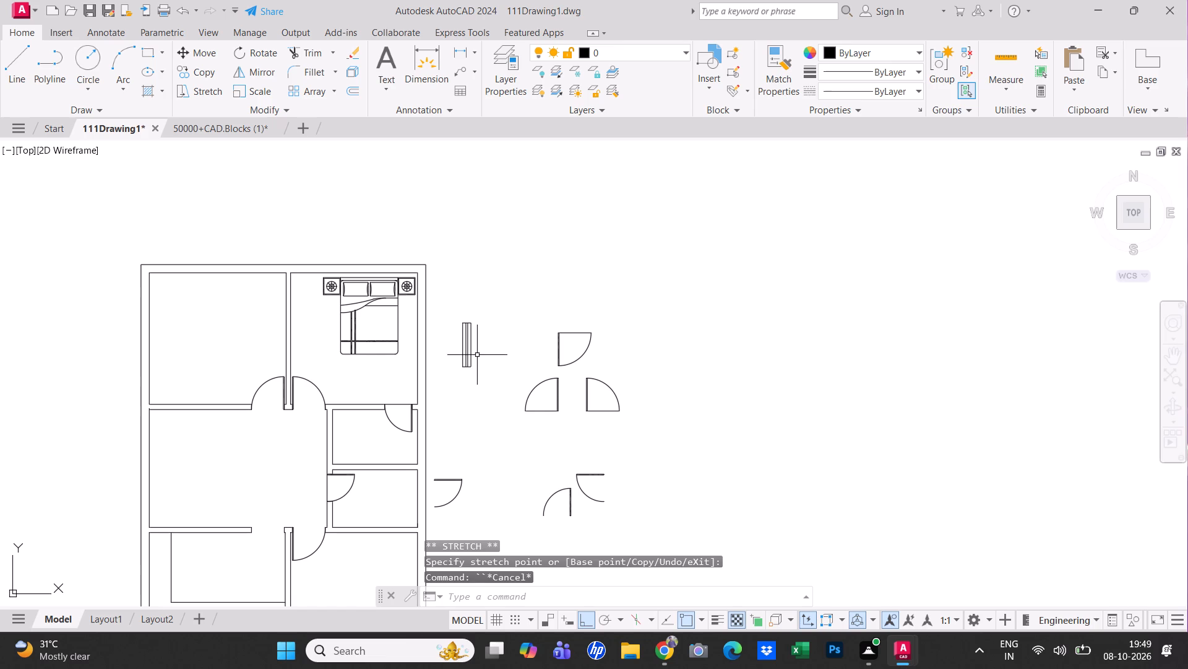
Copy the vertical window symbol outside the upper-right bedroom to a spot directly above the original.
click(473, 366)
click(452, 305)
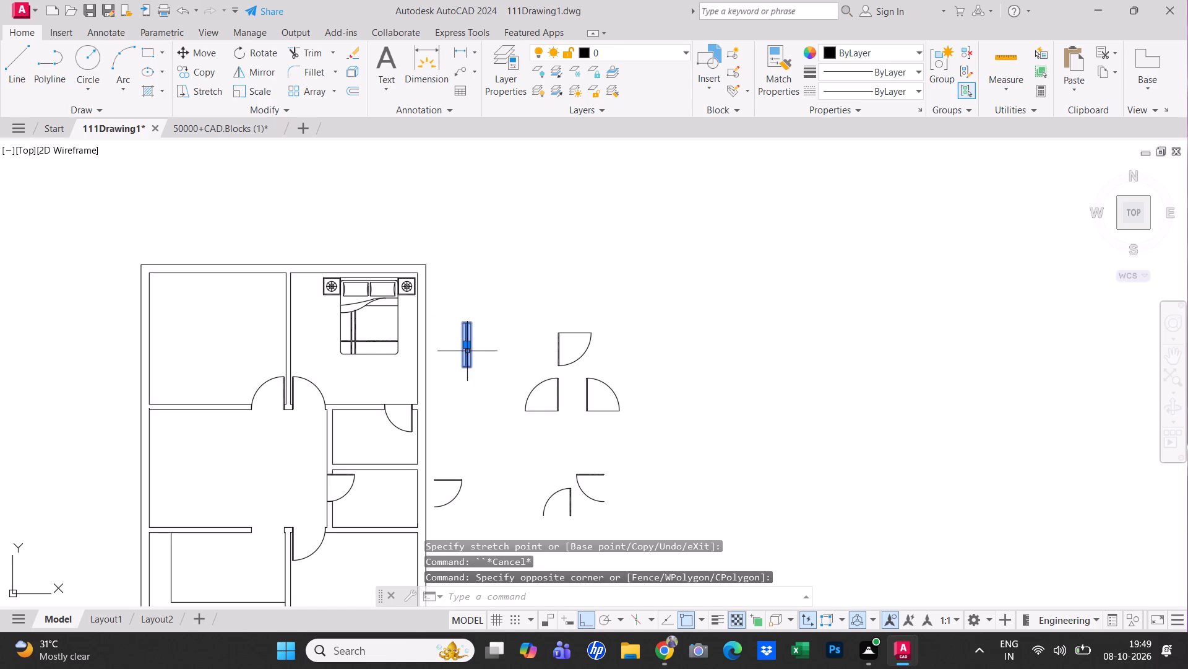
click(192, 67)
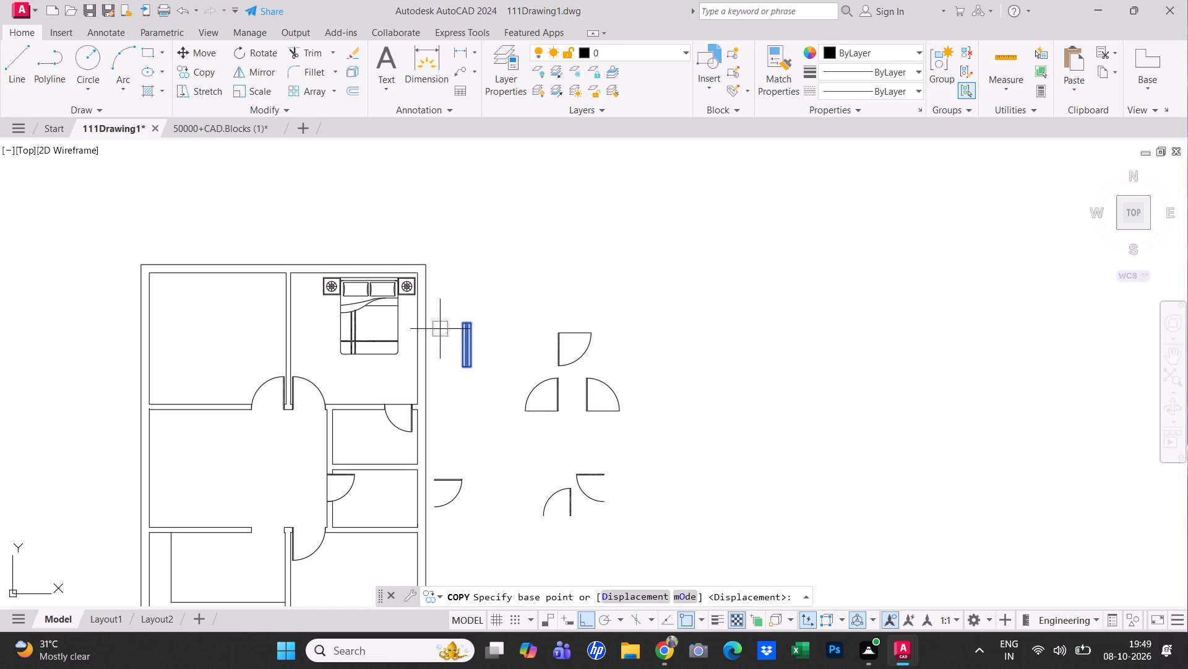
click(458, 340)
click(467, 234)
key(Escape)
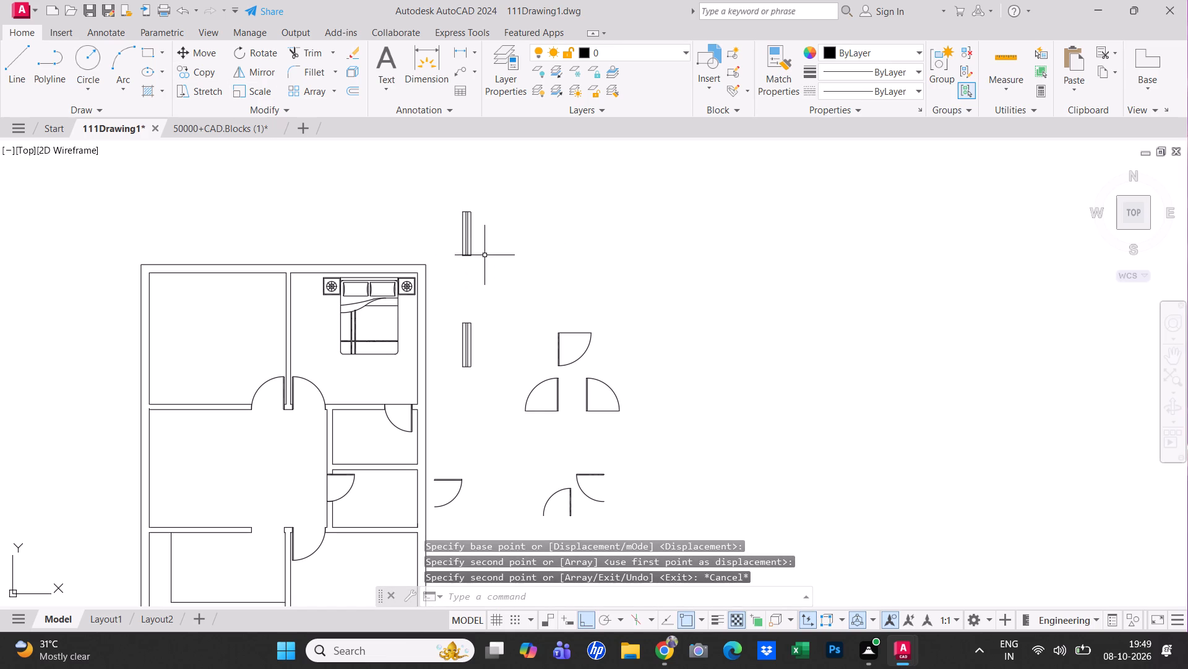
Rotate the upper window symbol copy outside the plan by 270° so it lies horizontally, and save the drawing.
click(484, 256)
click(452, 206)
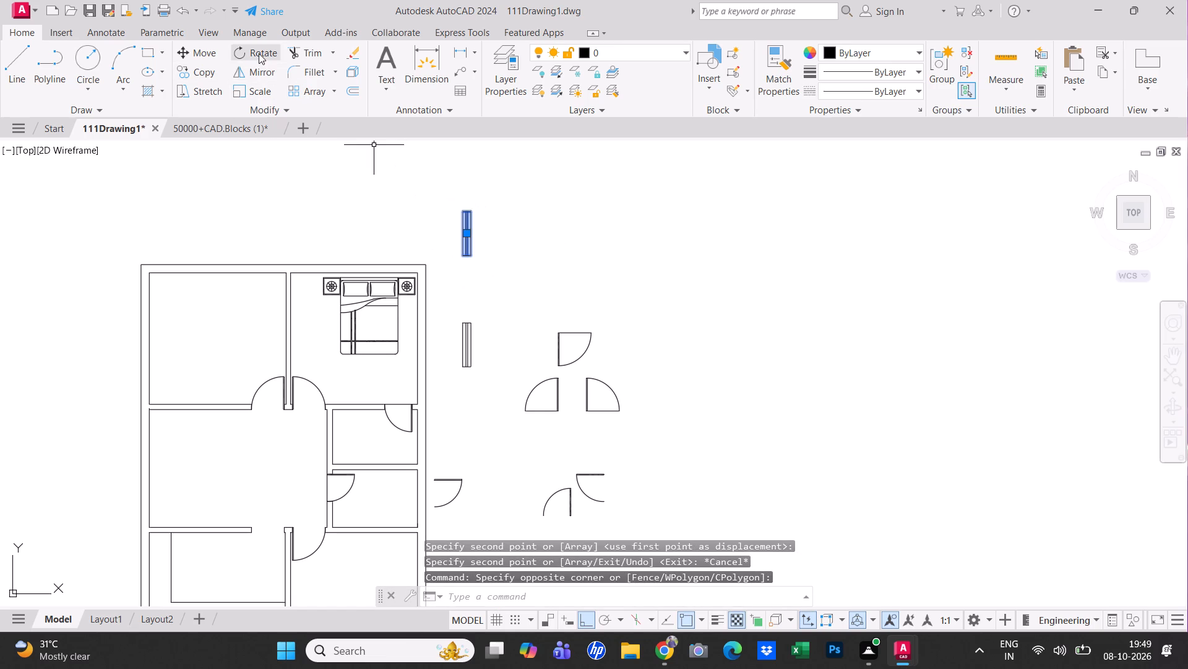
click(259, 53)
click(476, 242)
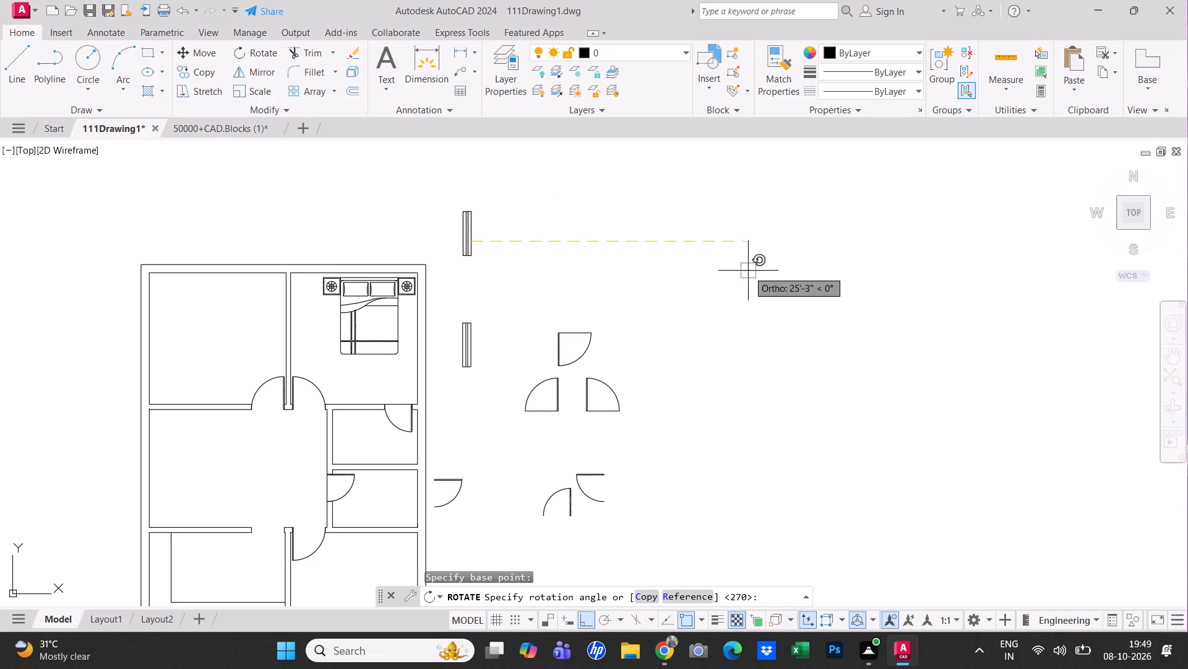
click(450, 402)
key(Escape)
middle_drag(500, 315, 502, 321)
key(Escape)
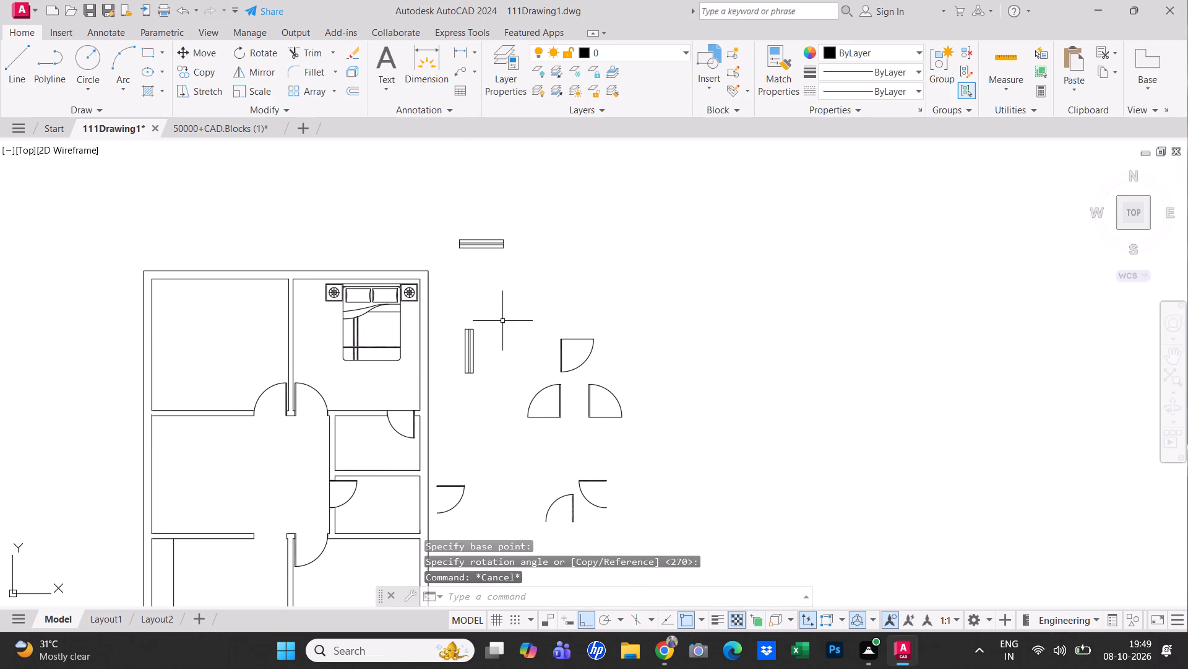
key(ctrl+s)
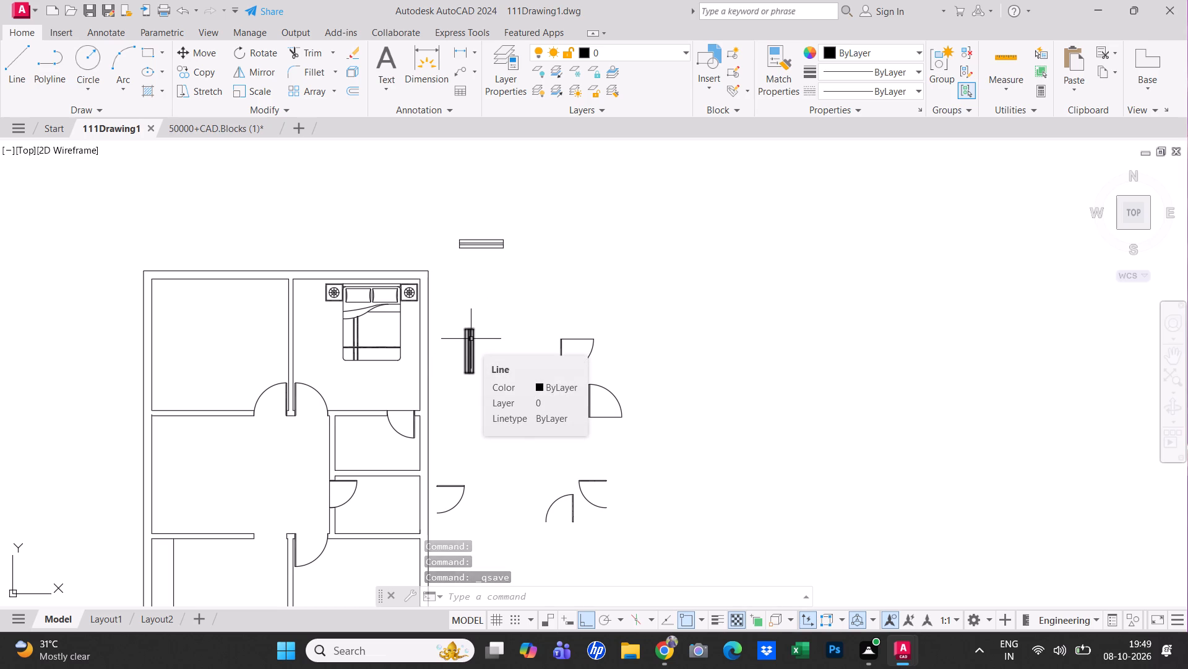
Copy the horizontal window symbol by its upper edge midpoint into the top outer wall above the bed.
scroll(497, 220, up, 1)
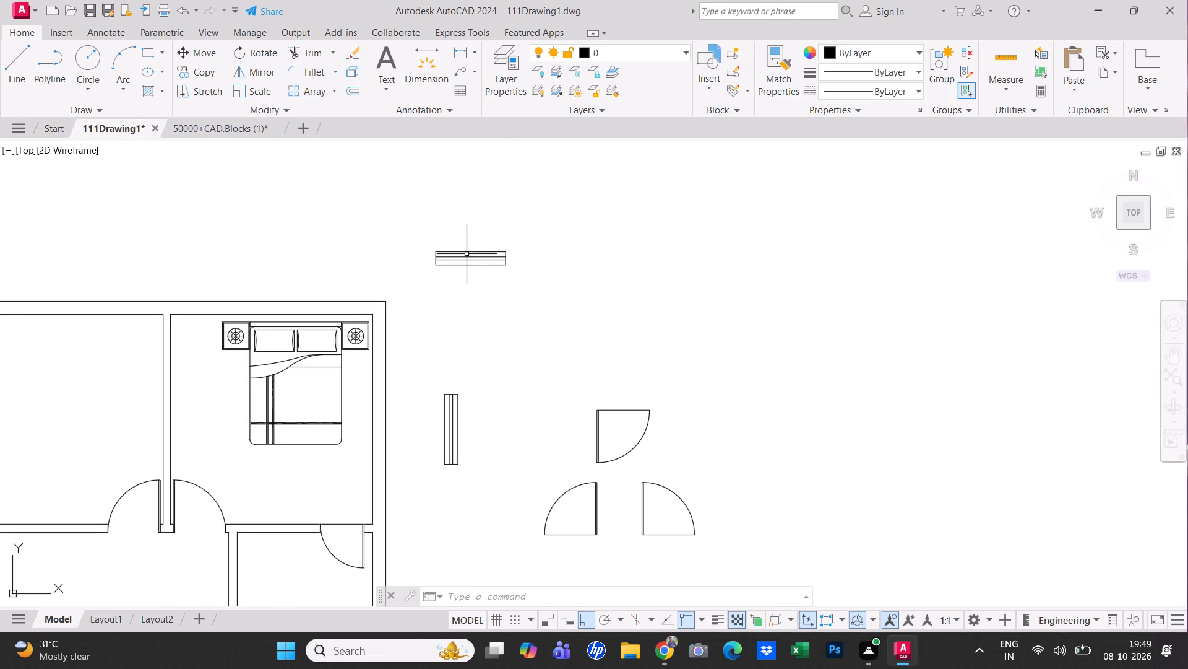
click(467, 261)
scroll(403, 205, up, 1)
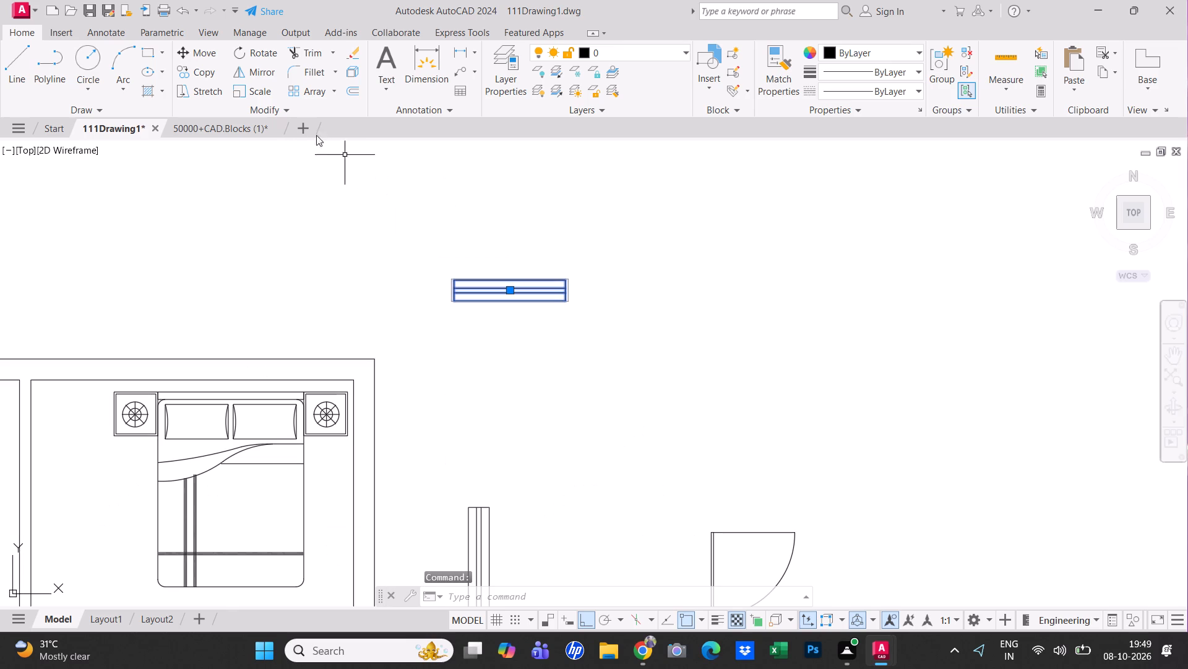
click(213, 79)
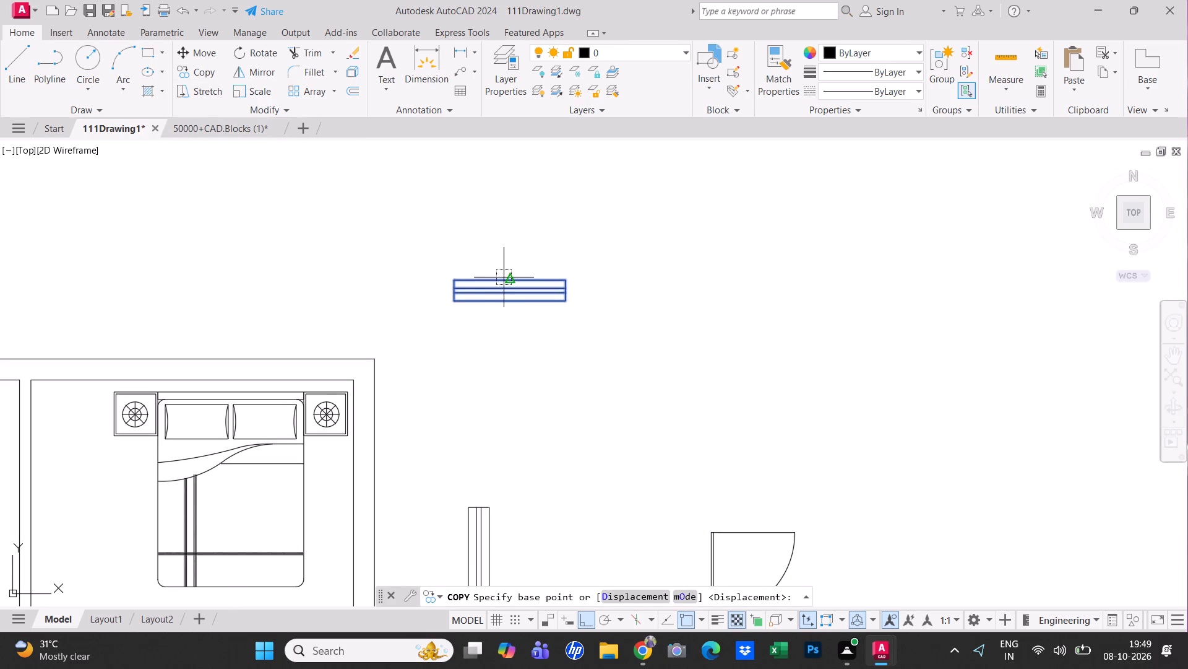
click(509, 281)
middle_drag(277, 346, 561, 337)
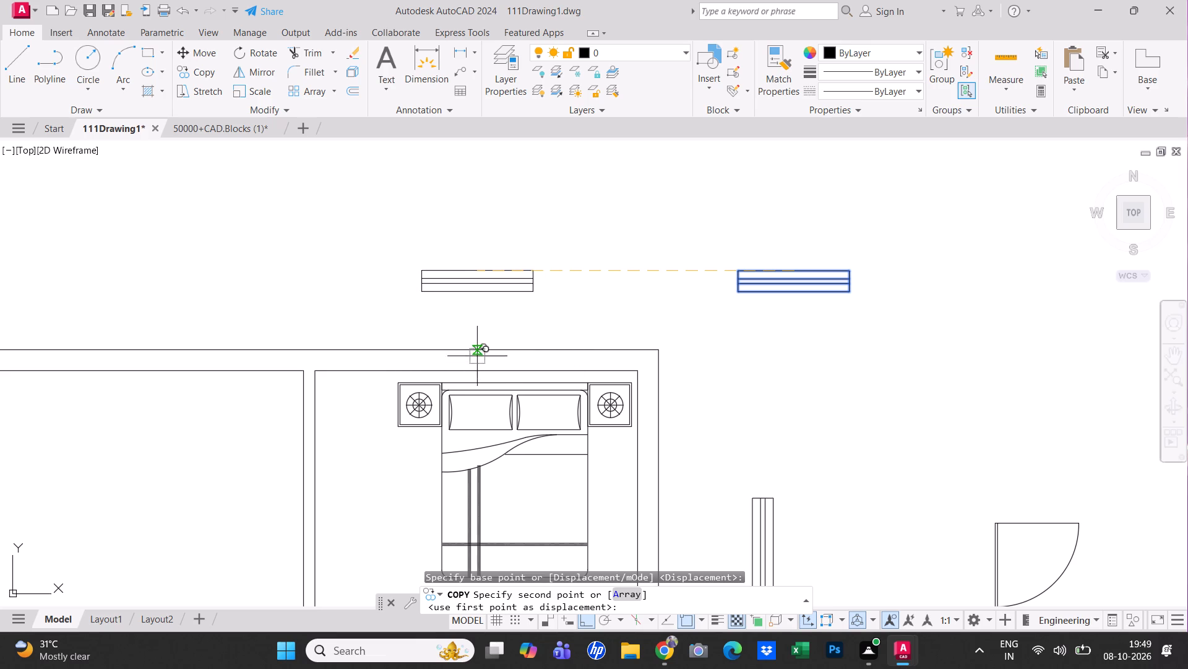
click(478, 353)
Place another copy of the horizontal window in the top outer wall of the upper-left room, flush with the wall's outer line.
middle_drag(519, 385, 781, 382)
scroll(742, 362, down, 1)
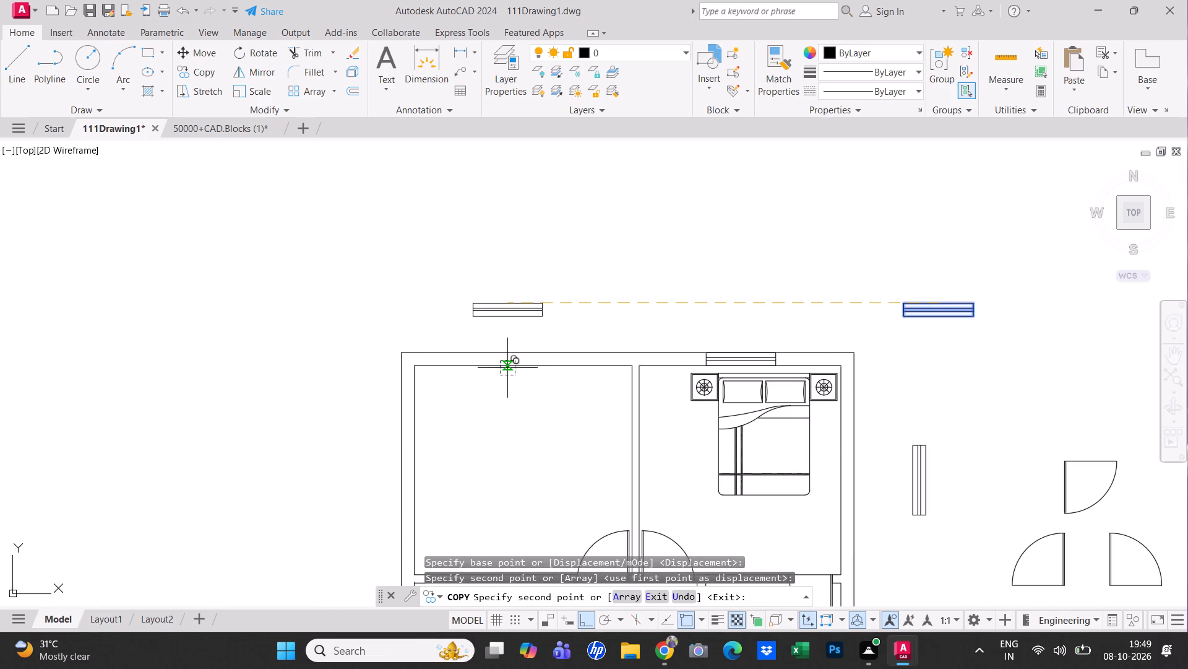
scroll(507, 369, up, 2)
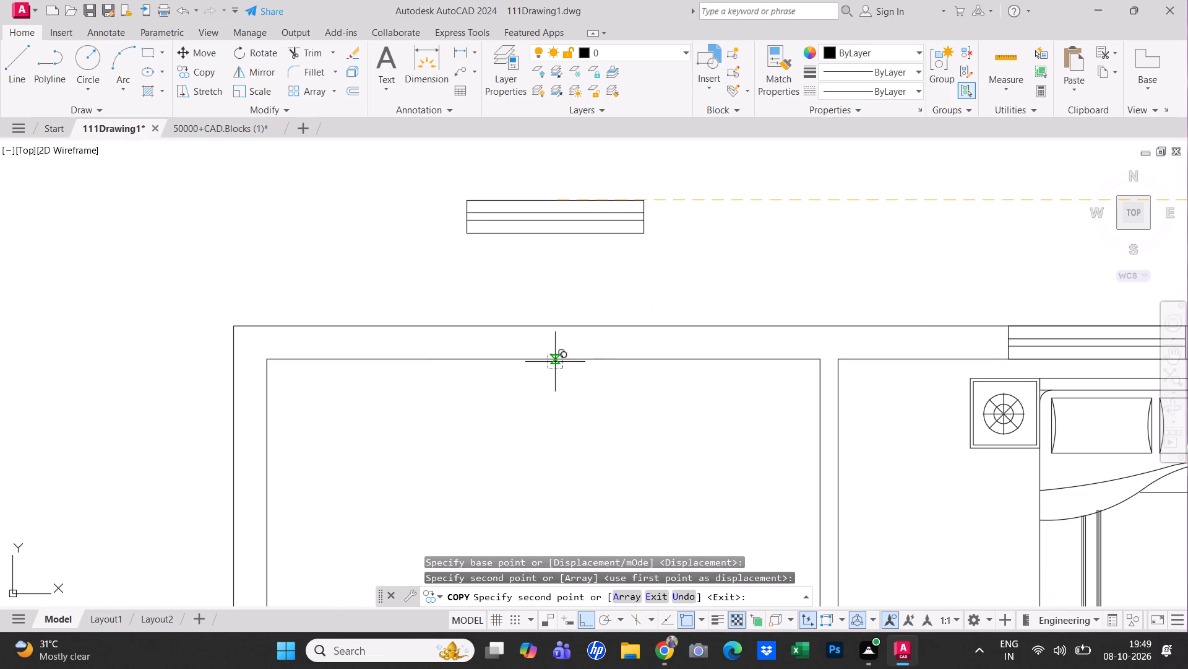
click(547, 362)
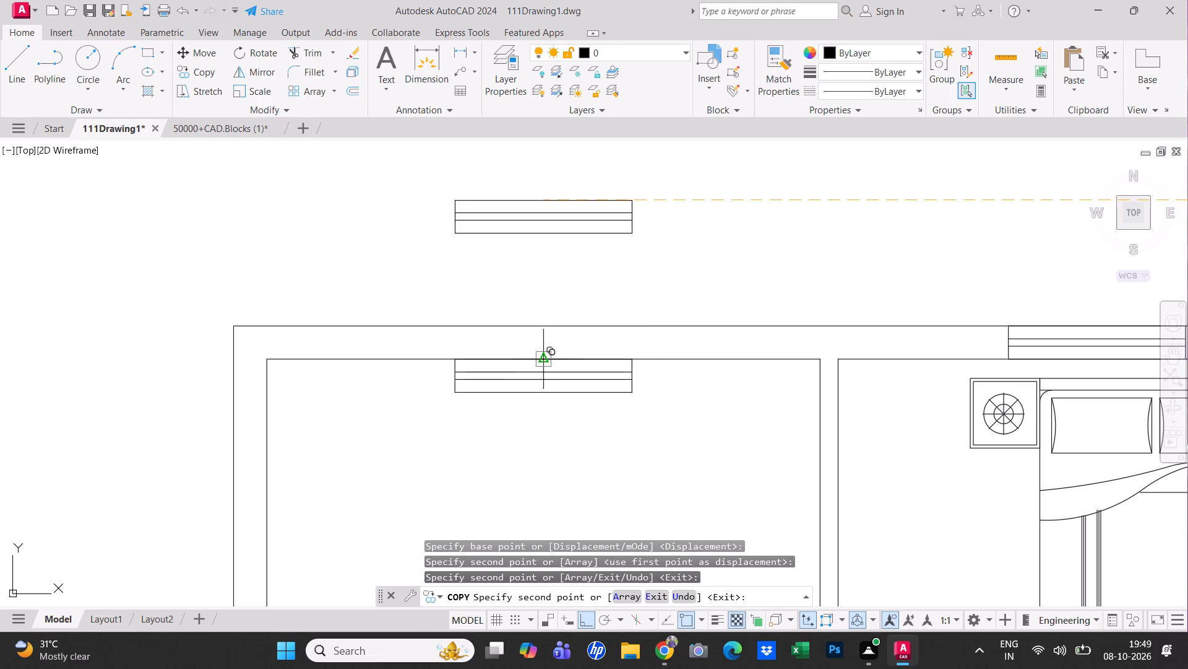
click(540, 328)
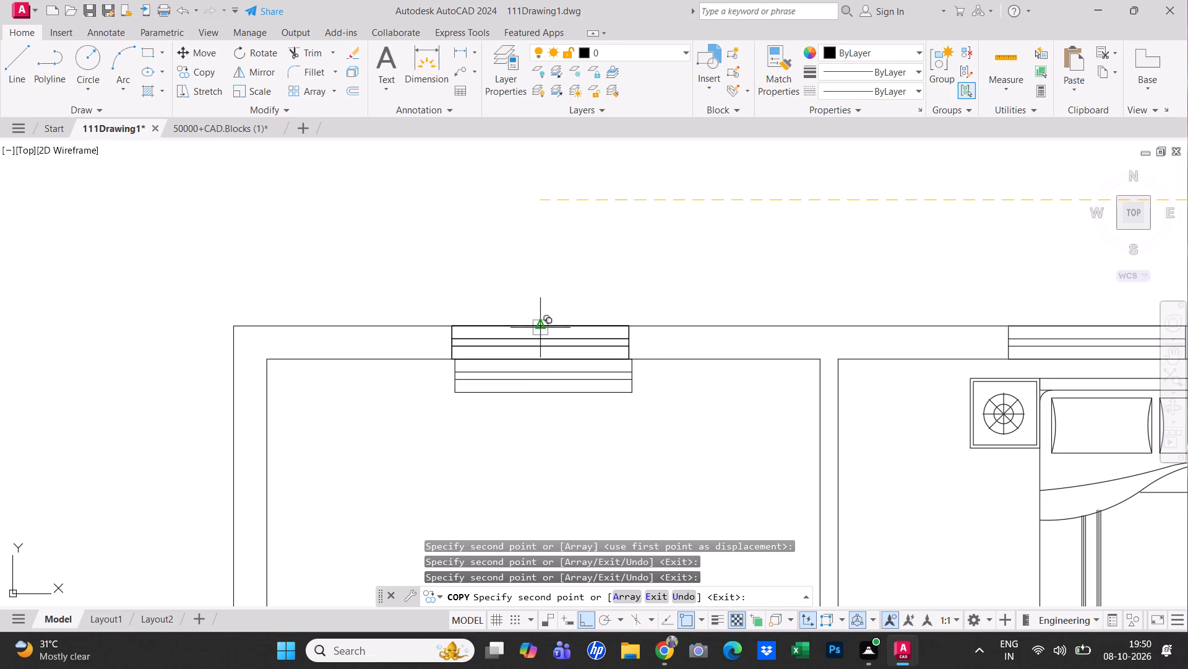
key(Escape)
Erase the misplaced window copy just inside the upper-left room, below its top wall.
click(551, 375)
click(546, 378)
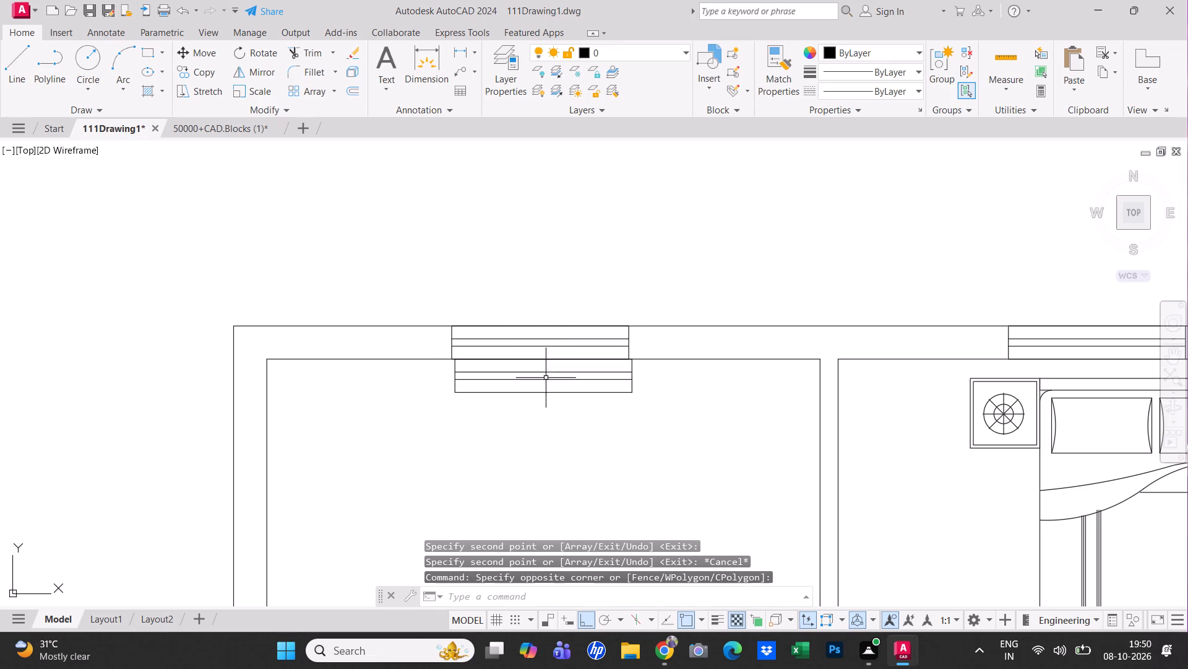
click(540, 370)
key(e)
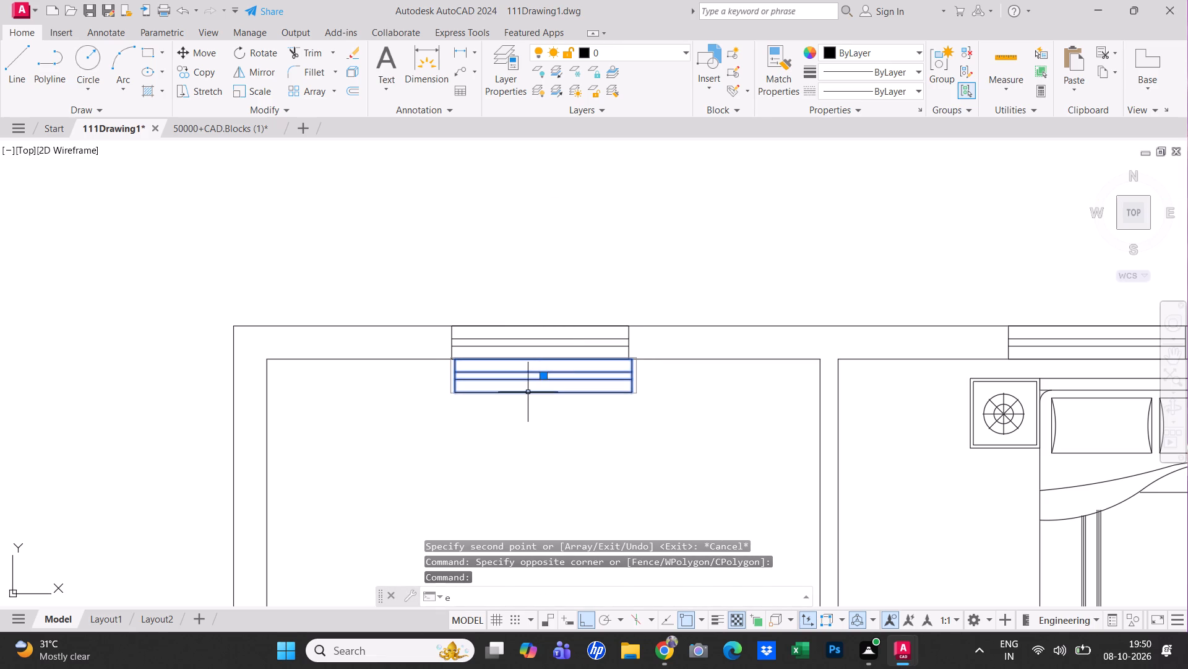
key(space)
key(Escape)
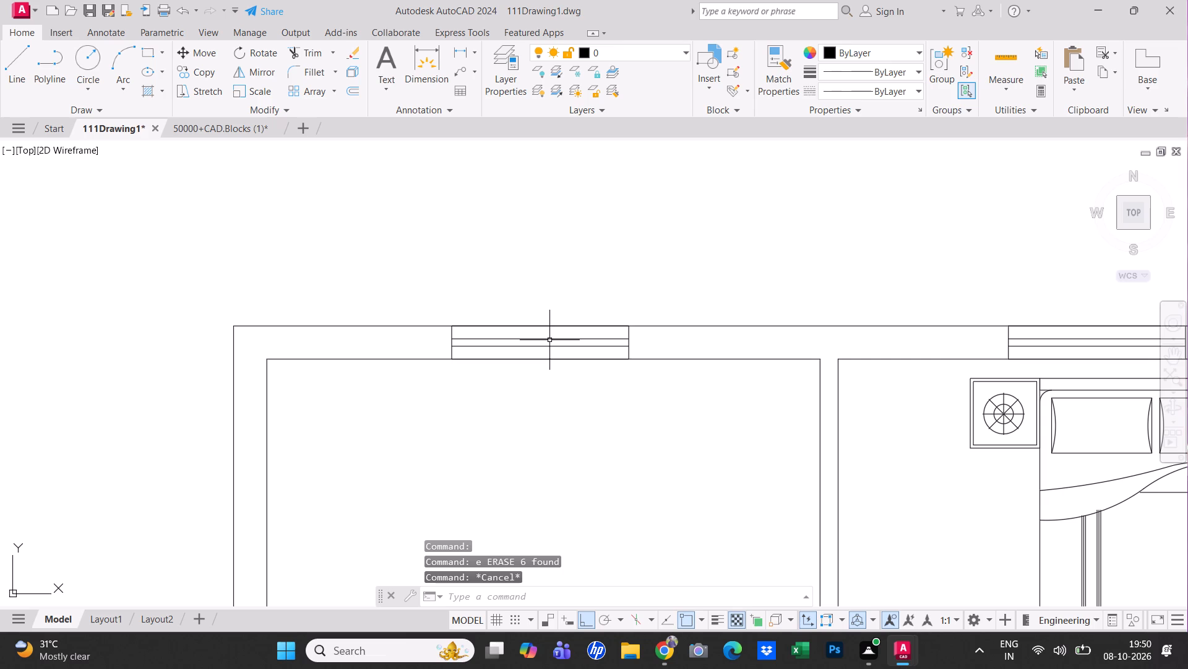
Copy the upper-left room's window straight down into the wall below the room with the L-shaped counter line.
click(546, 341)
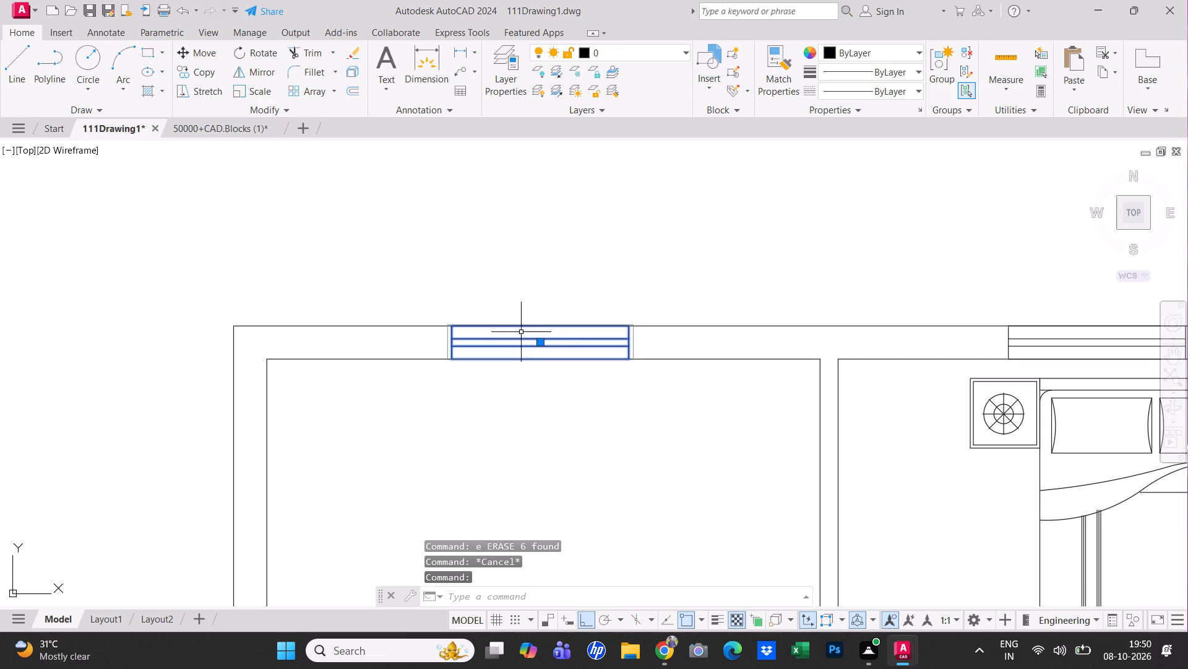
click(208, 69)
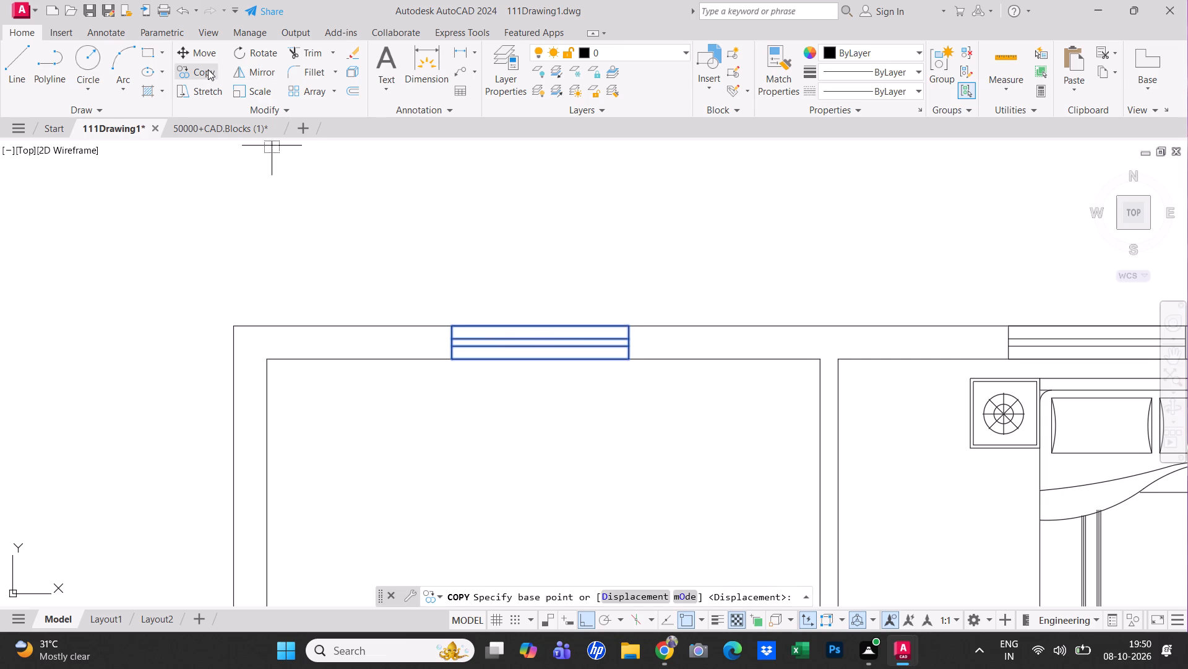
click(542, 325)
middle_drag(527, 381, 500, 238)
scroll(502, 283, down, 3)
scroll(516, 404, up, 1)
middle_drag(494, 340, 494, 346)
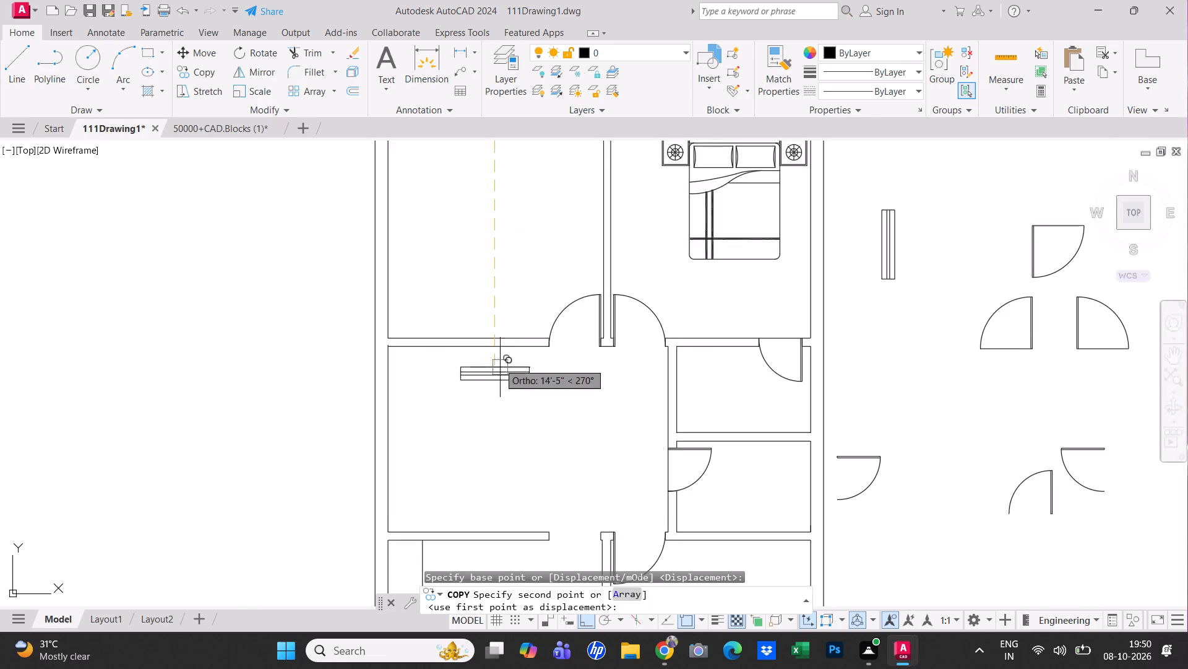
middle_drag(494, 346, 494, 253)
scroll(494, 253, down, 2)
scroll(509, 390, up, 4)
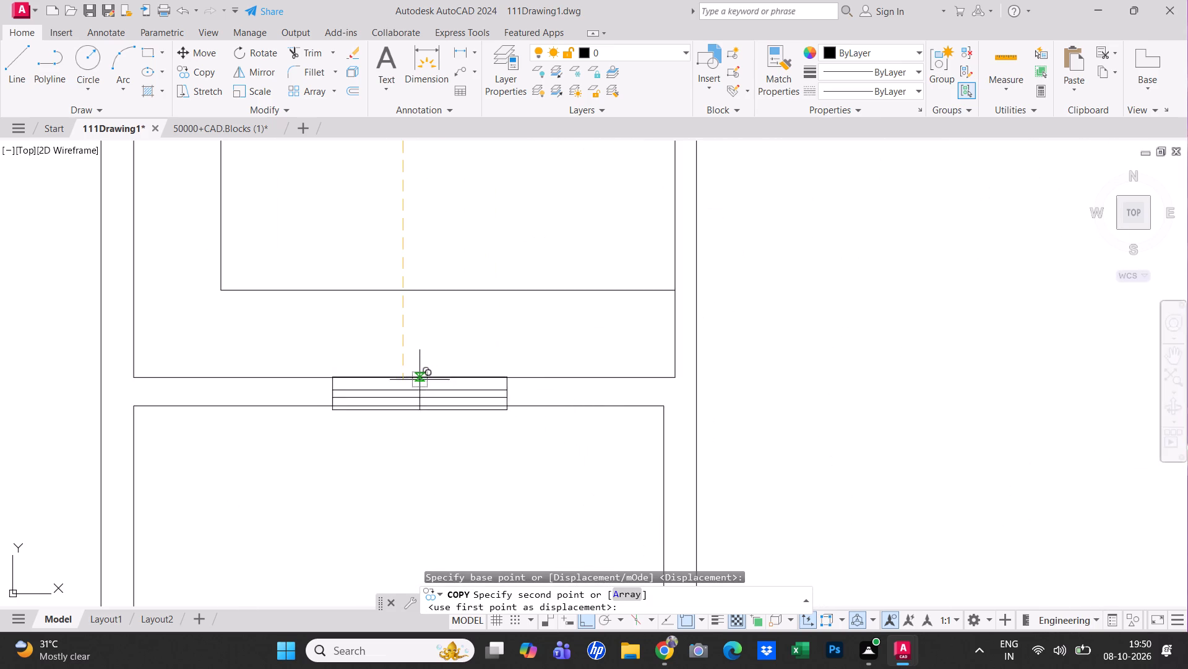
click(404, 380)
key(Escape)
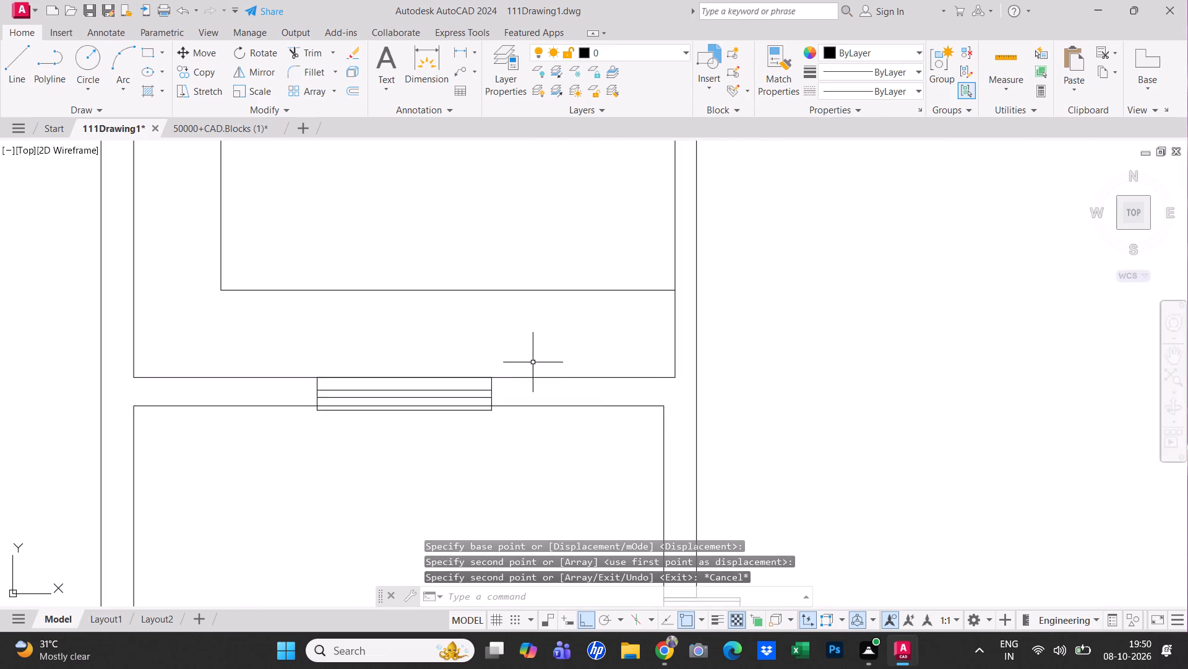
Move the lower line of that wall down to meet the bottom edge of the window symbol.
scroll(423, 406, down, 1)
scroll(520, 397, up, 1)
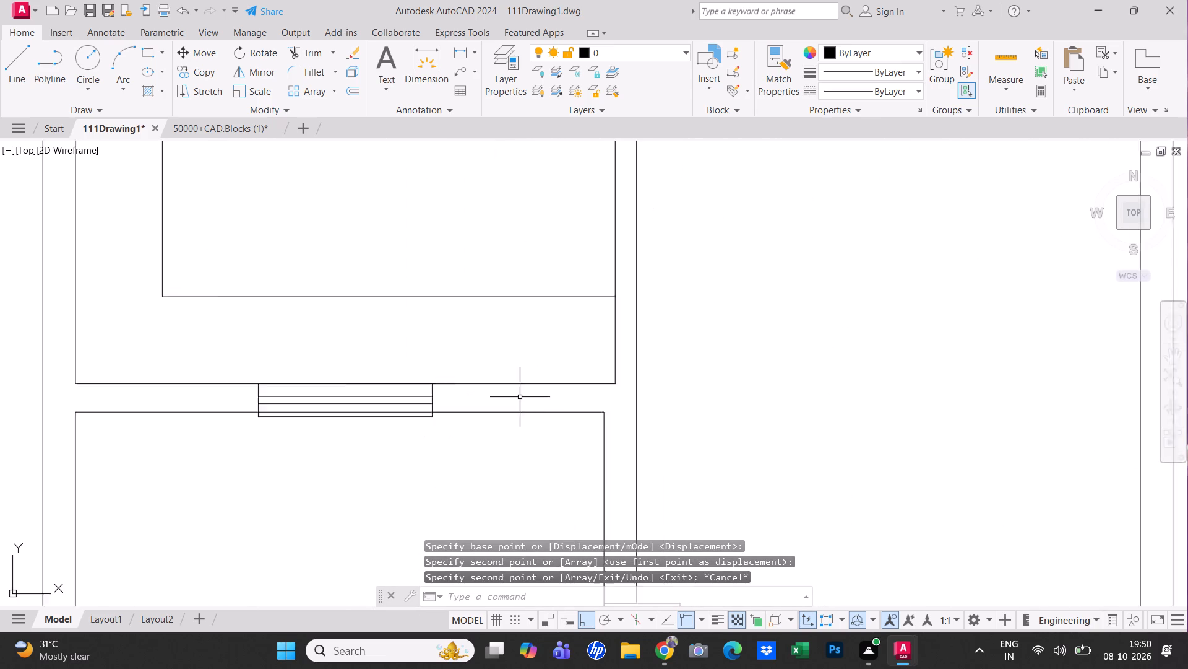
scroll(520, 397, up, 1)
scroll(520, 398, down, 4)
scroll(520, 401, up, 4)
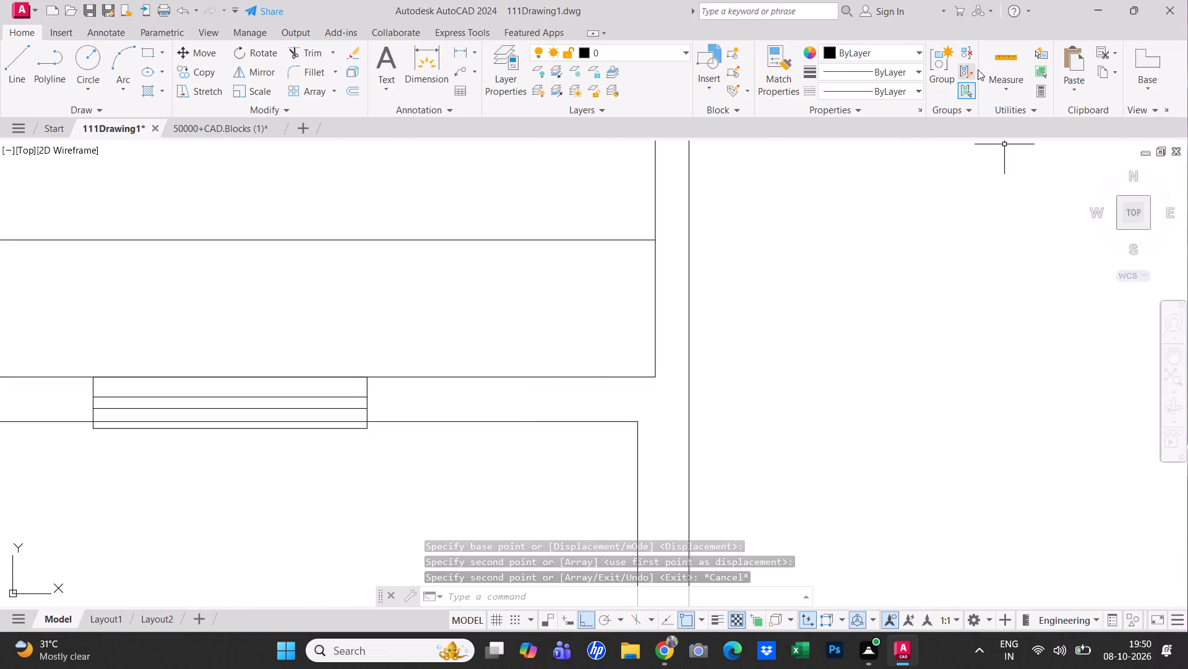
click(1022, 53)
key(Escape)
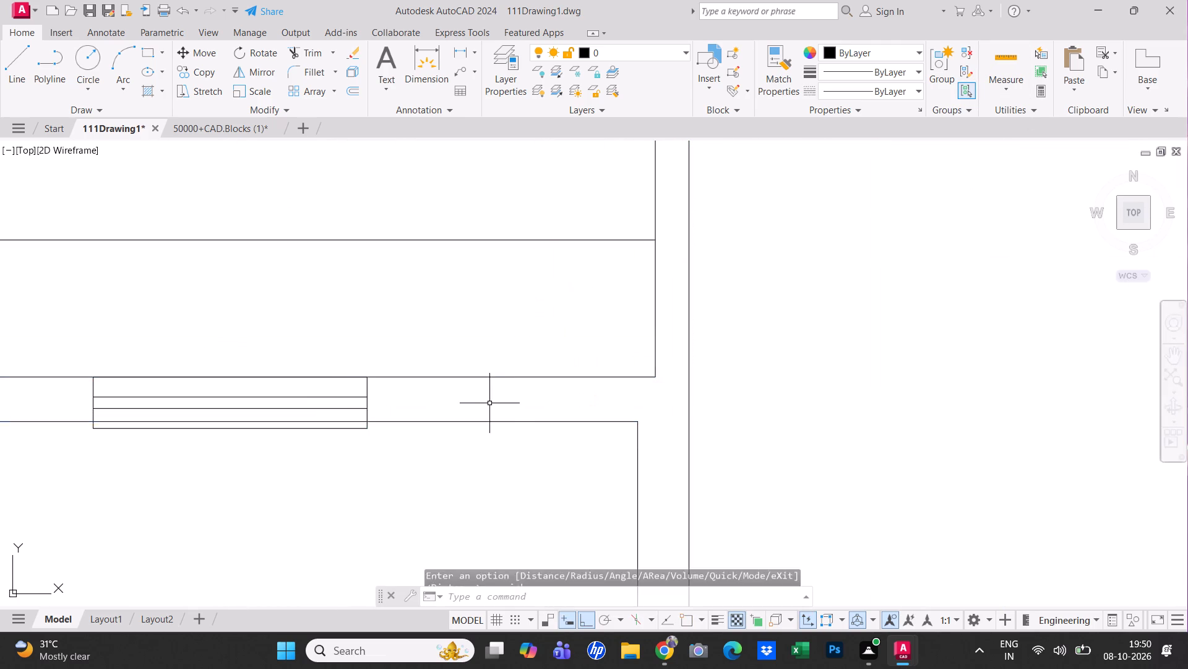
click(469, 420)
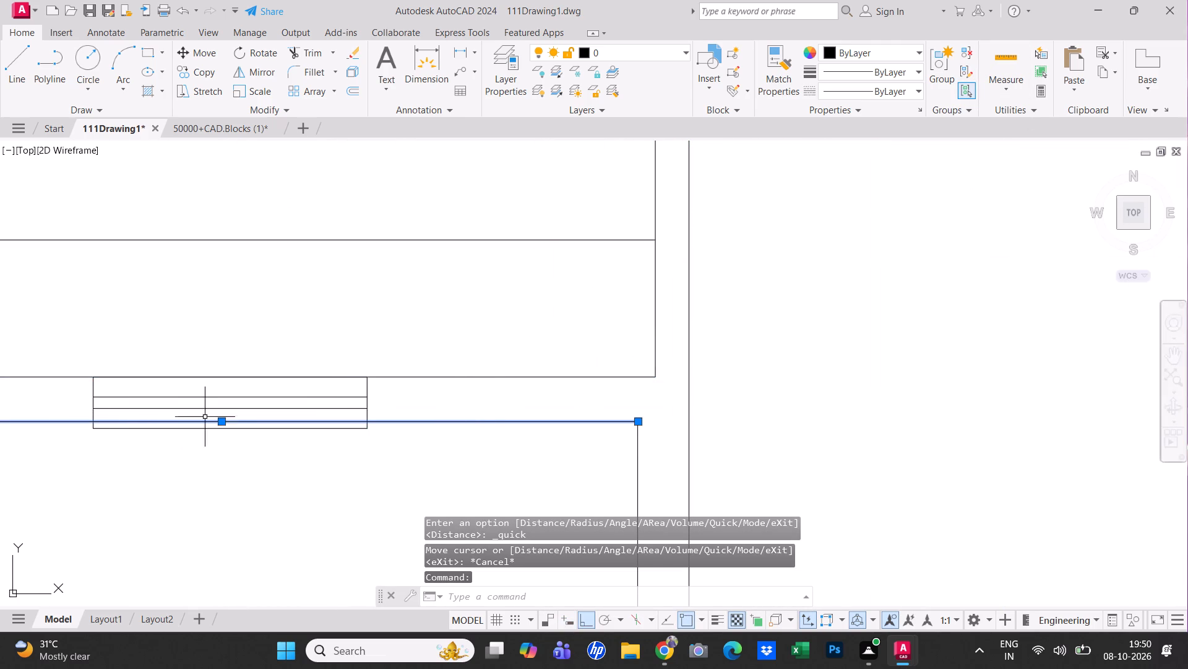
click(220, 421)
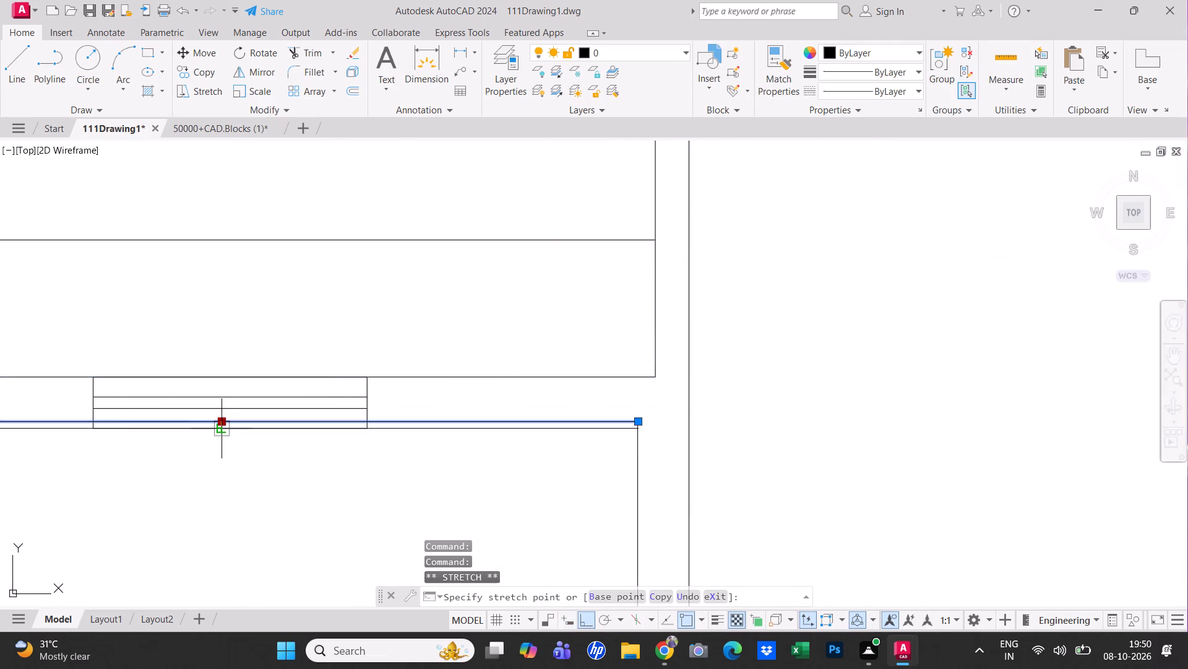
click(218, 431)
key(Escape)
Trim the two short vertical line ends projecting above the moved wall line at both room corners, and save the drawing.
scroll(332, 460, down, 1)
middle_drag(554, 478, 651, 462)
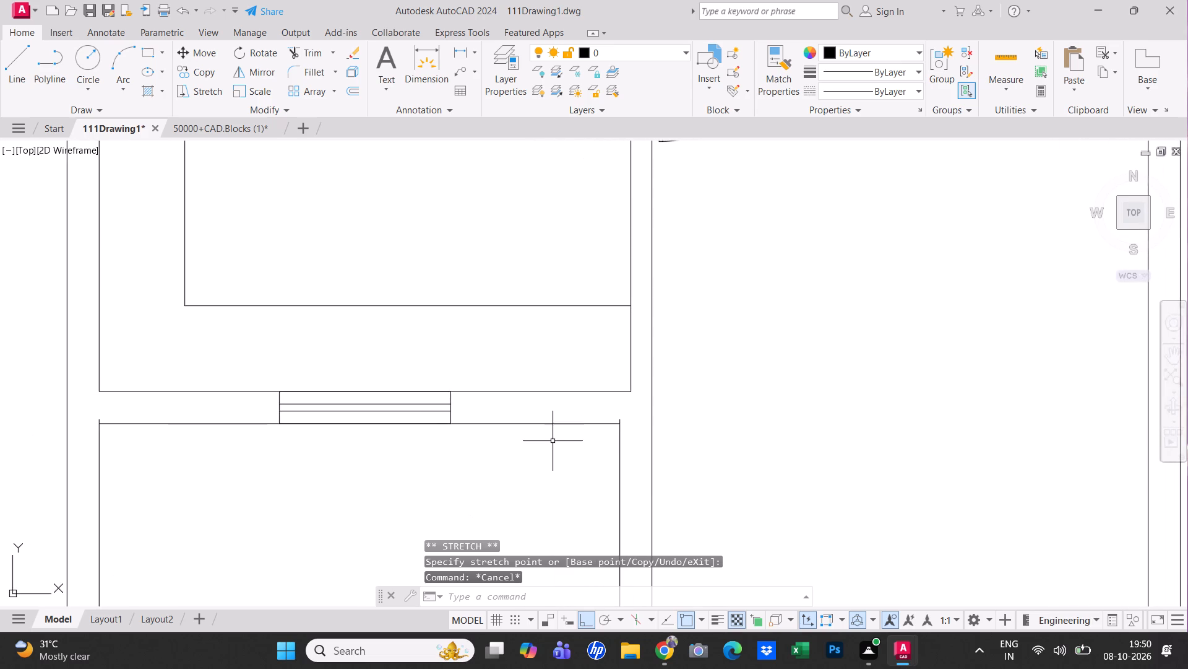
key(t)
key(r)
key(space)
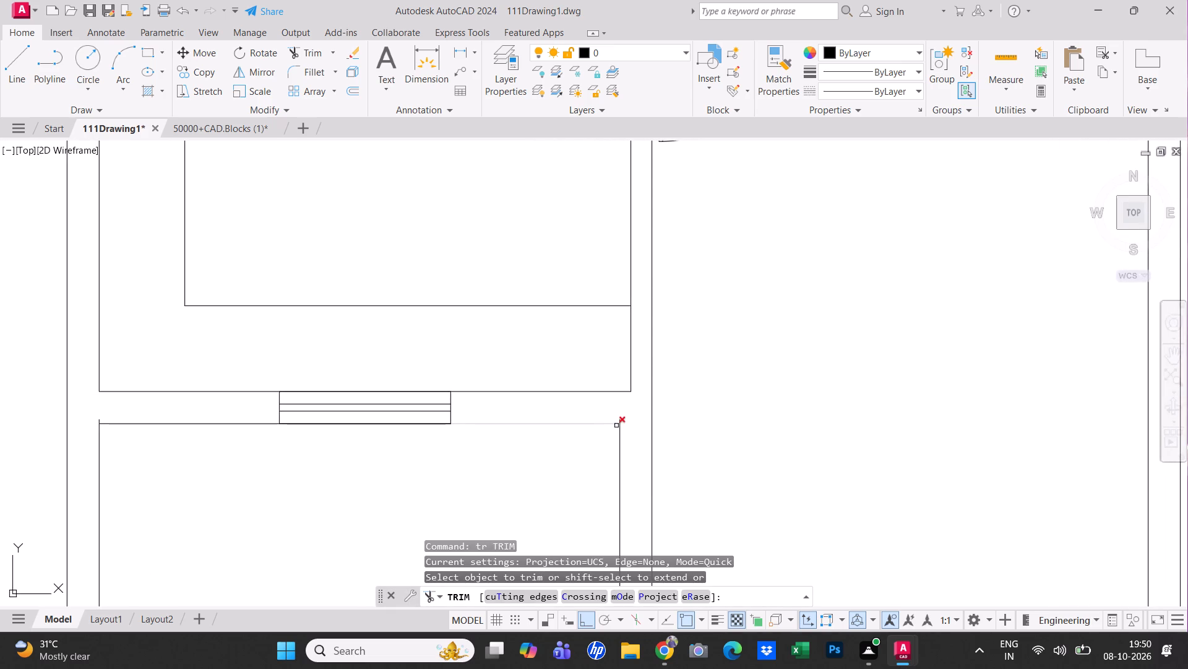
click(620, 421)
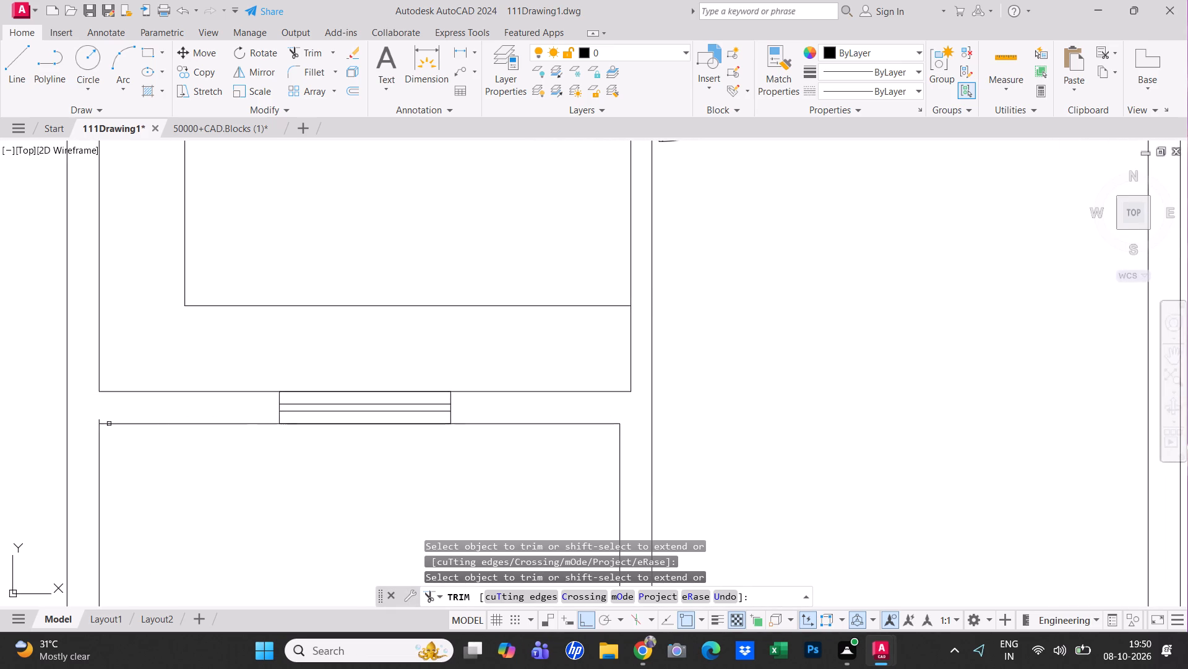
click(99, 419)
key(Escape)
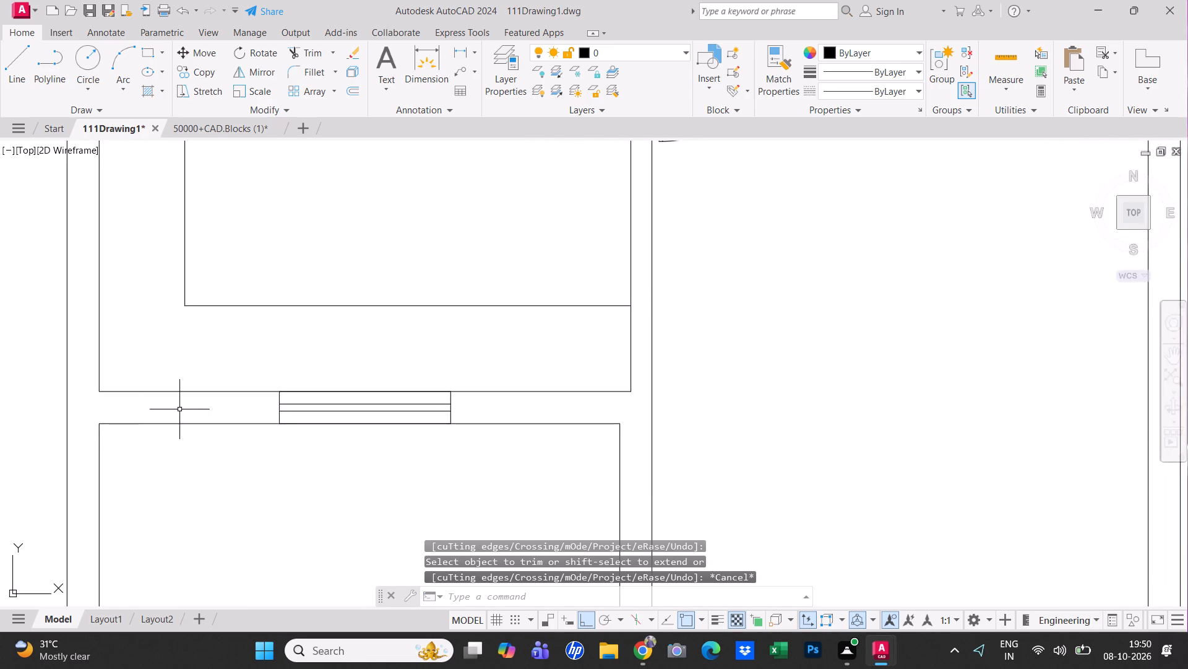
key(ctrl+s)
scroll(356, 404, down, 1)
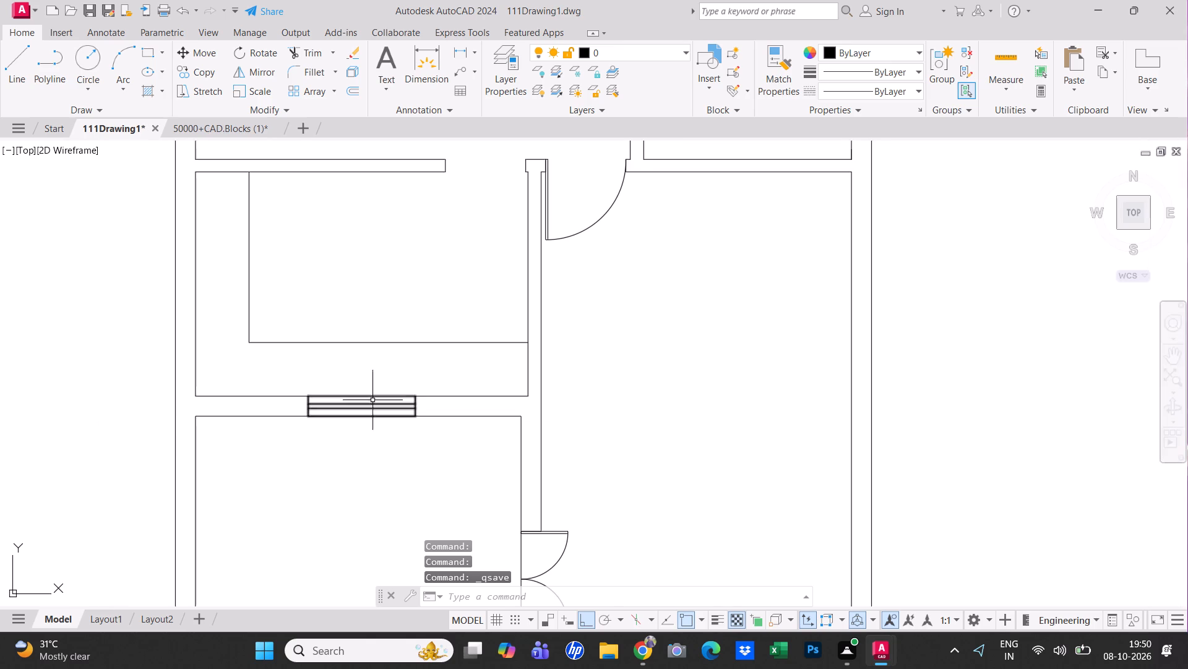
scroll(462, 377, down, 1)
middle_drag(462, 383, 441, 429)
key(Escape)
key(ctrl+s)
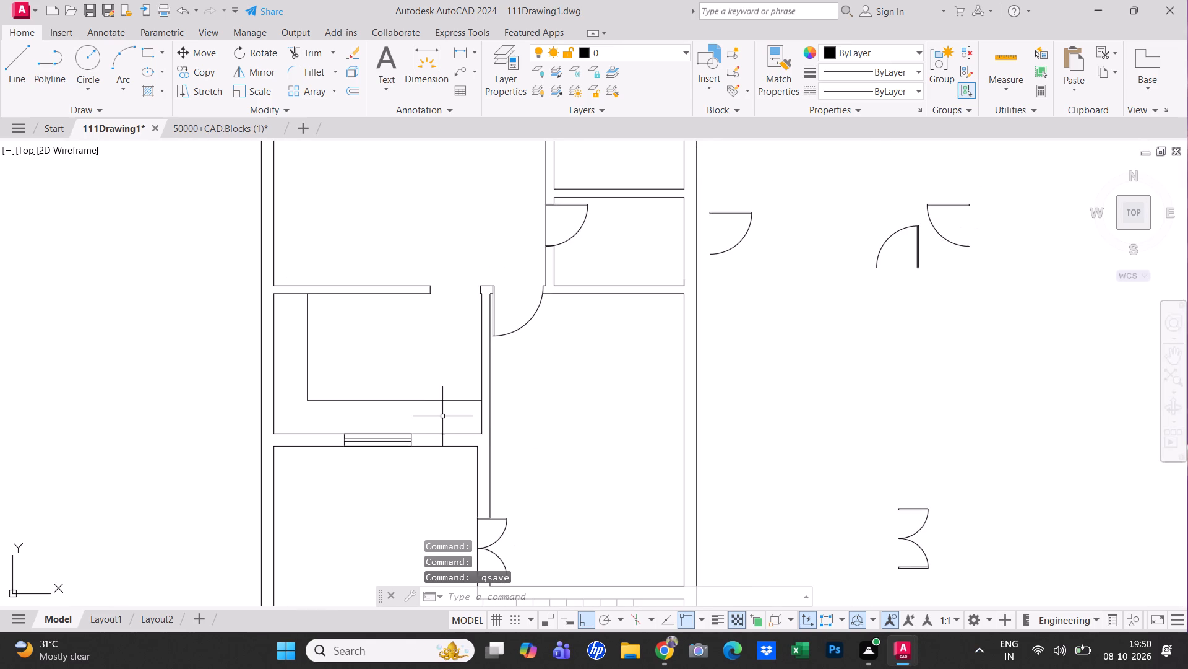
Copy the loose vertical window symbol into the left outer wall of the middle-left room, near its mid-height.
scroll(442, 416, down, 1)
middle_drag(442, 427, 473, 484)
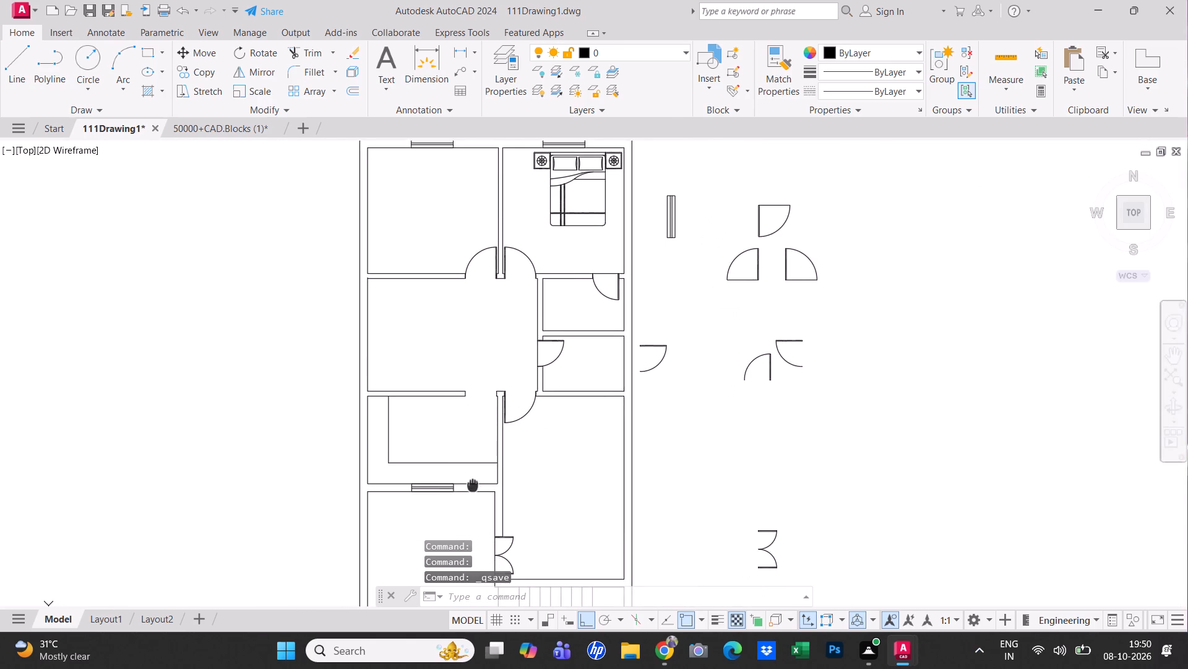
middle_drag(473, 484, 423, 494)
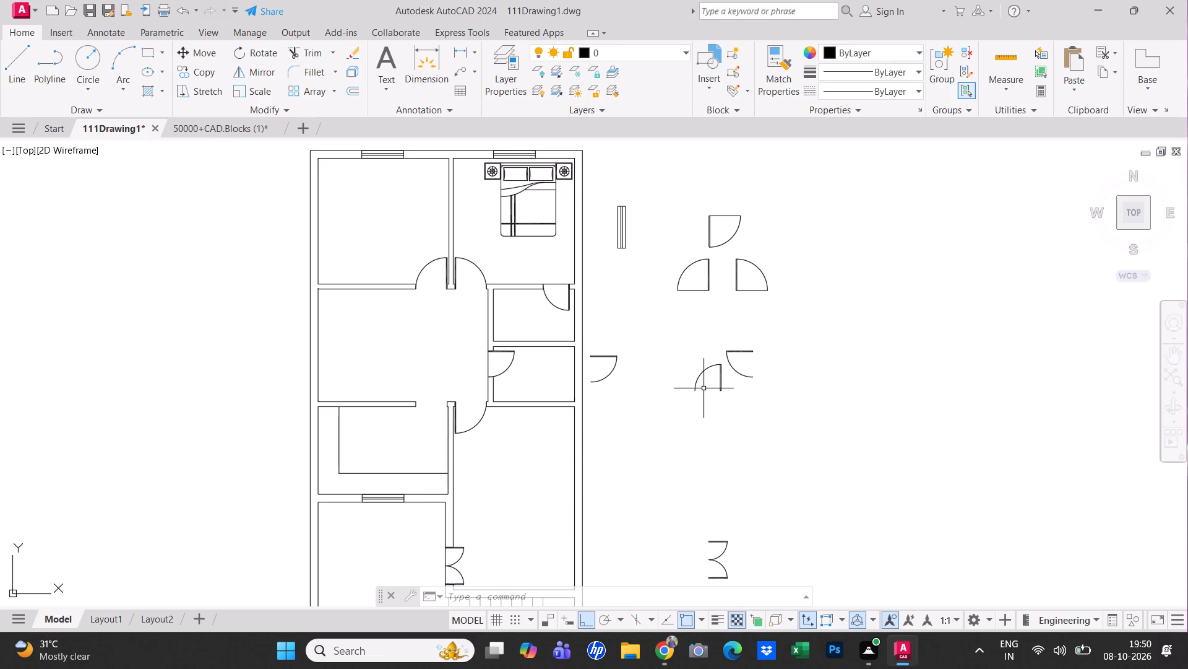
click(621, 237)
scroll(637, 183, up, 2)
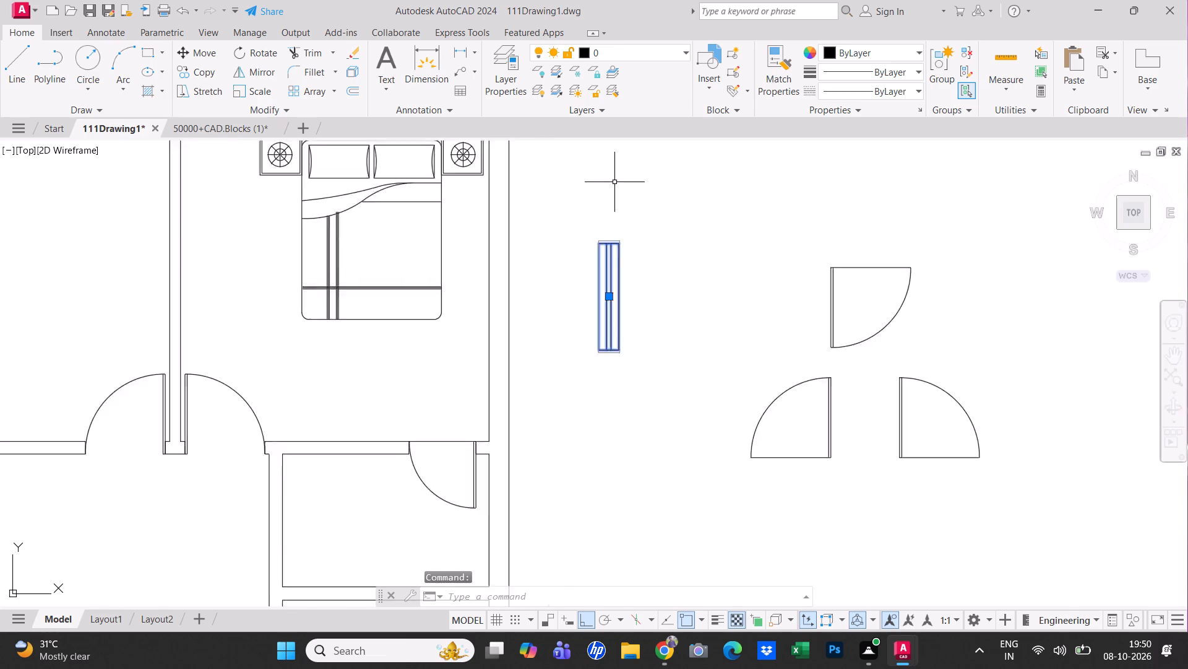
scroll(614, 182, up, 1)
click(196, 72)
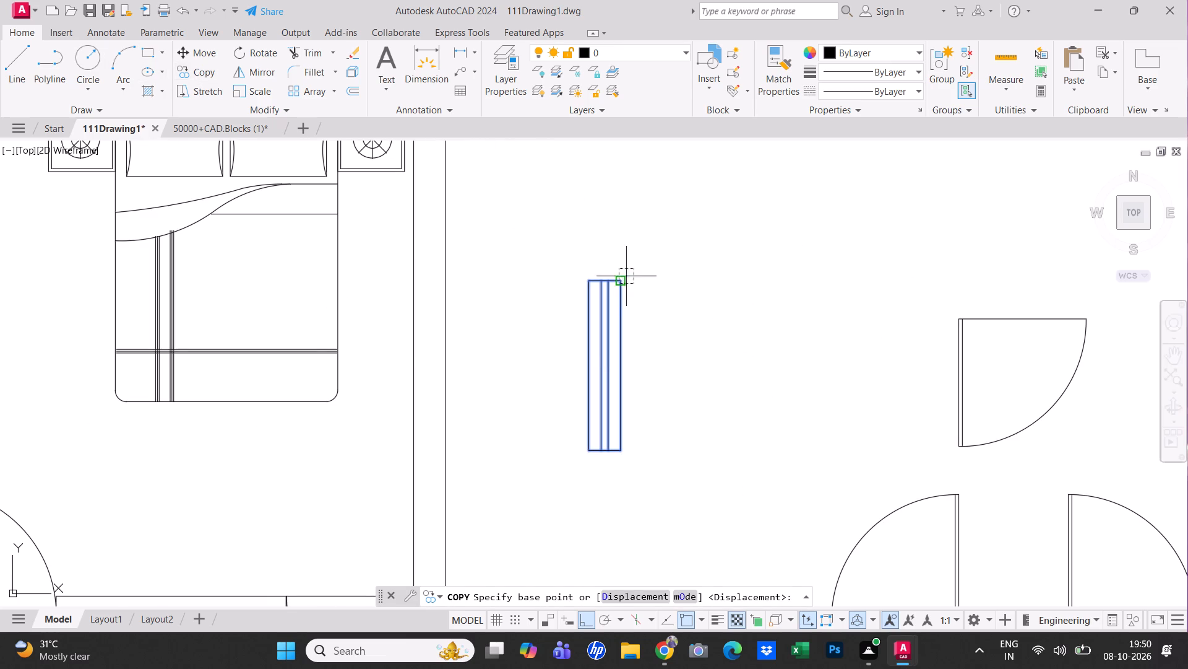
click(622, 277)
scroll(354, 307, down, 1)
middle_drag(393, 322, 465, 254)
scroll(464, 256, down, 1)
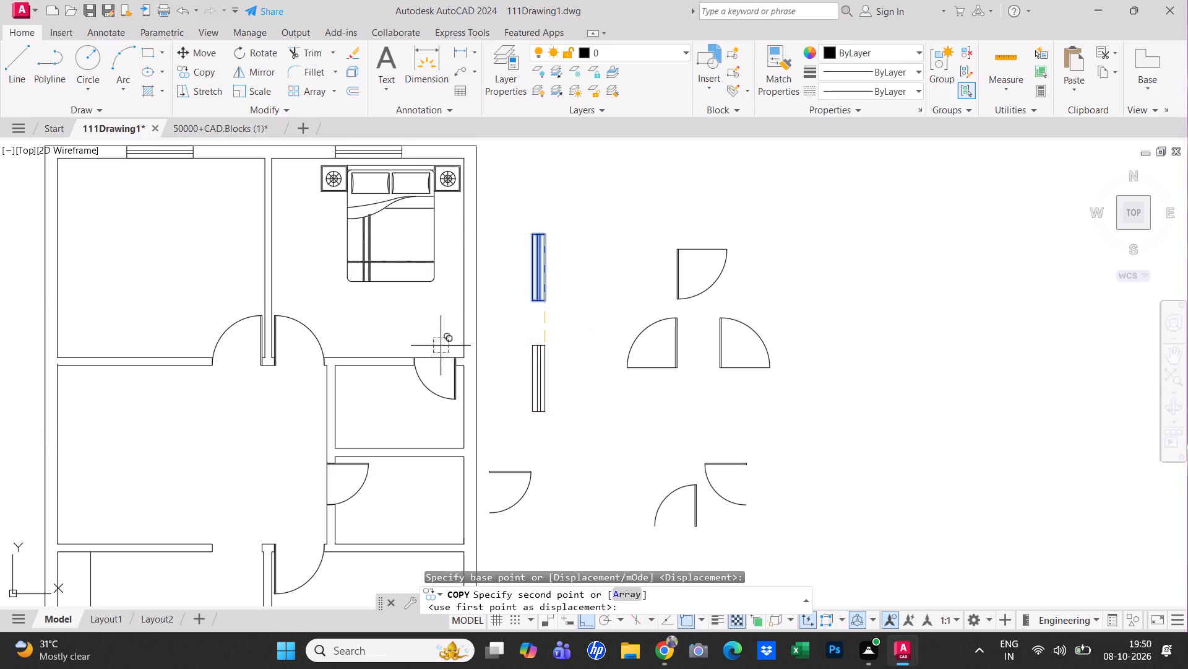
middle_drag(62, 416, 339, 468)
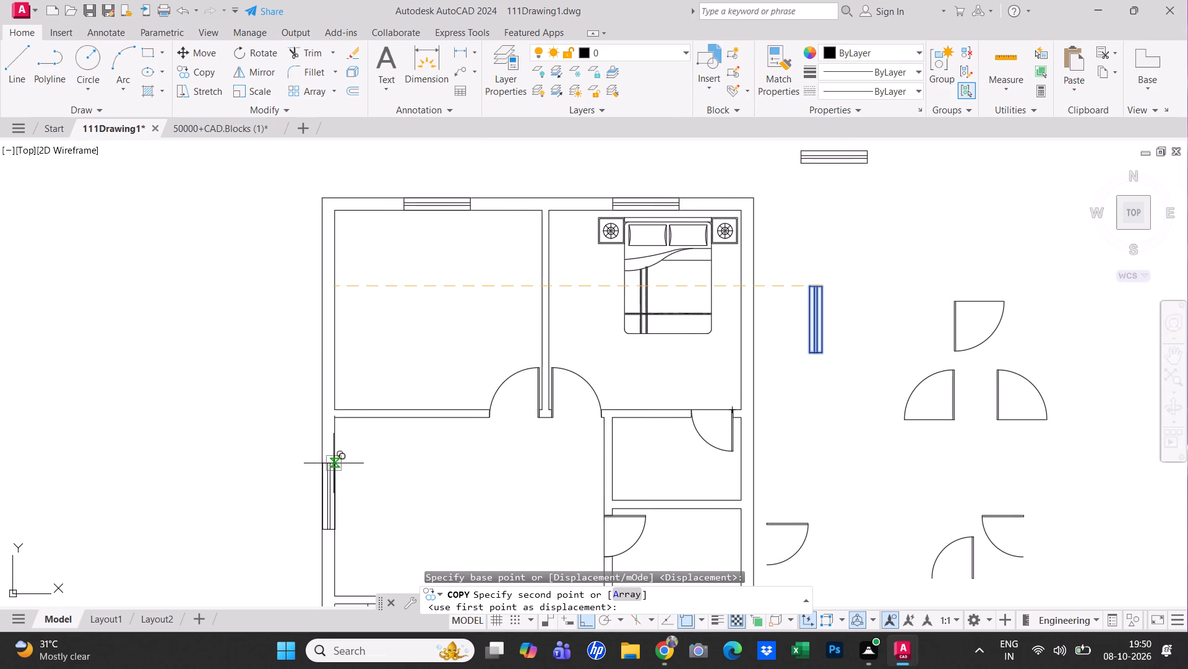
click(332, 475)
Place another copy of the vertical window in the right outer wall of the large room above the stairs, and save the drawing.
middle_drag(417, 469, 316, 319)
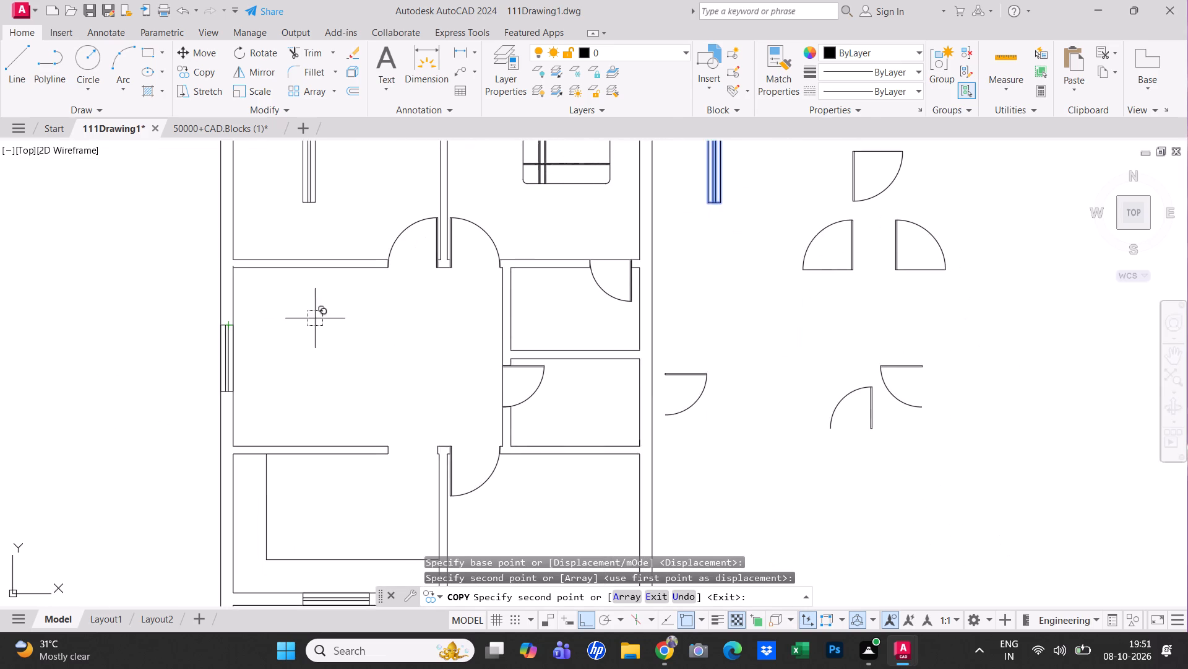
scroll(469, 446, down, 1)
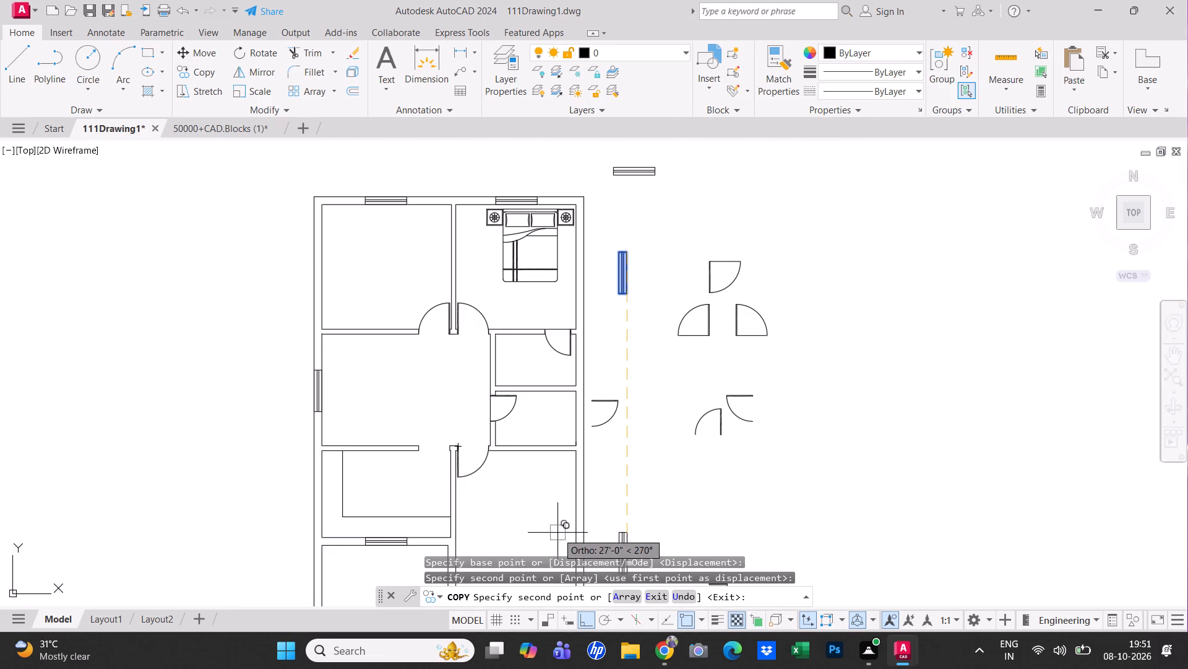
scroll(585, 490, up, 2)
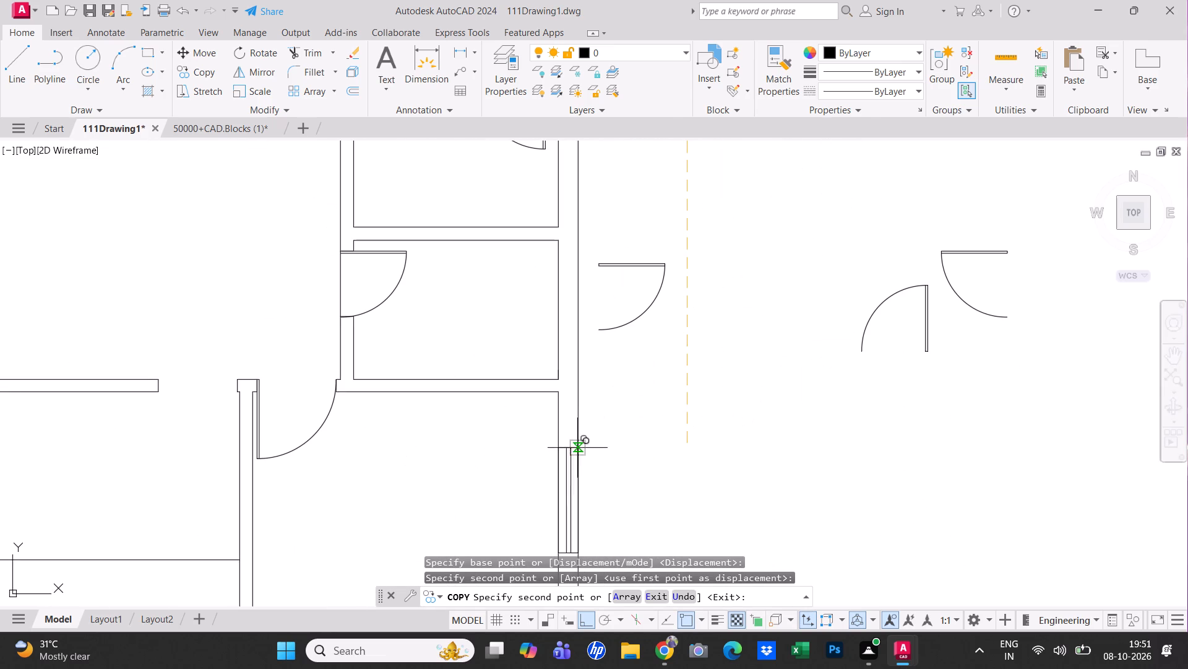
click(577, 444)
key(Escape)
scroll(661, 426, down, 2)
middle_drag(655, 408, 643, 351)
key(Escape)
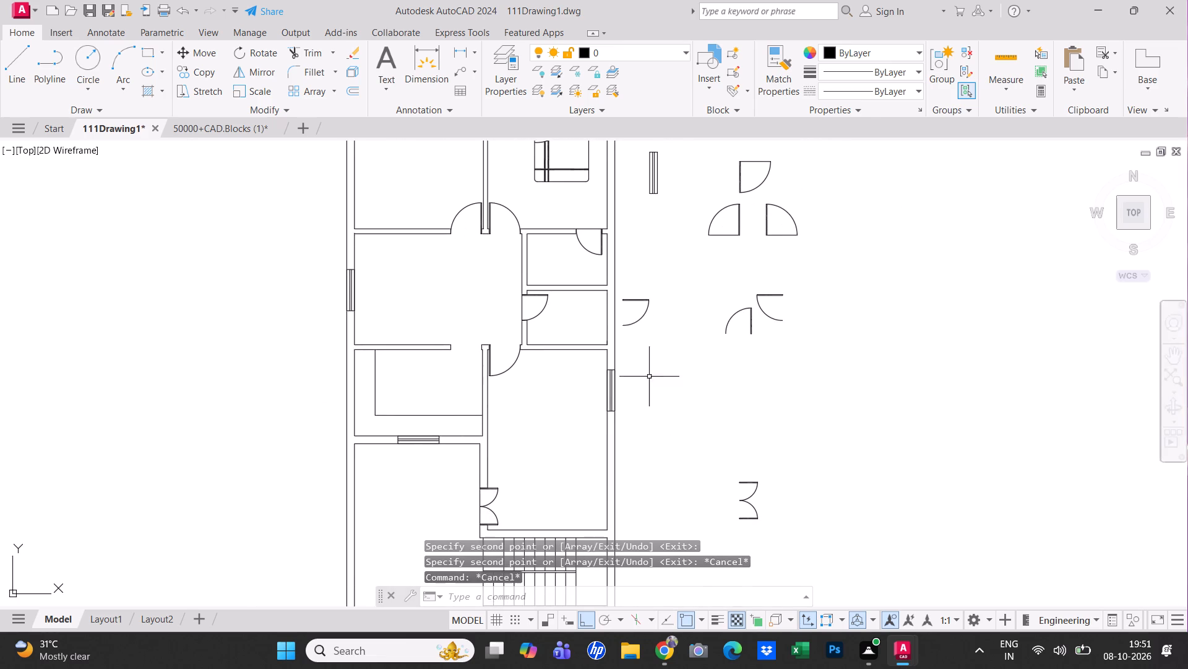
middle_drag(675, 428, 647, 382)
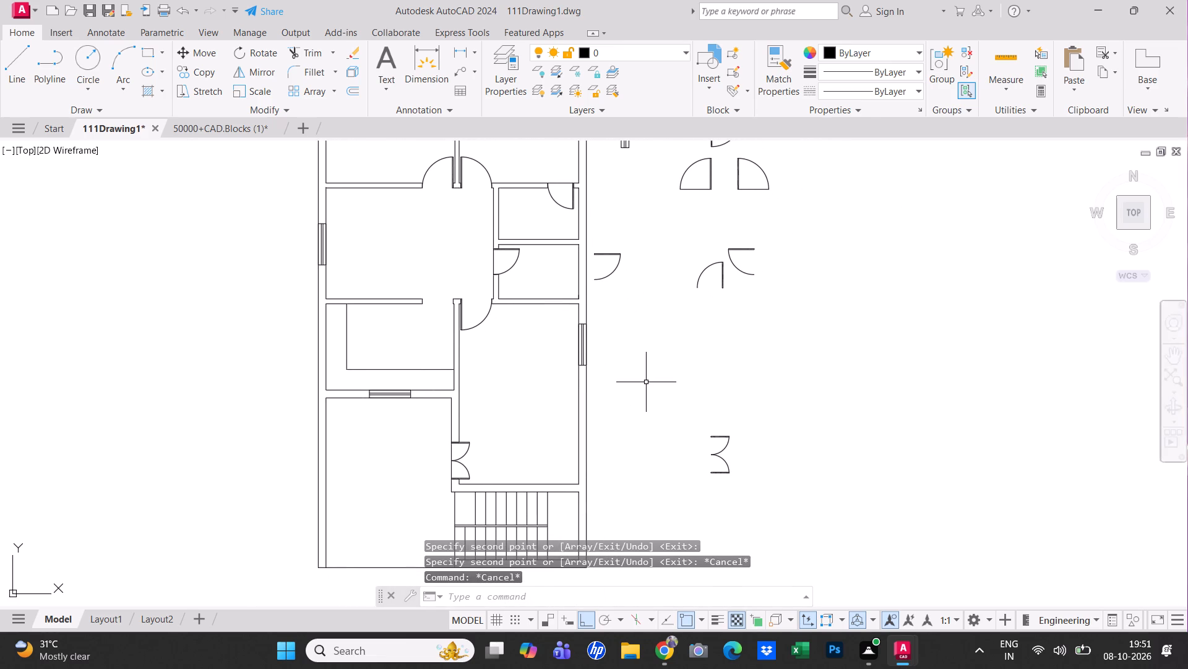
key(ctrl+s)
middle_click(671, 382)
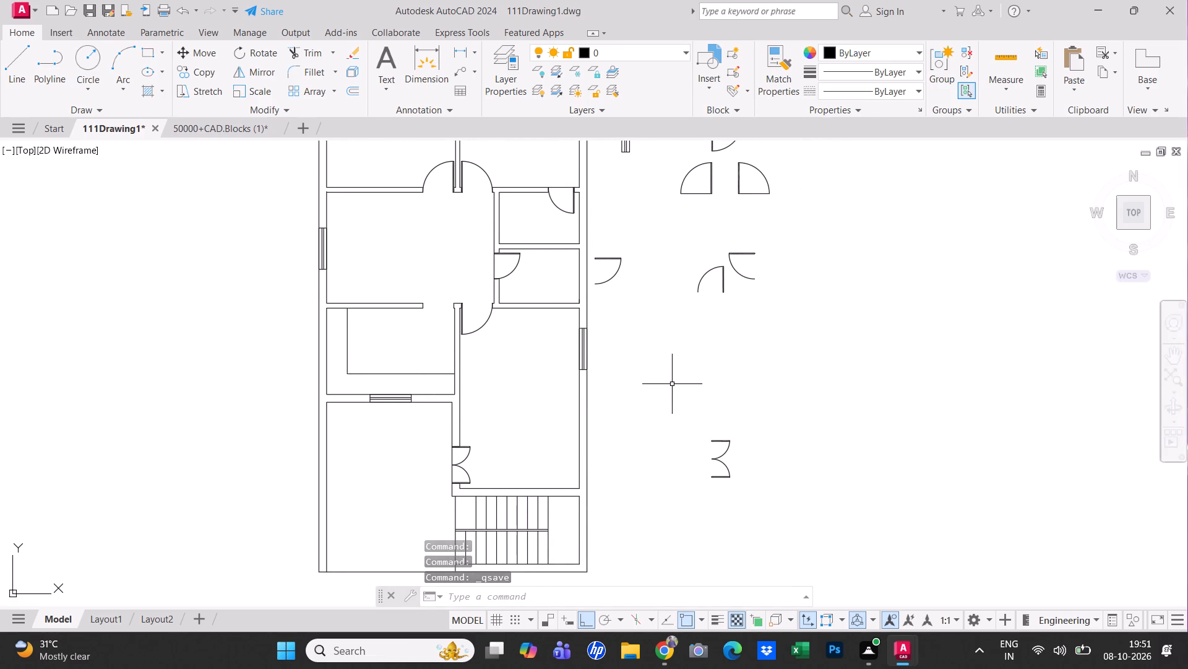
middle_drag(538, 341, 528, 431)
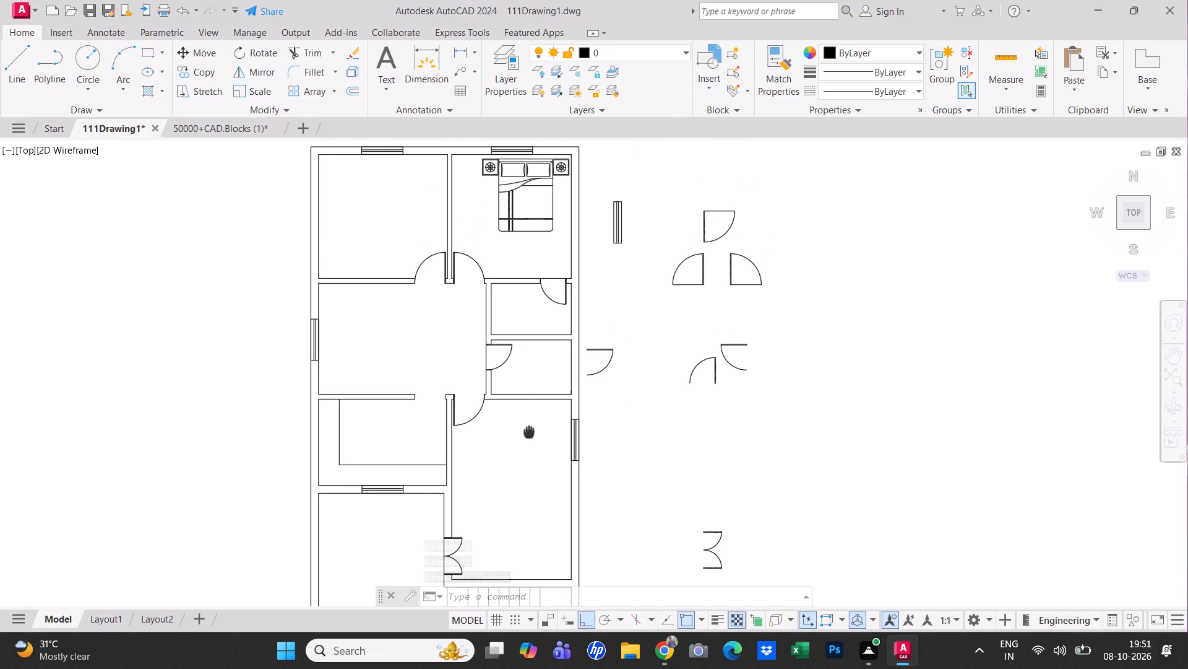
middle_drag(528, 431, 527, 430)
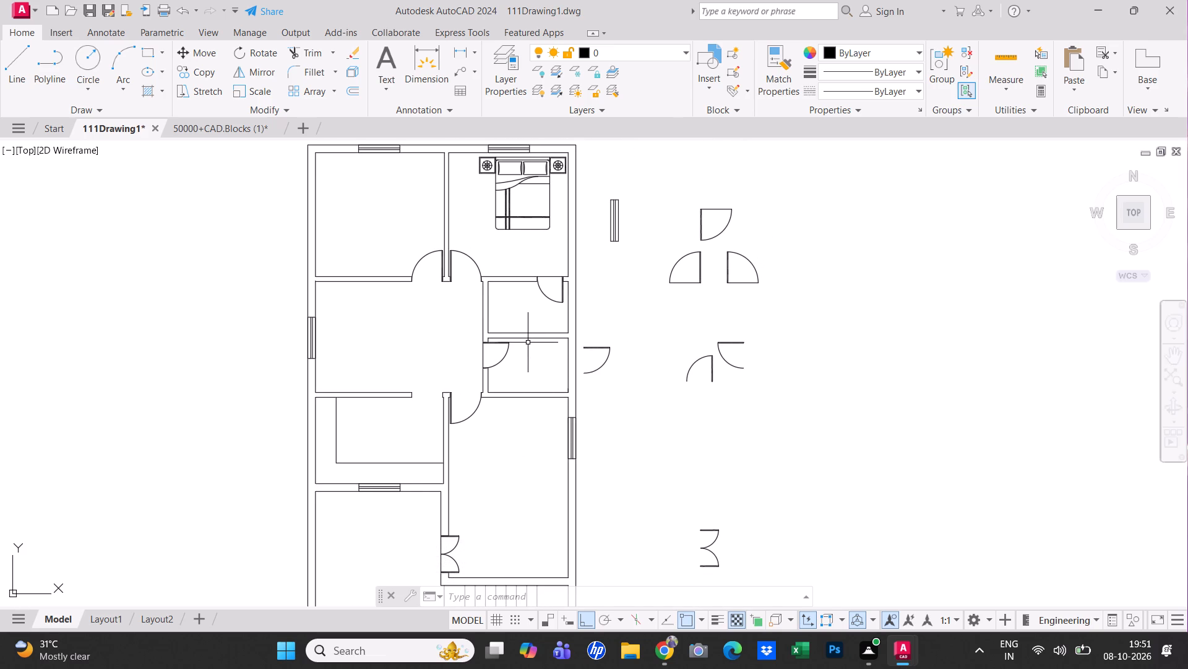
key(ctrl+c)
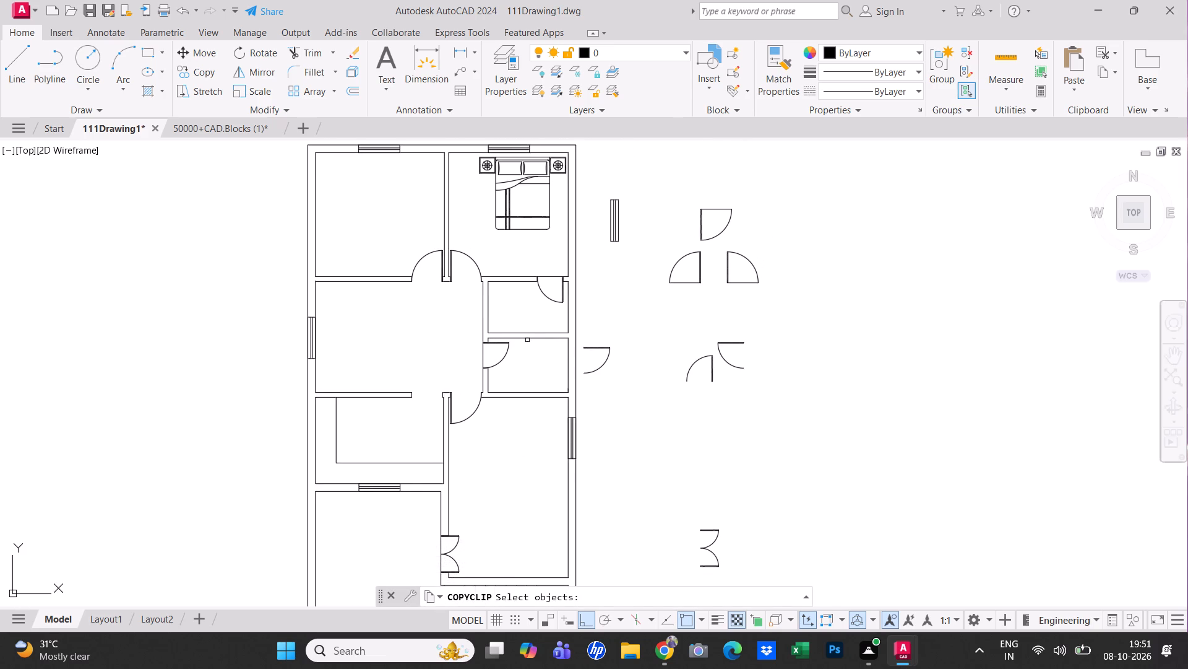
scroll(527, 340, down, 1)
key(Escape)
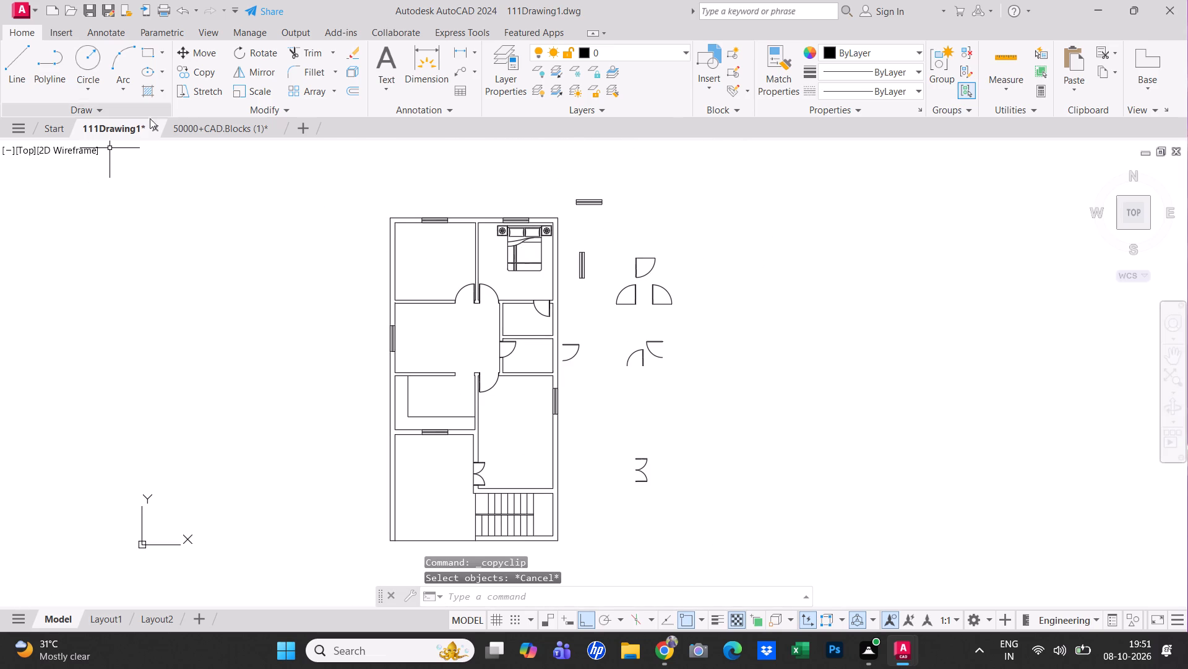
Browse the 50000+CAD.Blocks library drawing for sanitary blocks and examine the W.C. plan symbols.
click(193, 129)
scroll(297, 287, down, 4)
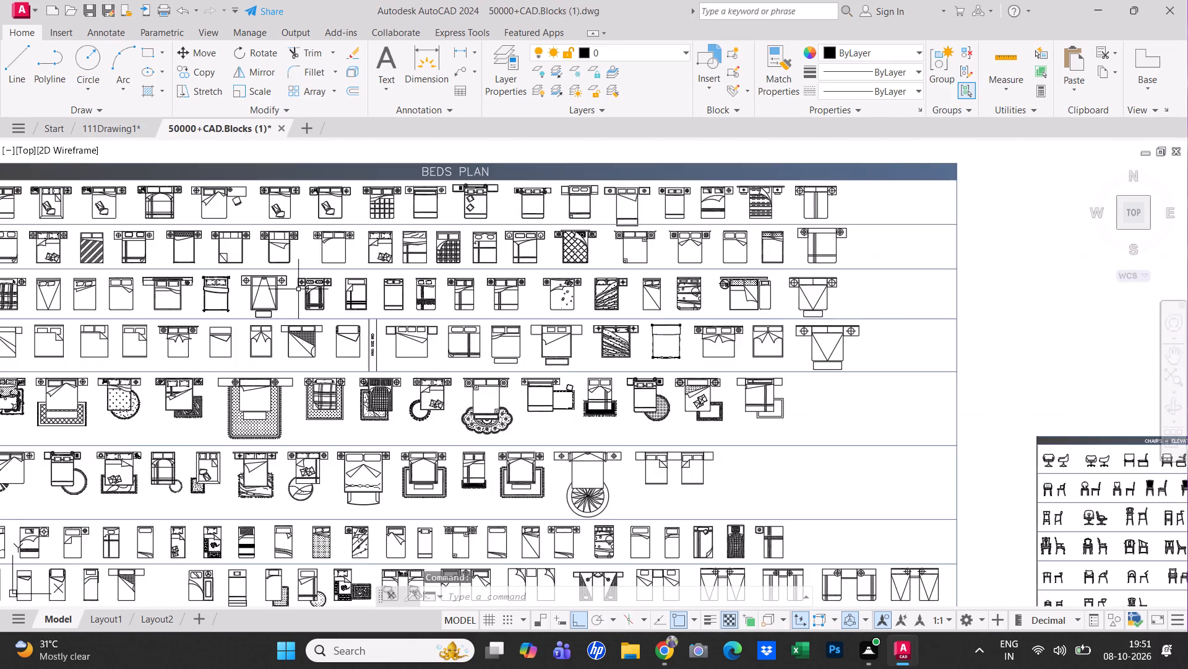
scroll(338, 303, down, 2)
middle_drag(354, 359, 1007, 333)
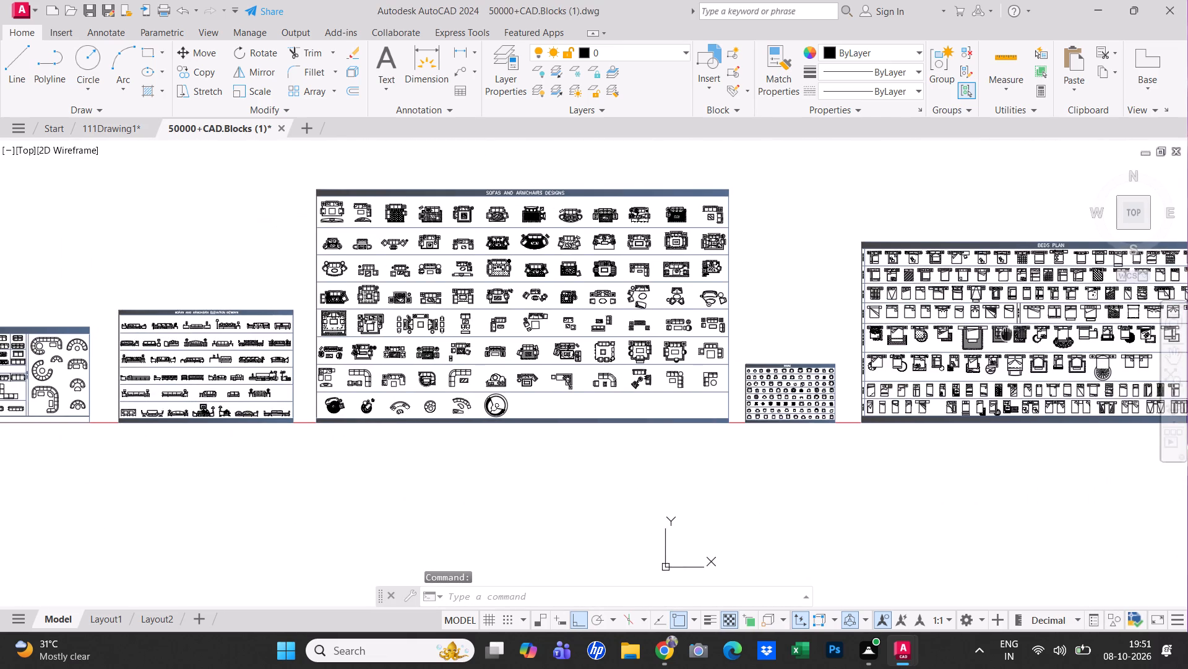
middle_drag(421, 318, 966, 337)
middle_drag(216, 297, 773, 325)
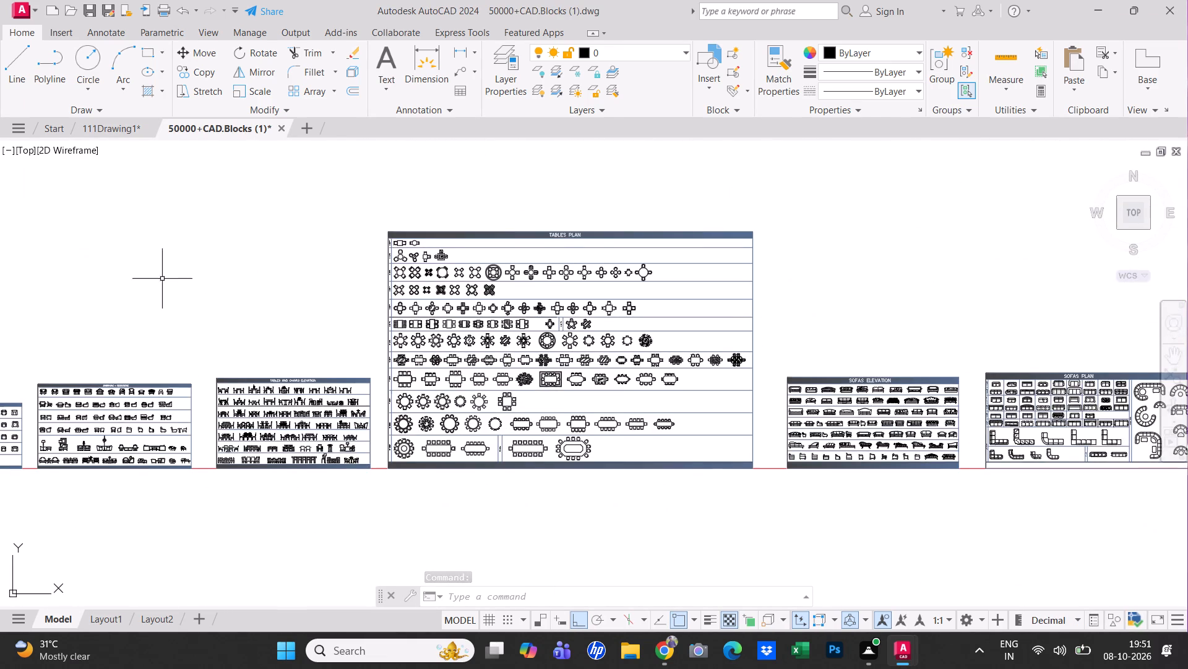
middle_drag(159, 284, 695, 304)
middle_drag(144, 272, 668, 291)
middle_drag(85, 263, 618, 261)
middle_drag(155, 255, 612, 250)
scroll(612, 250, down, 3)
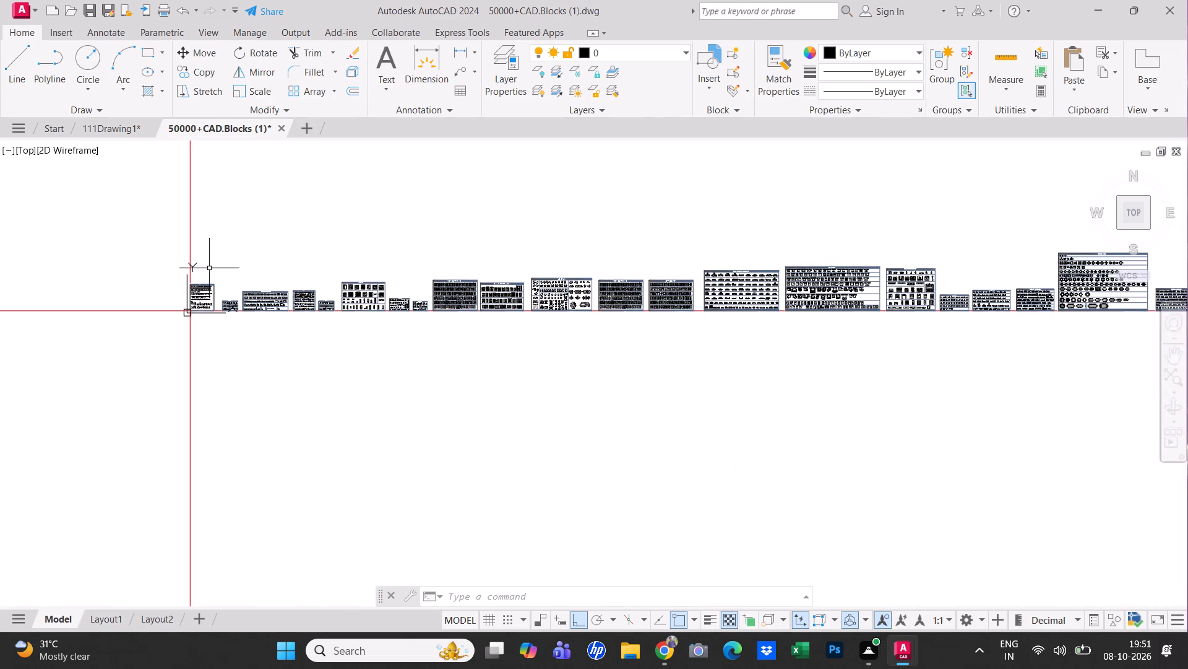
scroll(205, 274, up, 4)
middle_drag(478, 359, 480, 341)
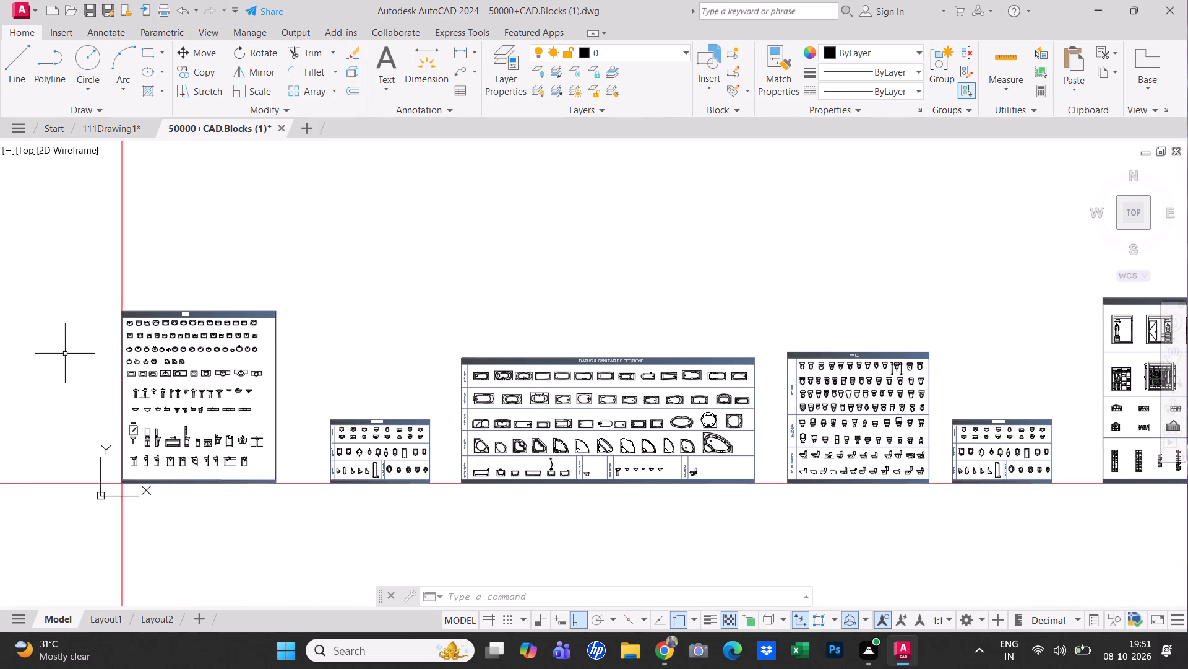
scroll(99, 365, up, 3)
scroll(348, 377, down, 3)
scroll(402, 399, up, 1)
middle_drag(402, 399, 145, 358)
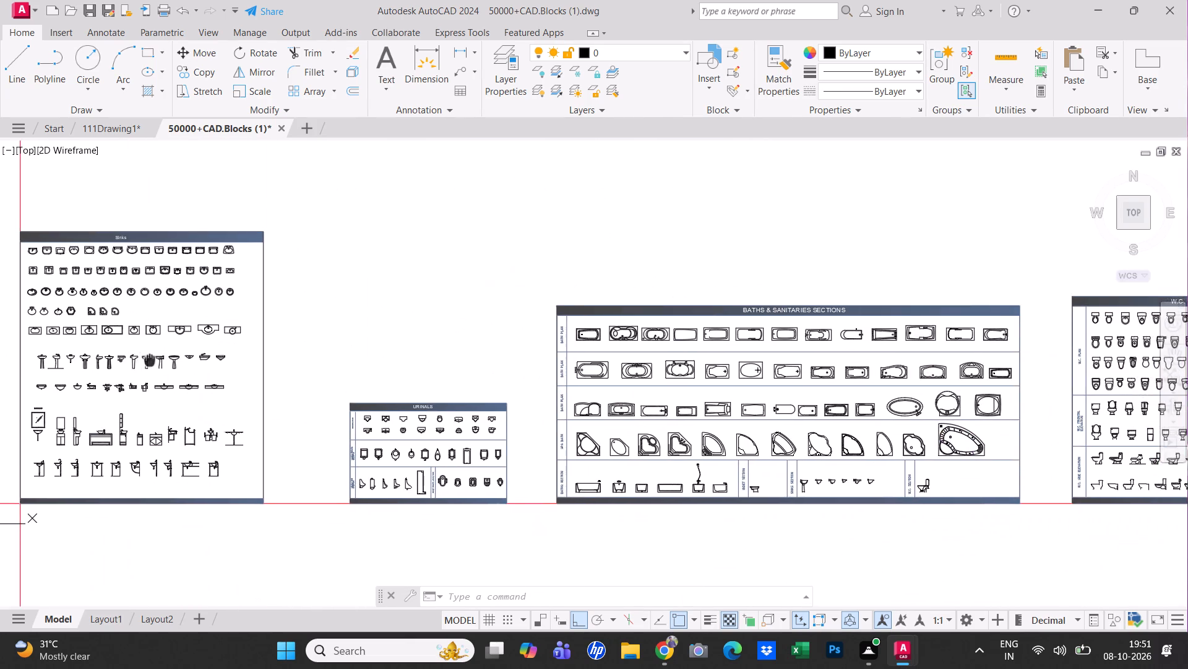
middle_drag(145, 358, 29, 341)
scroll(264, 354, up, 1)
middle_drag(298, 361, 0, 304)
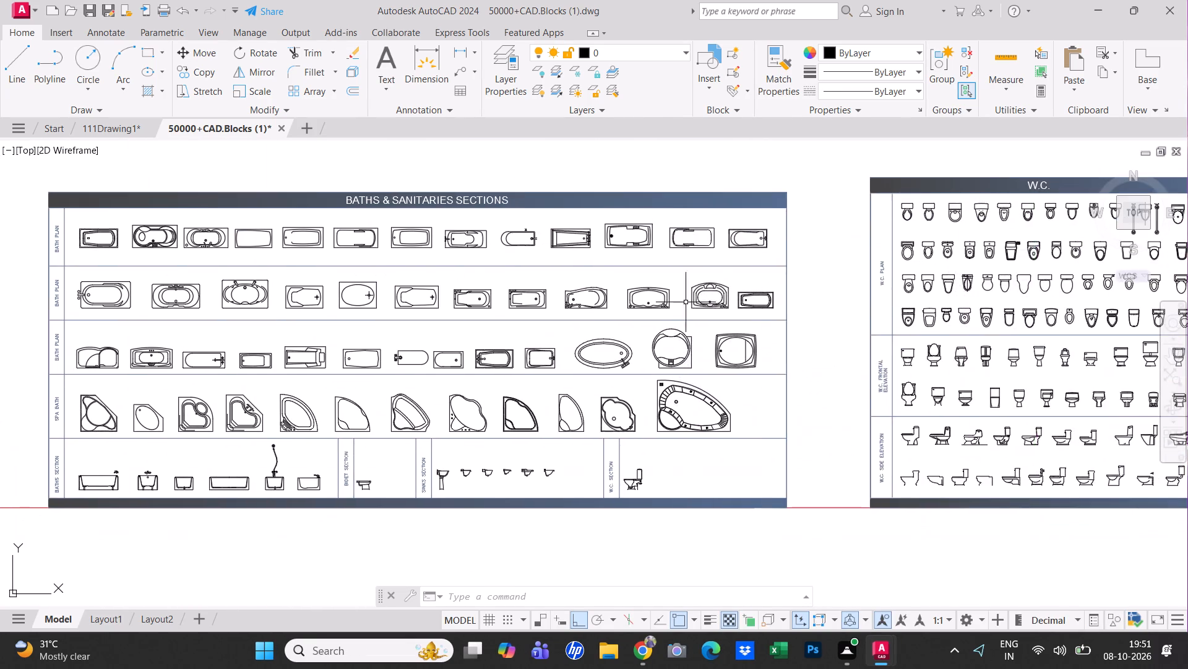
scroll(699, 315, down, 1)
middle_drag(661, 345, 32, 331)
scroll(420, 279, up, 1)
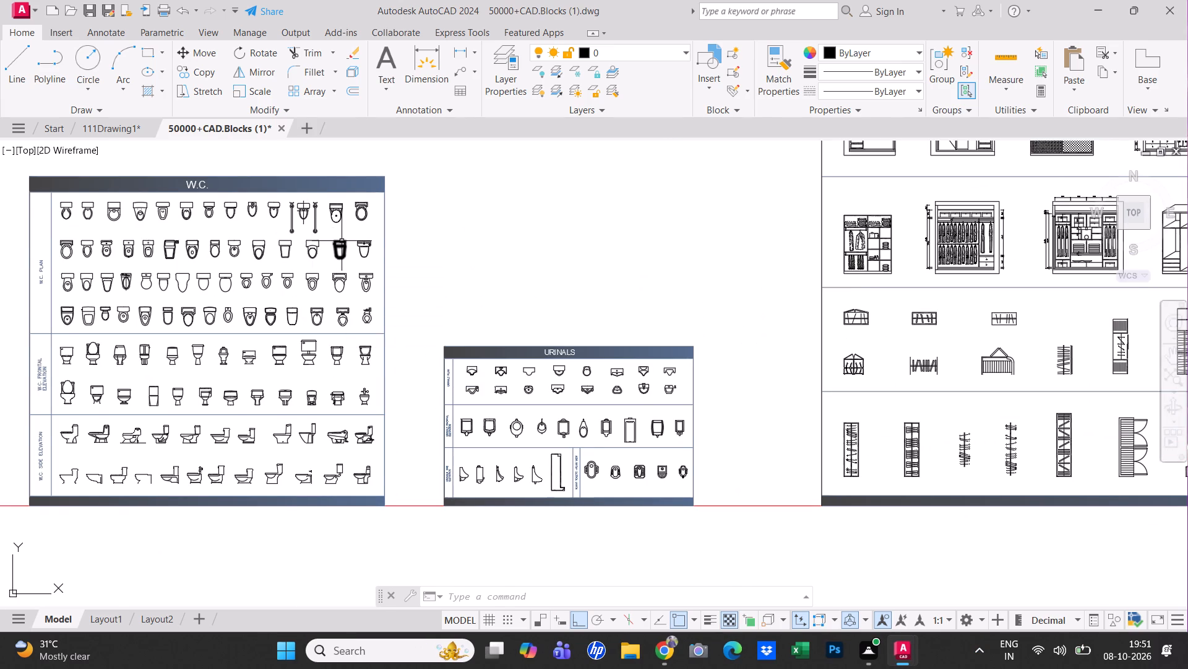
scroll(342, 241, up, 1)
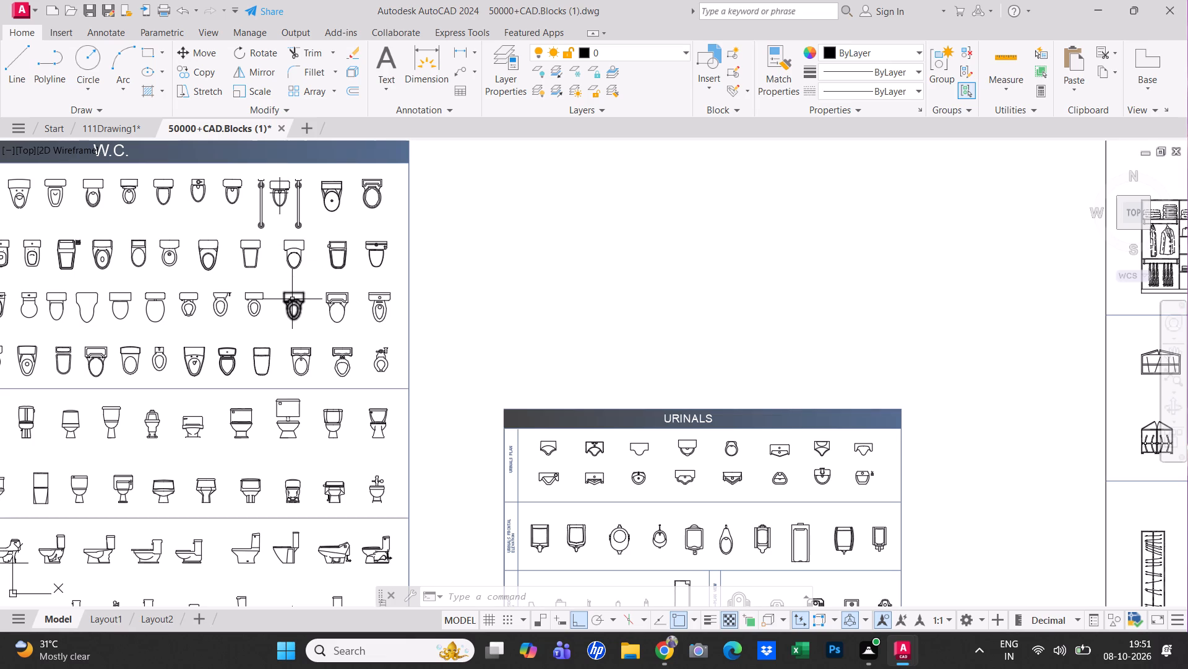
Copy the third-from-last toilet in the second W.C. plan row and paste it beside the floor plan in 111Drawing1.
click(293, 266)
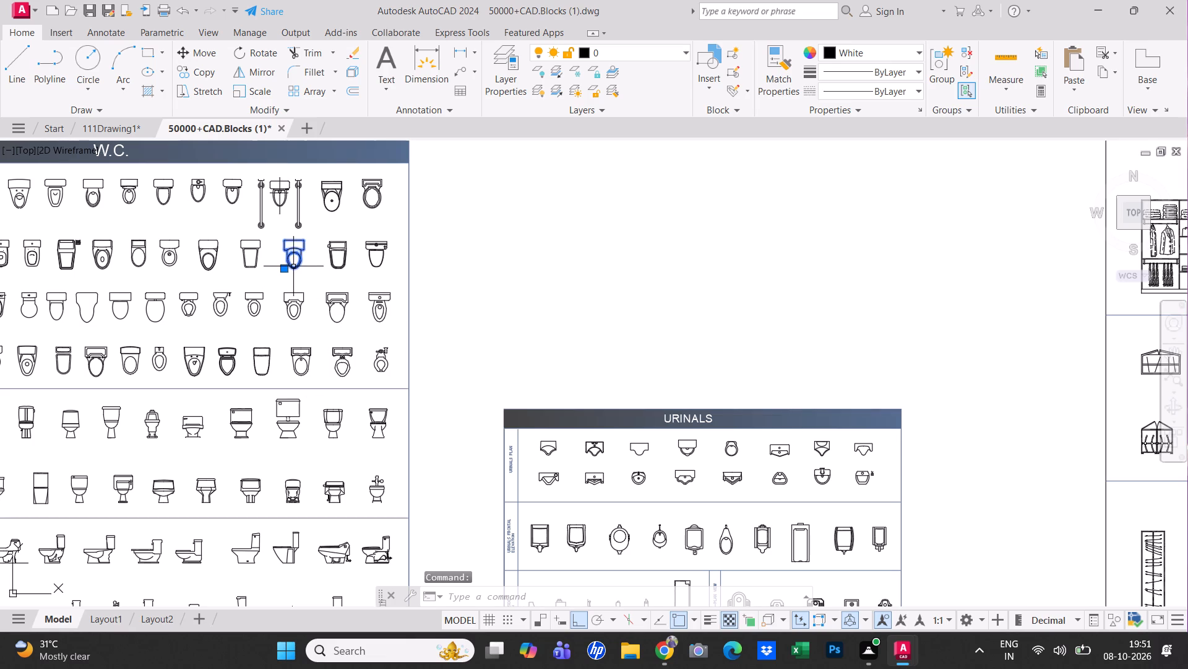
key(ctrl+c)
click(118, 127)
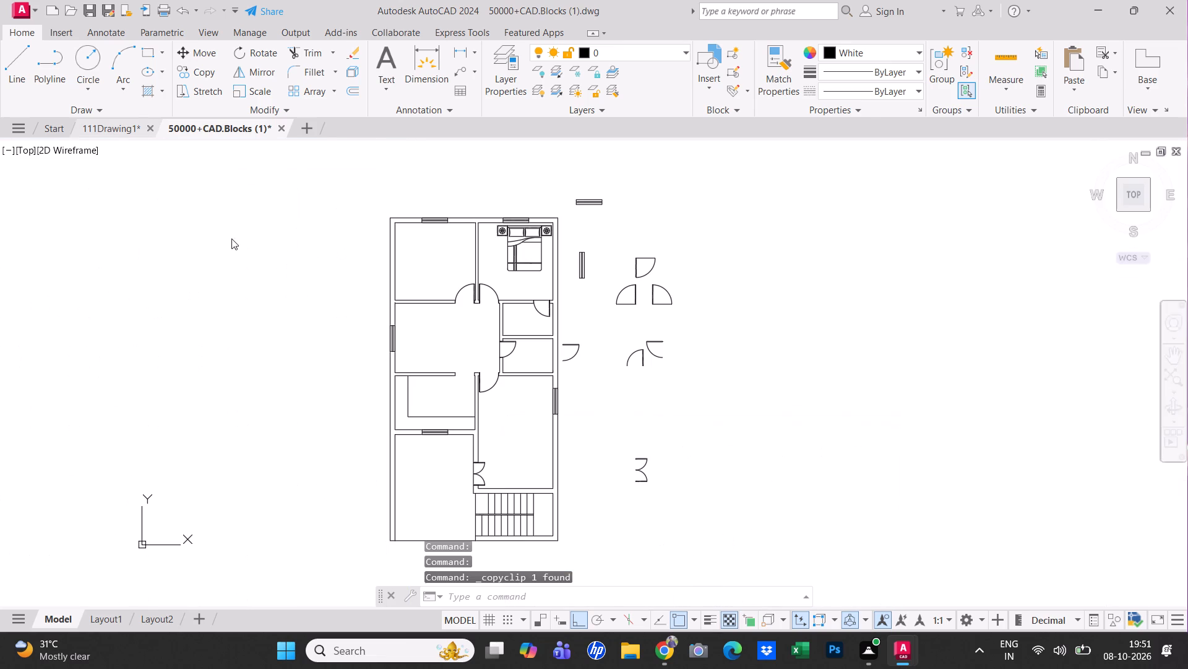
key(ctrl+v)
scroll(298, 381, down, 2)
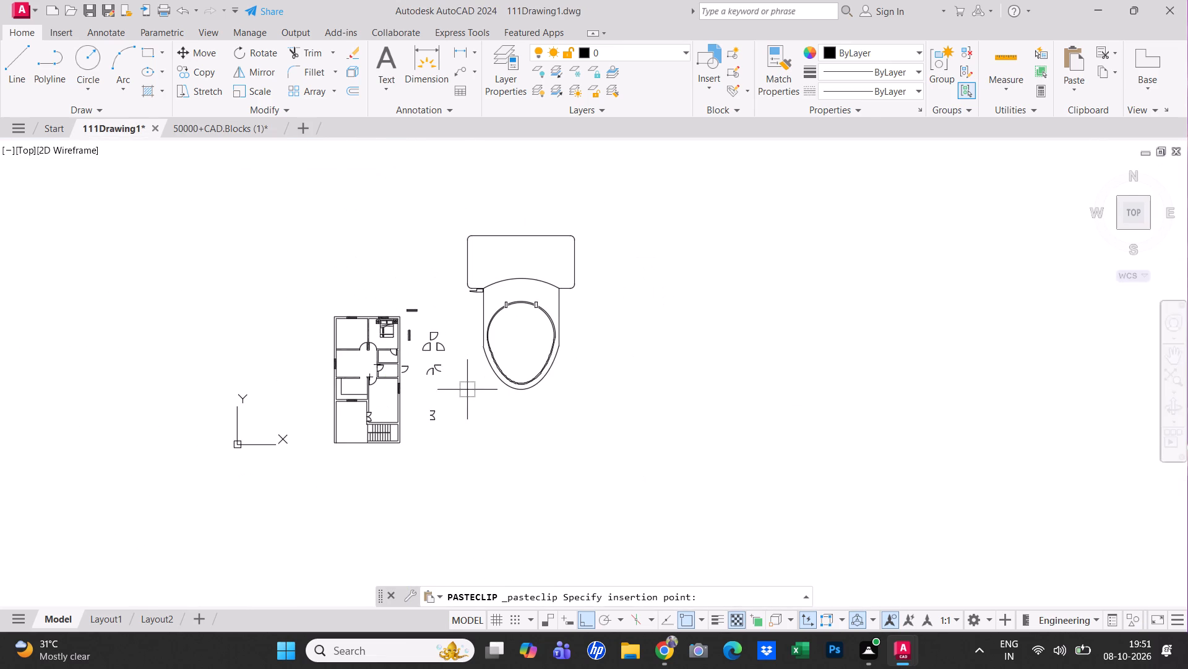
click(482, 391)
Scale the pasted toilet block down by eye, using a base point on its seat's upper edge.
click(504, 323)
right_click(504, 323)
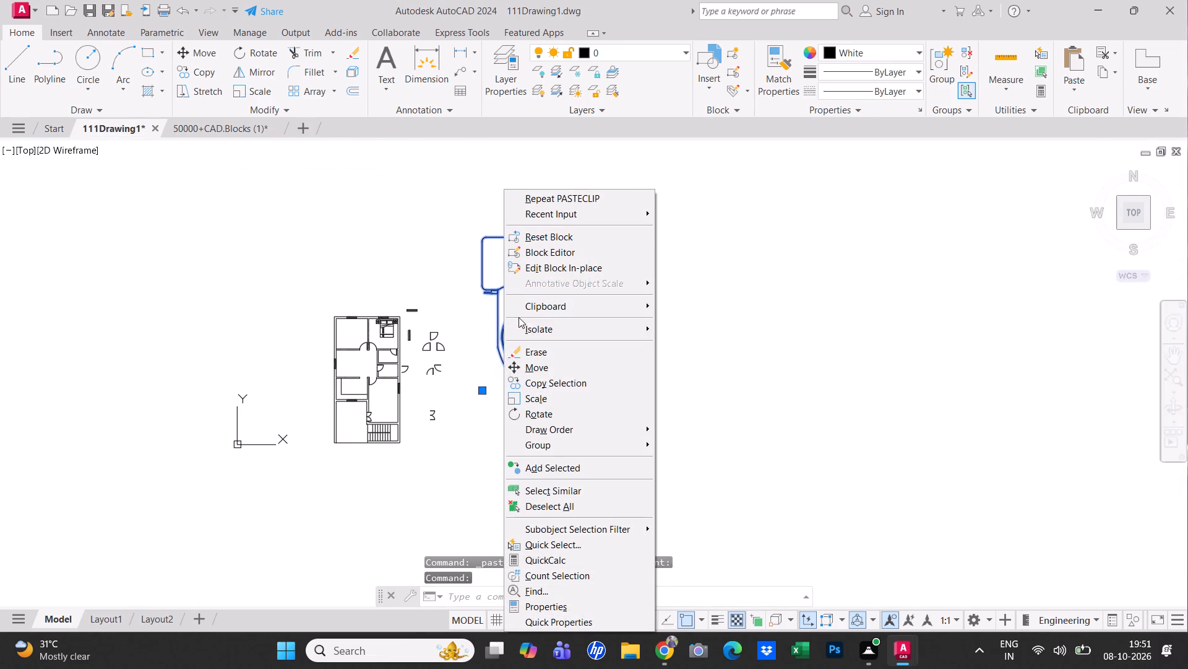
click(556, 401)
click(532, 312)
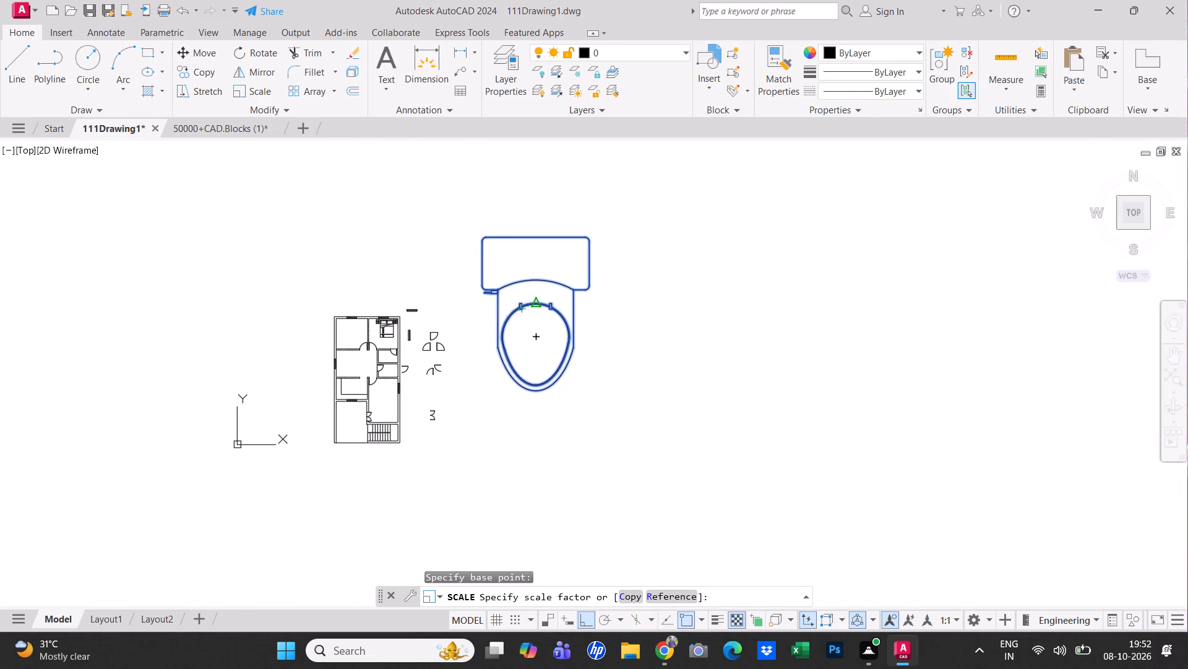
click(536, 310)
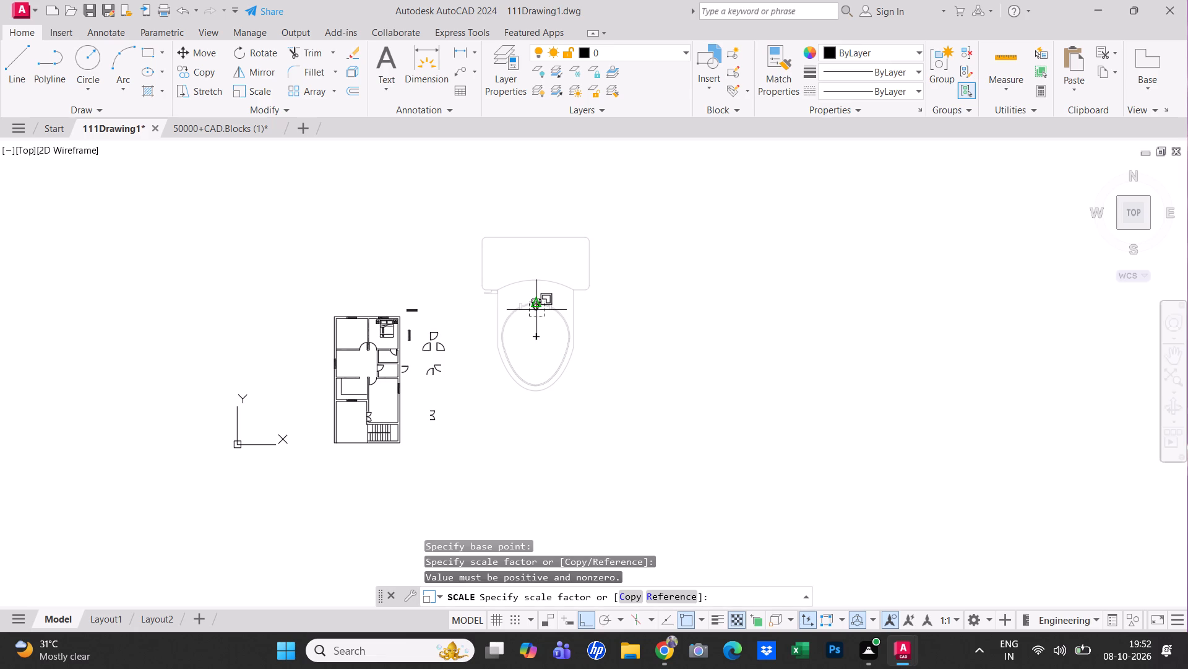
click(538, 304)
scroll(546, 297, up, 1)
click(546, 297)
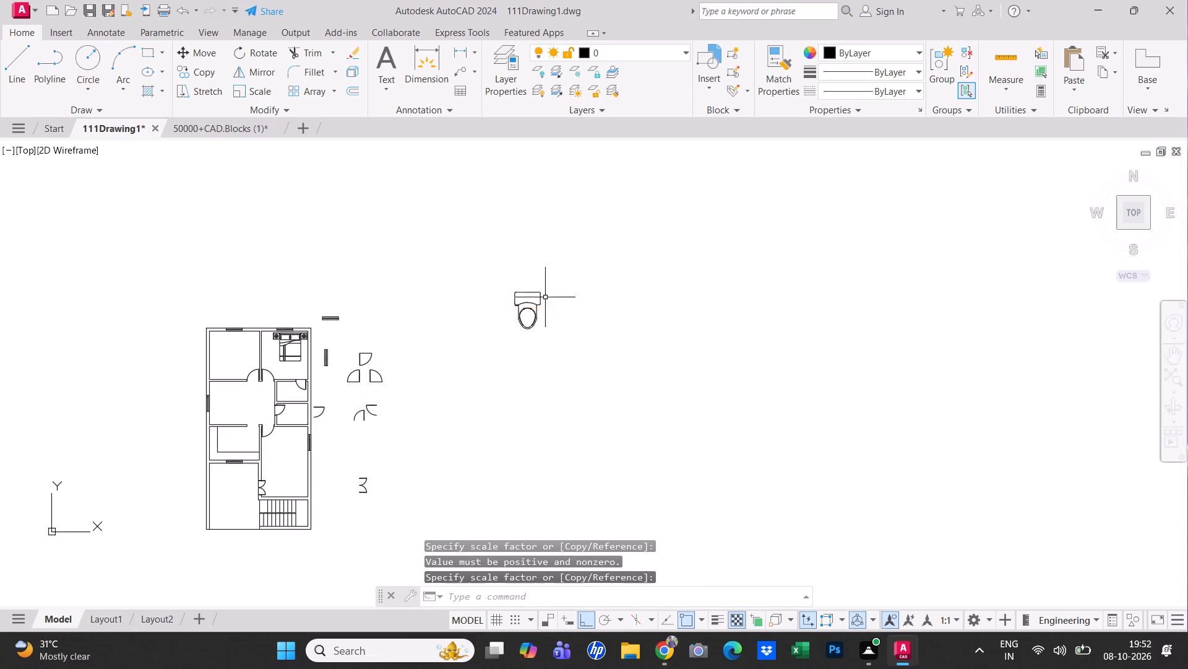
Scale the toilet block beside the floor plan again by eye, using a base point at the front of its bowl.
scroll(528, 303, up, 2)
scroll(523, 312, down, 1)
middle_drag(530, 320, 710, 256)
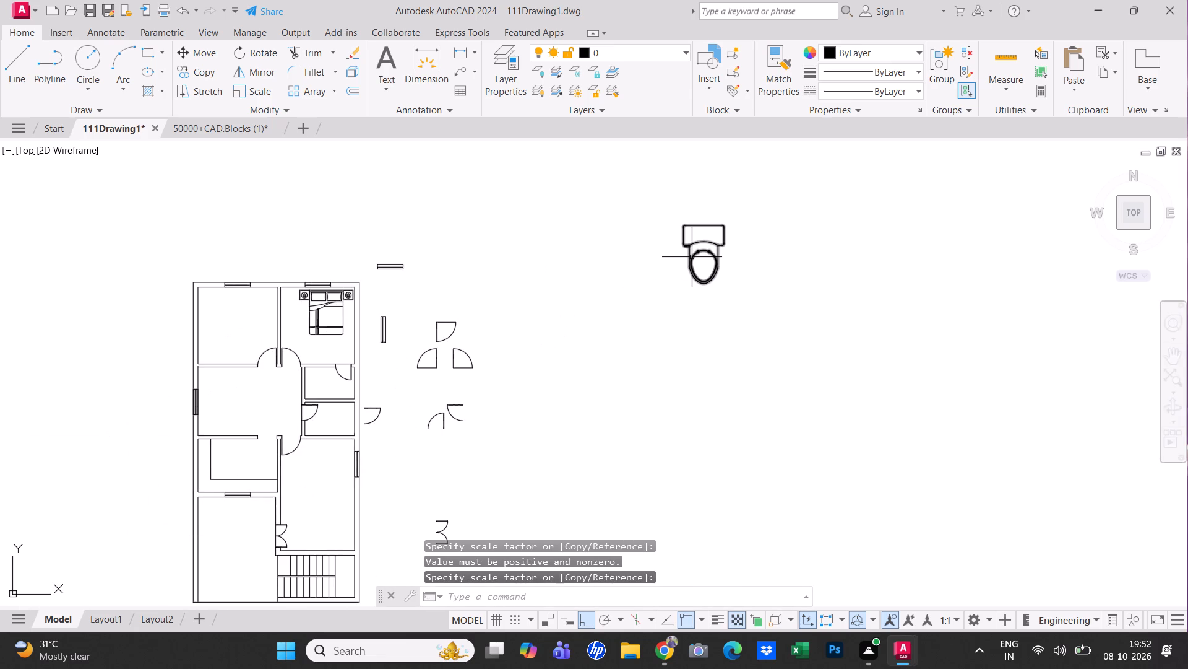
click(692, 257)
right_click(692, 257)
click(758, 400)
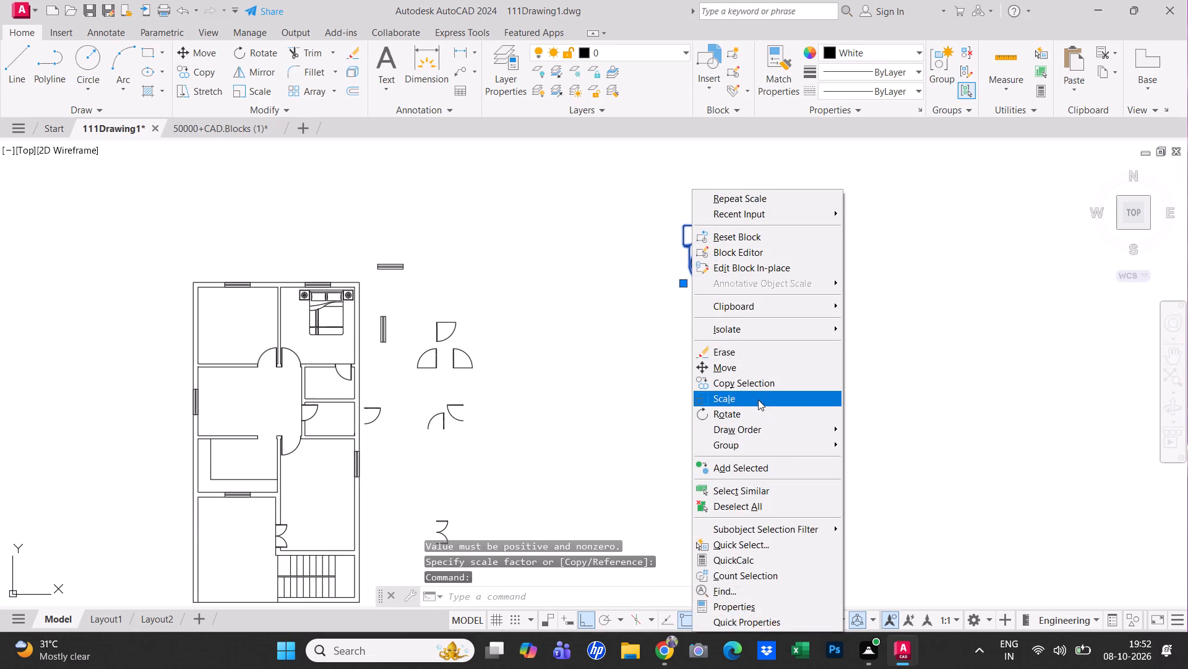
scroll(704, 281, up, 3)
click(705, 281)
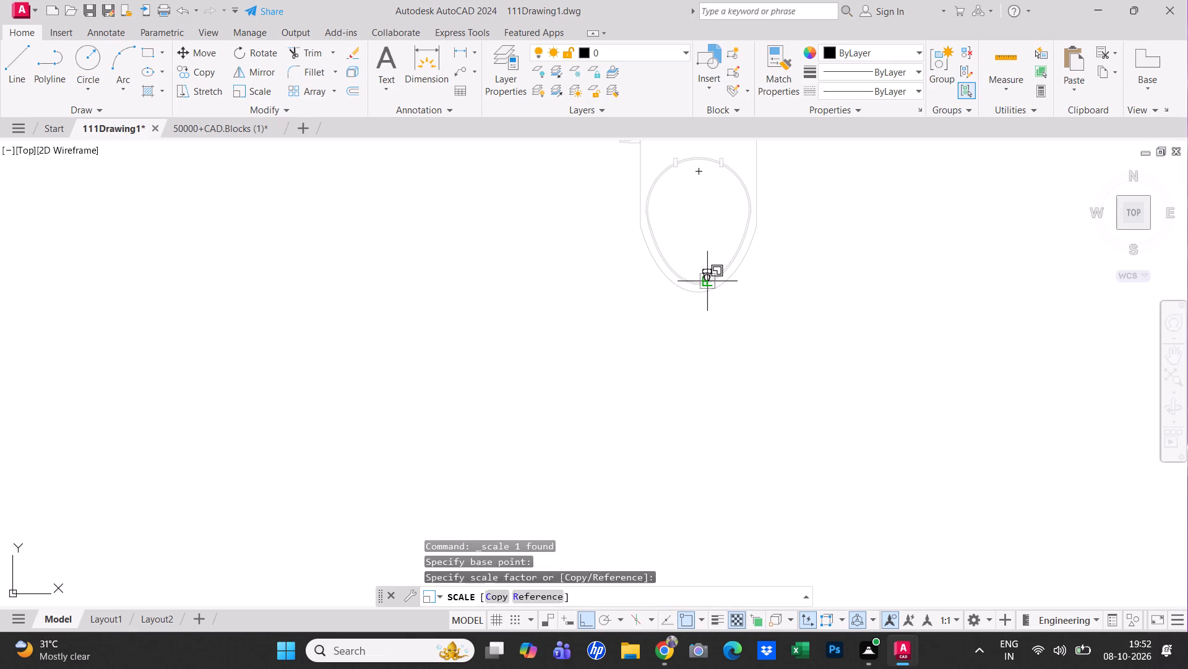
click(736, 297)
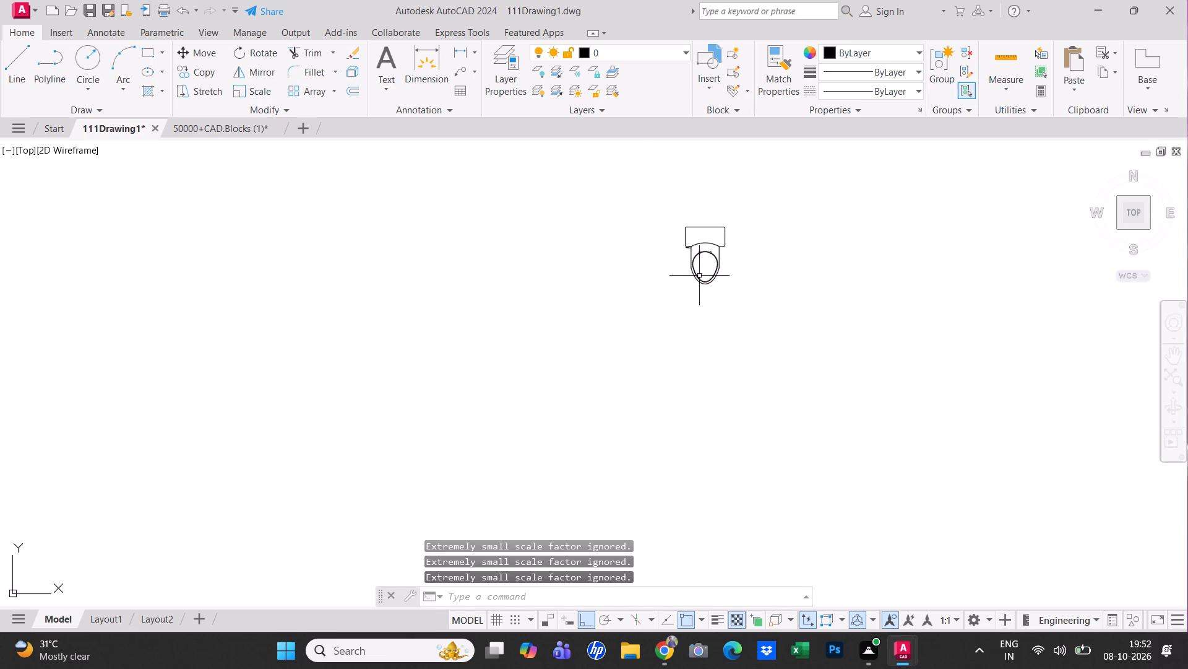
Cut the scaled toilet and paste it into the upper bathroom, with its tank against the upper wall near the left corner.
click(693, 277)
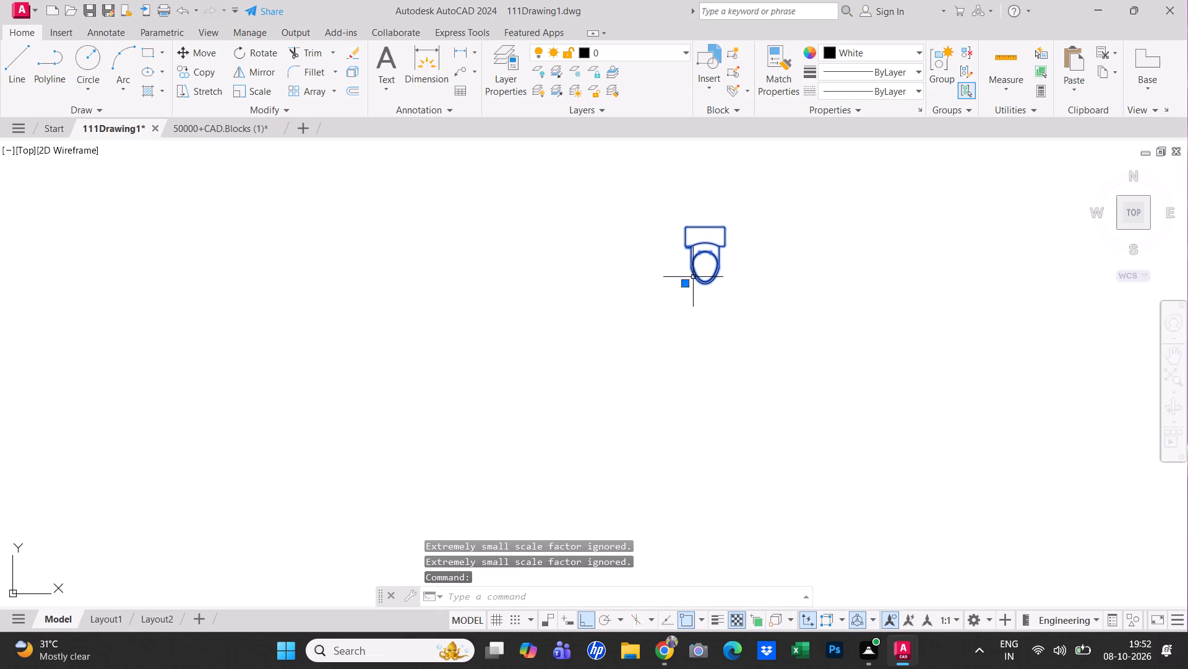
key(ctrl+c)
key(ctrl+x)
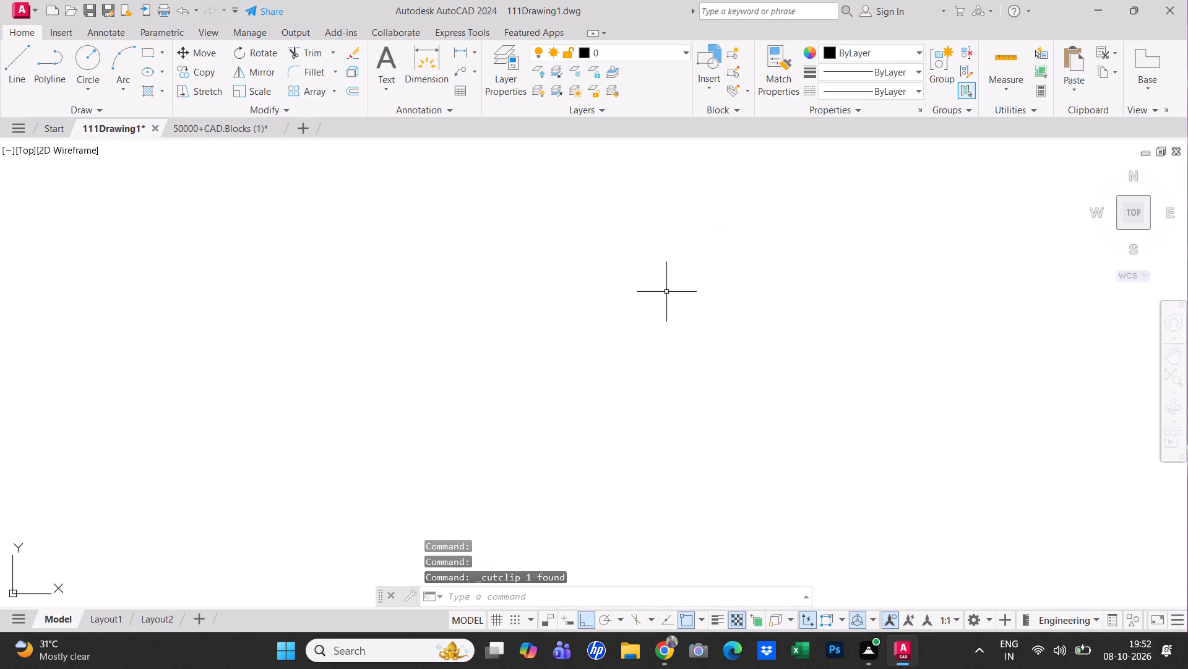
scroll(647, 308, down, 2)
middle_drag(751, 343, 866, 323)
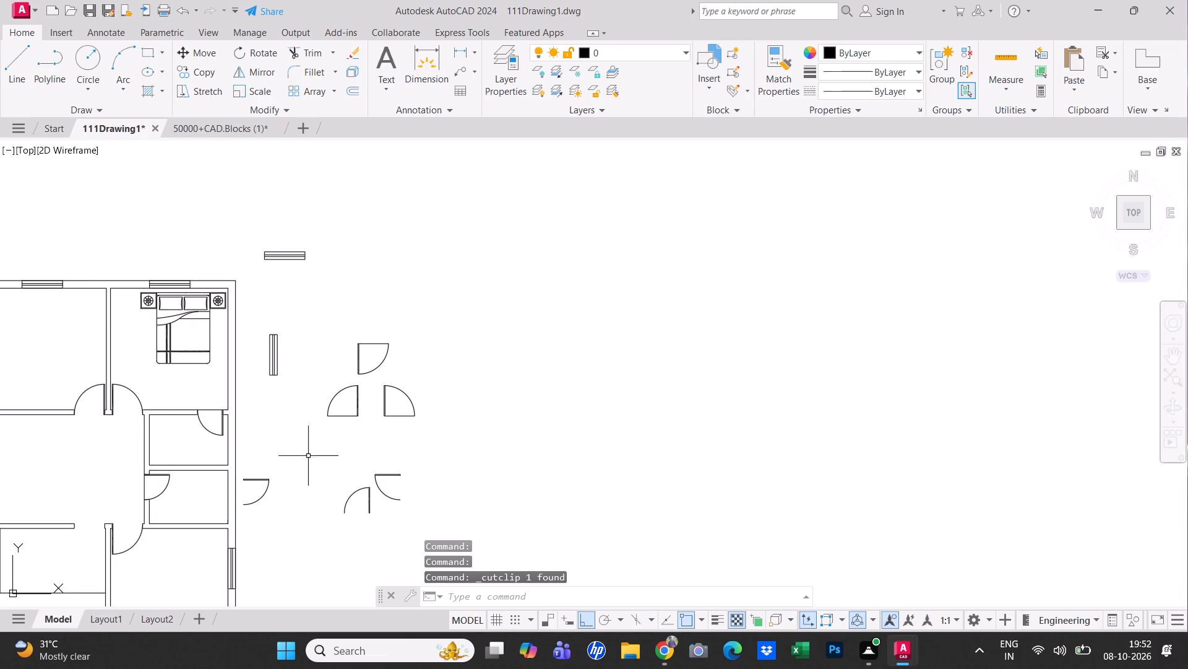
middle_drag(501, 431, 580, 417)
scroll(280, 400, up, 2)
key(ctrl+v)
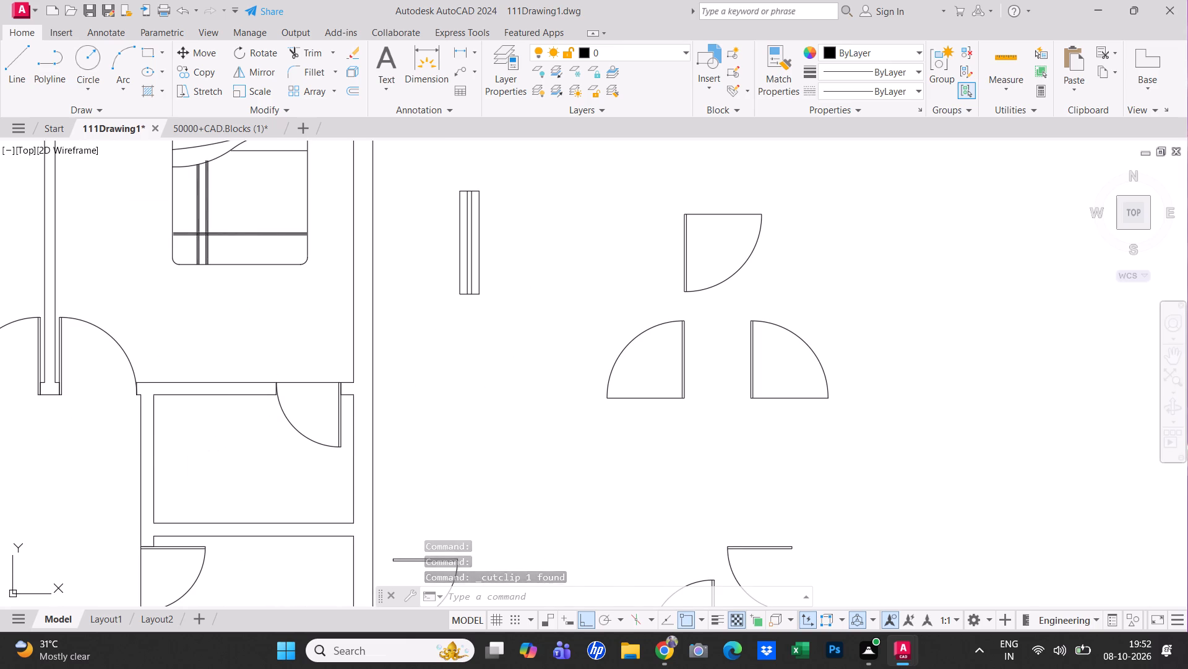
click(172, 451)
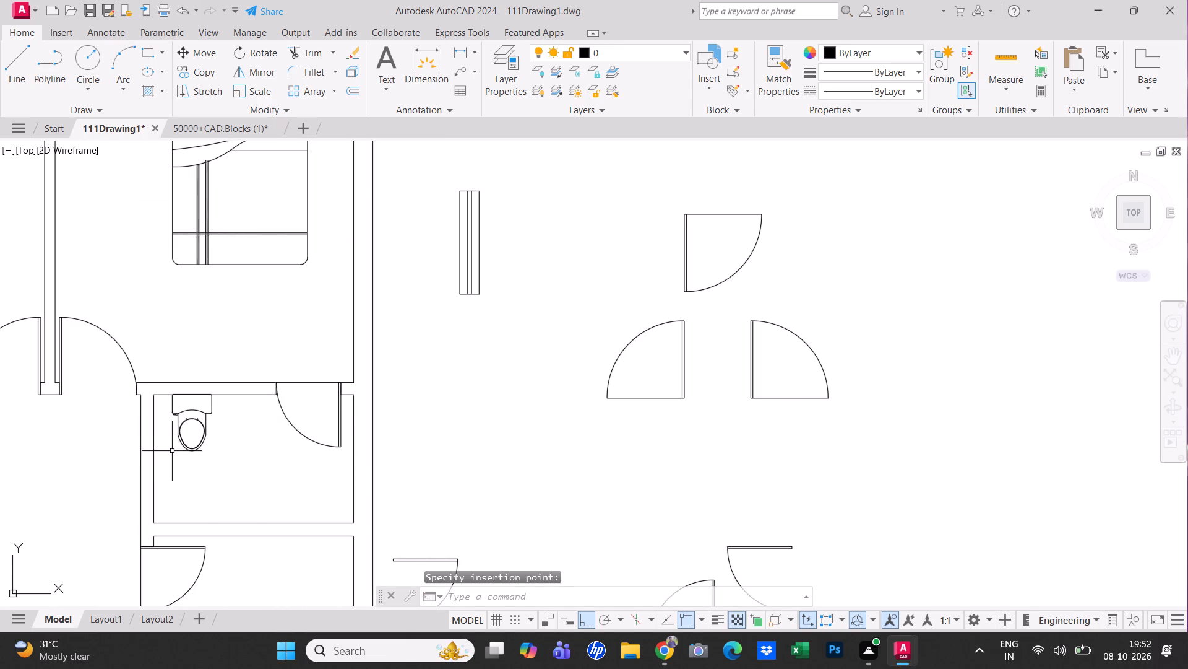
Copy the upper bathroom's toilet and paste the copy in the middle of the lower bathroom.
middle_drag(227, 472, 203, 401)
scroll(202, 411, down, 1)
click(184, 387)
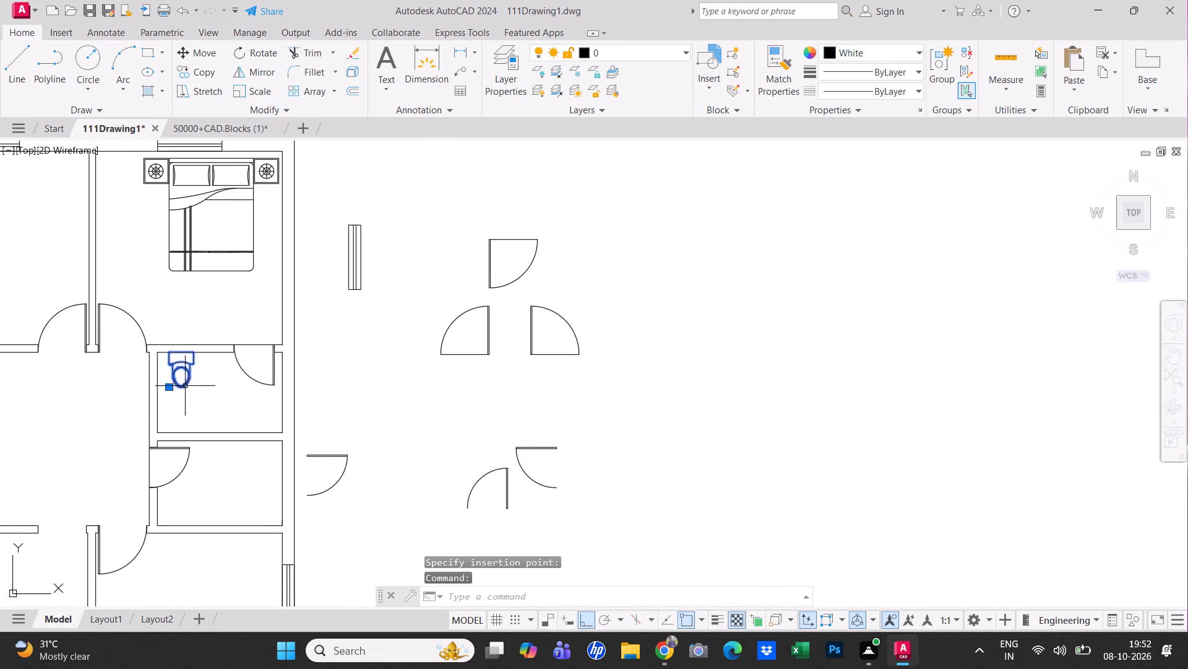
key(ctrl+c)
ctrl+middle_drag(197, 476, 191, 432)
key(ctrl+v)
click(202, 460)
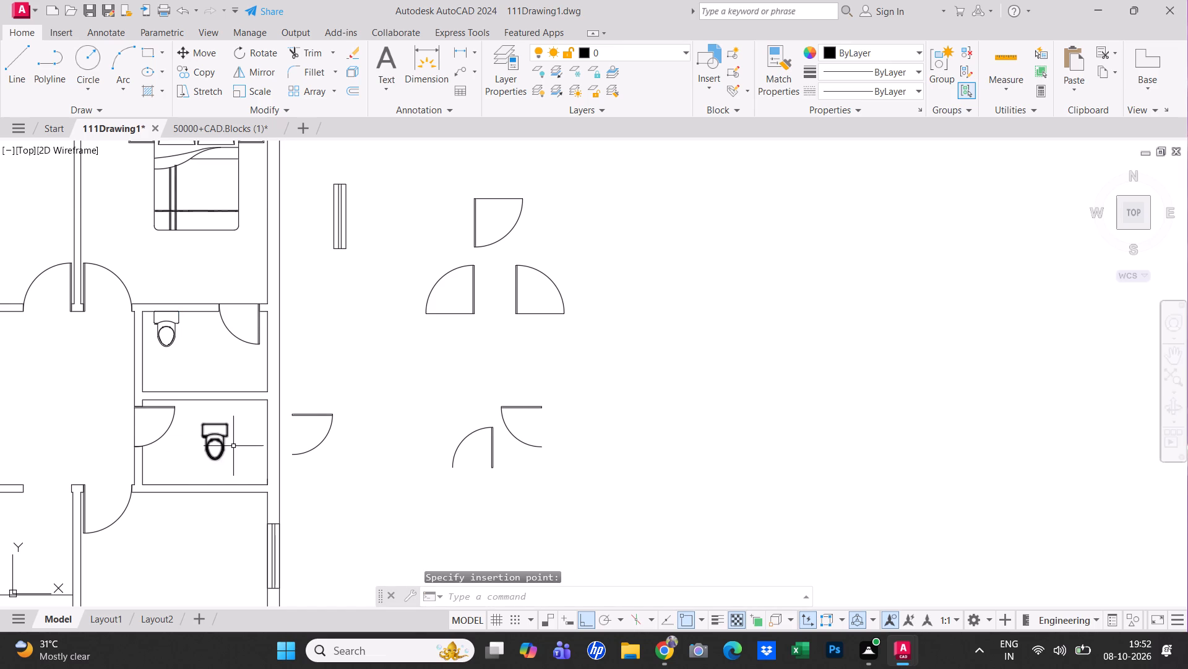
scroll(236, 448, up, 1)
key(Escape)
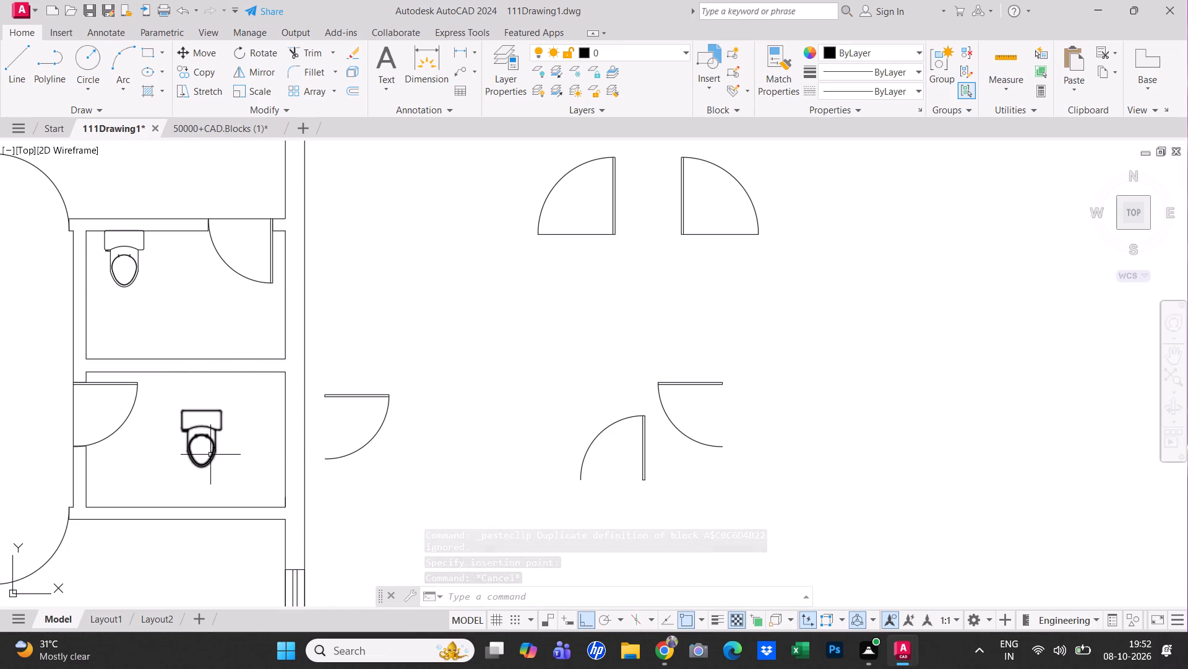
Rotate the lower bathroom's toilet 180° about the lower-left corner of its tank.
scroll(210, 455, up, 1)
click(191, 424)
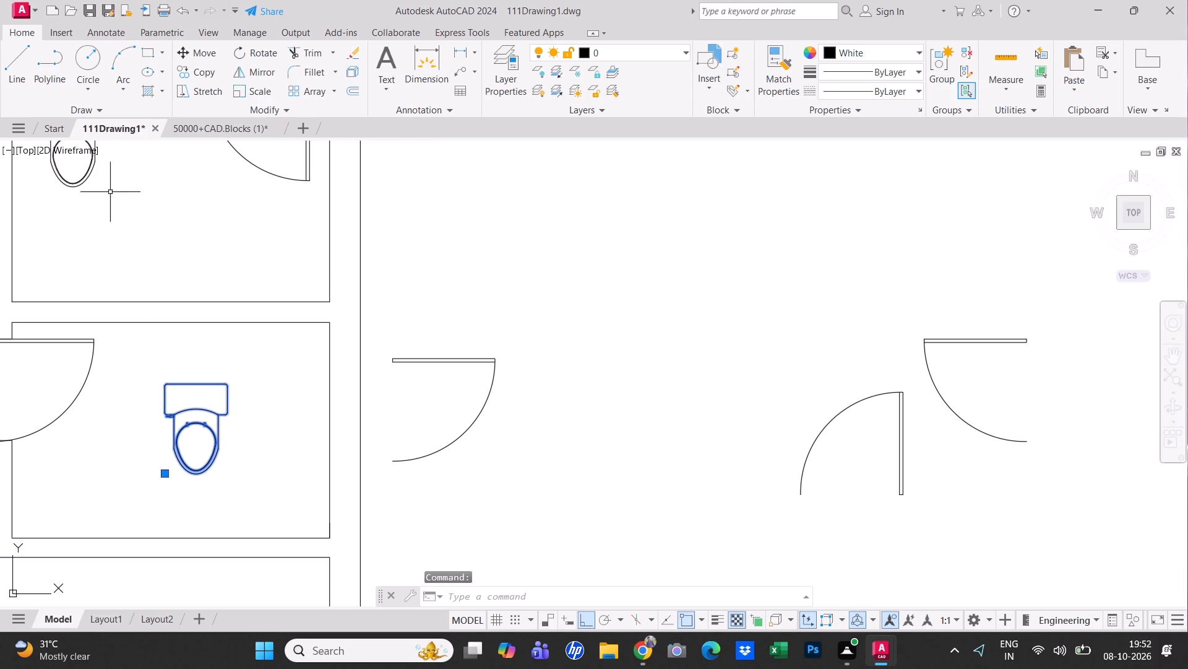
click(259, 55)
click(171, 406)
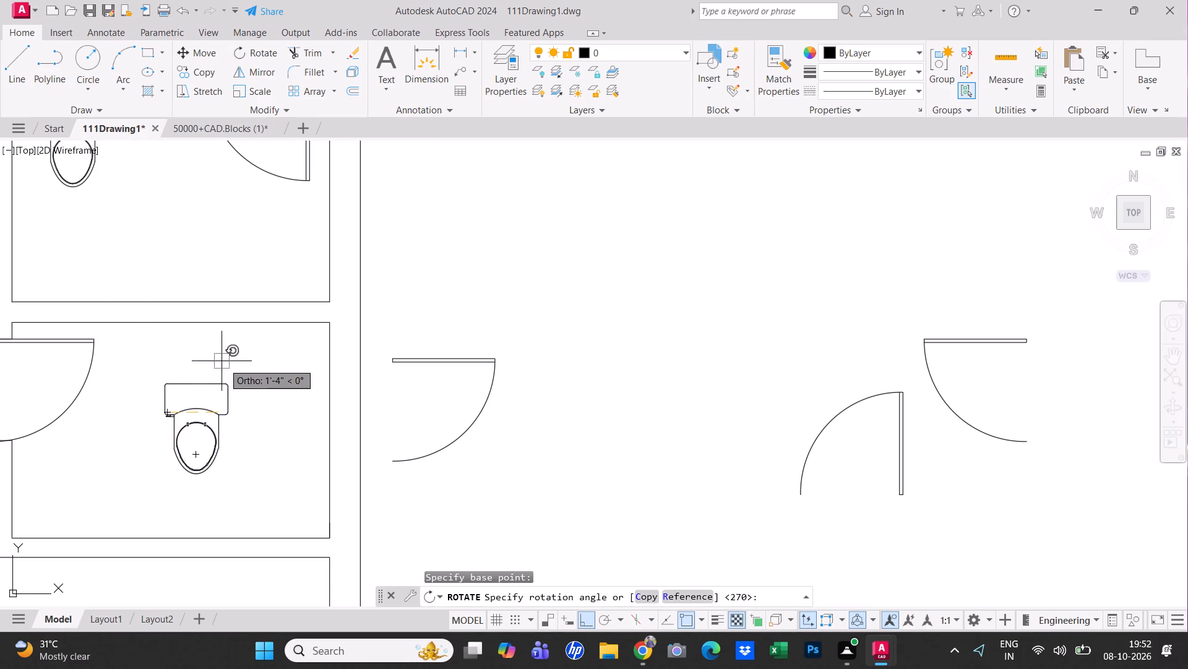
click(90, 415)
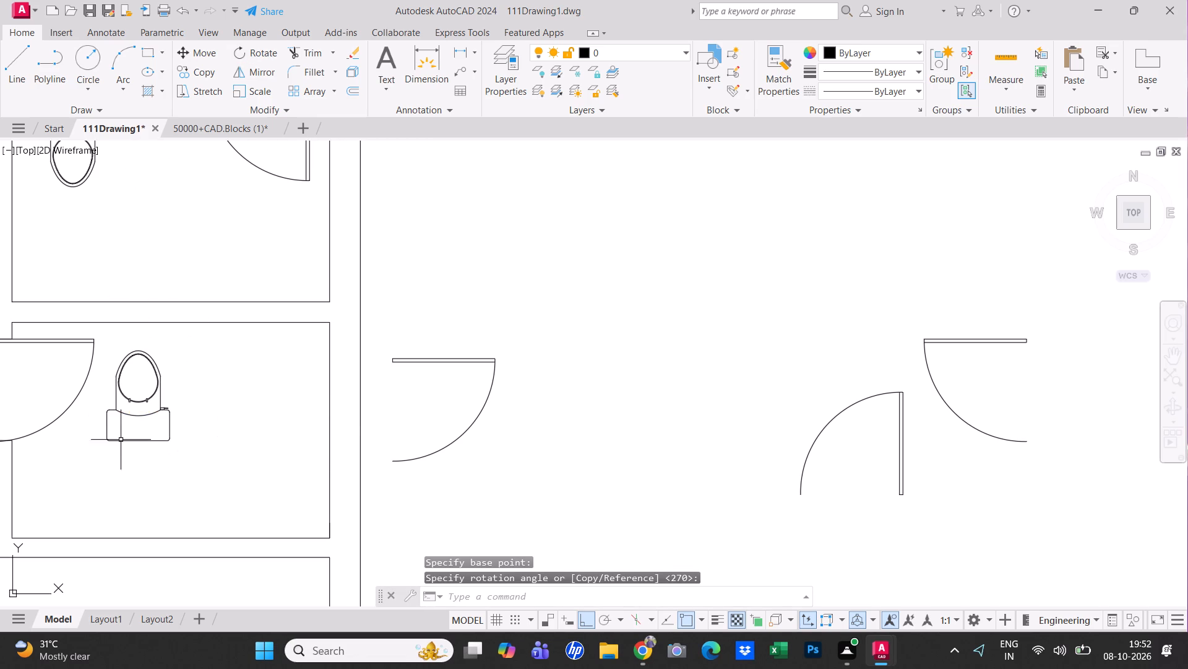
Move the lower bathroom's toilet by its tank's back edge onto the room's lower wall, toward the right corner, and save the drawing.
click(123, 442)
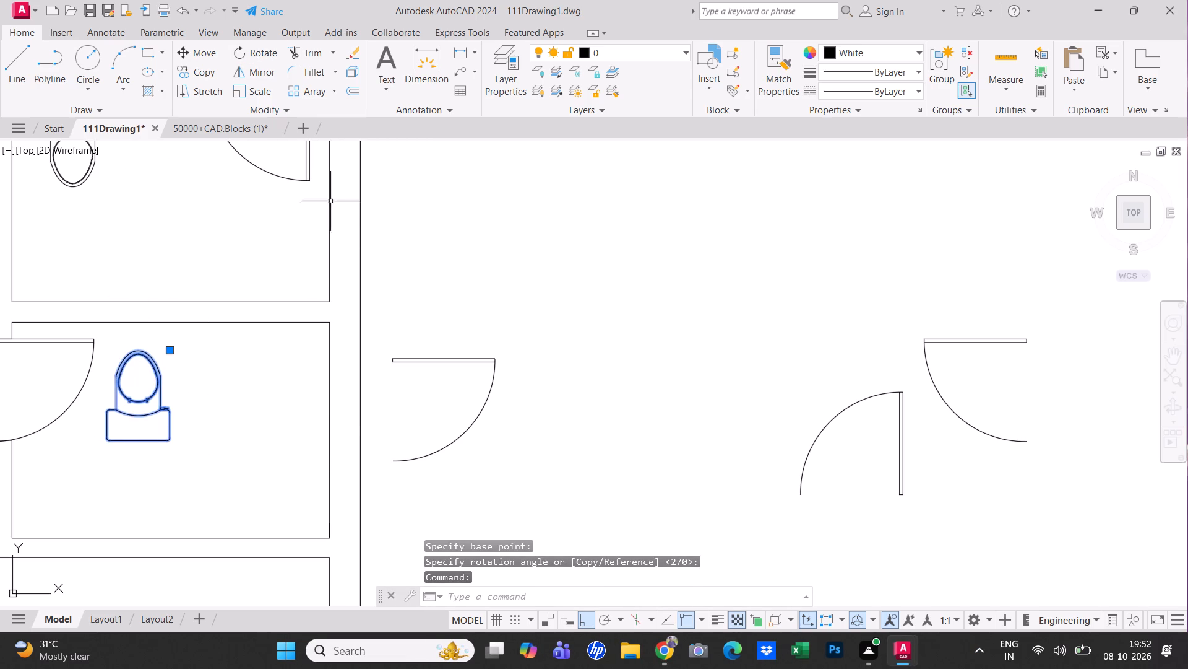
click(196, 59)
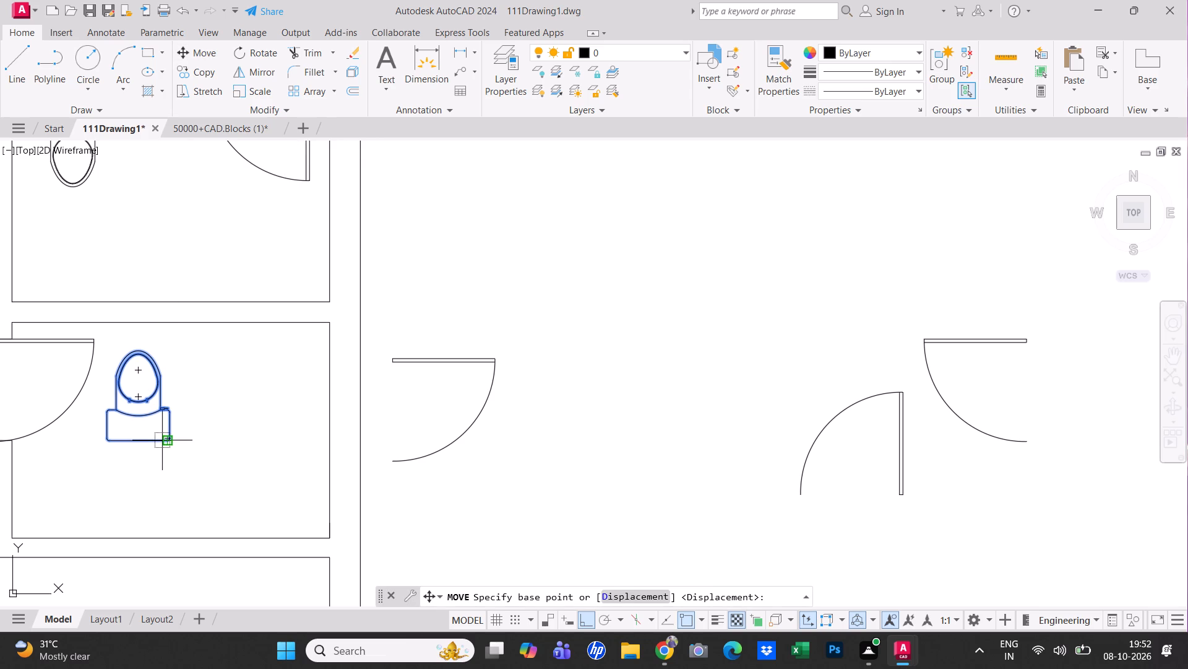
click(137, 440)
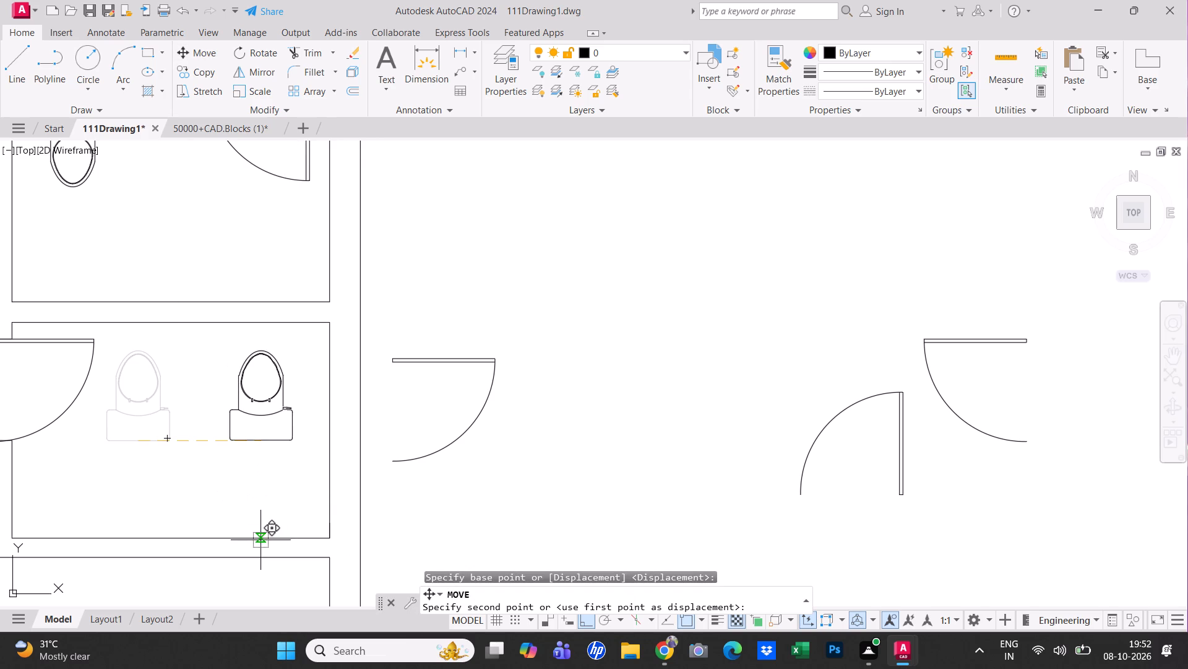
click(259, 540)
key(Escape)
middle_drag(232, 486, 371, 494)
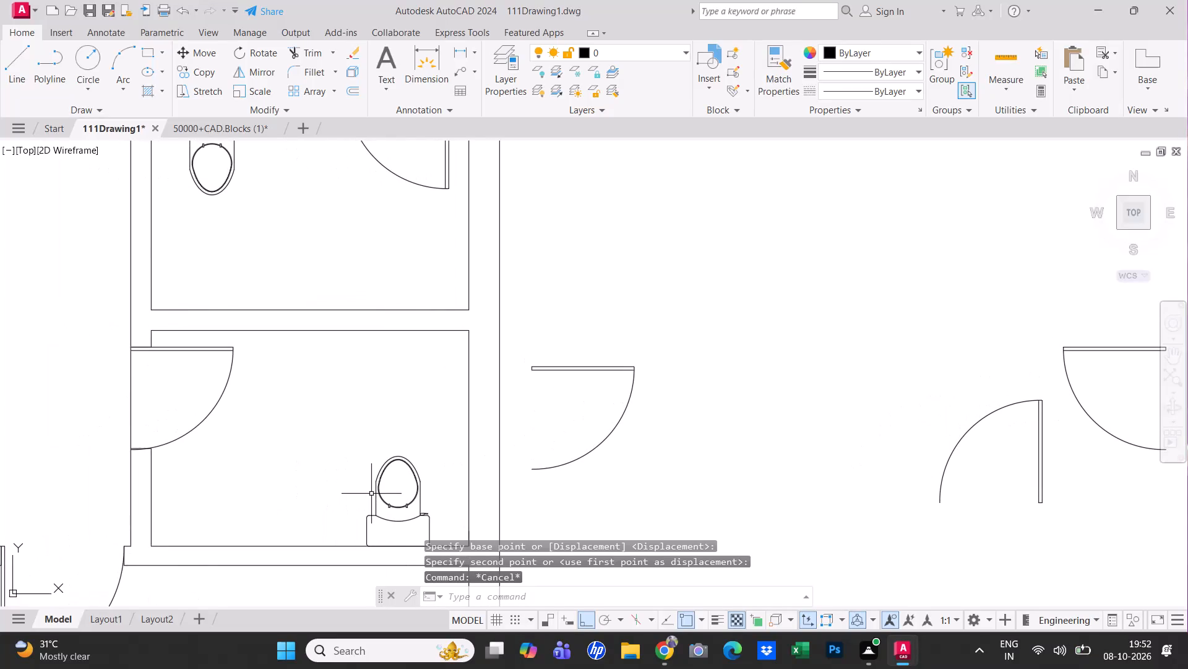
scroll(369, 457, down, 1)
middle_drag(369, 457, 369, 463)
key(Escape)
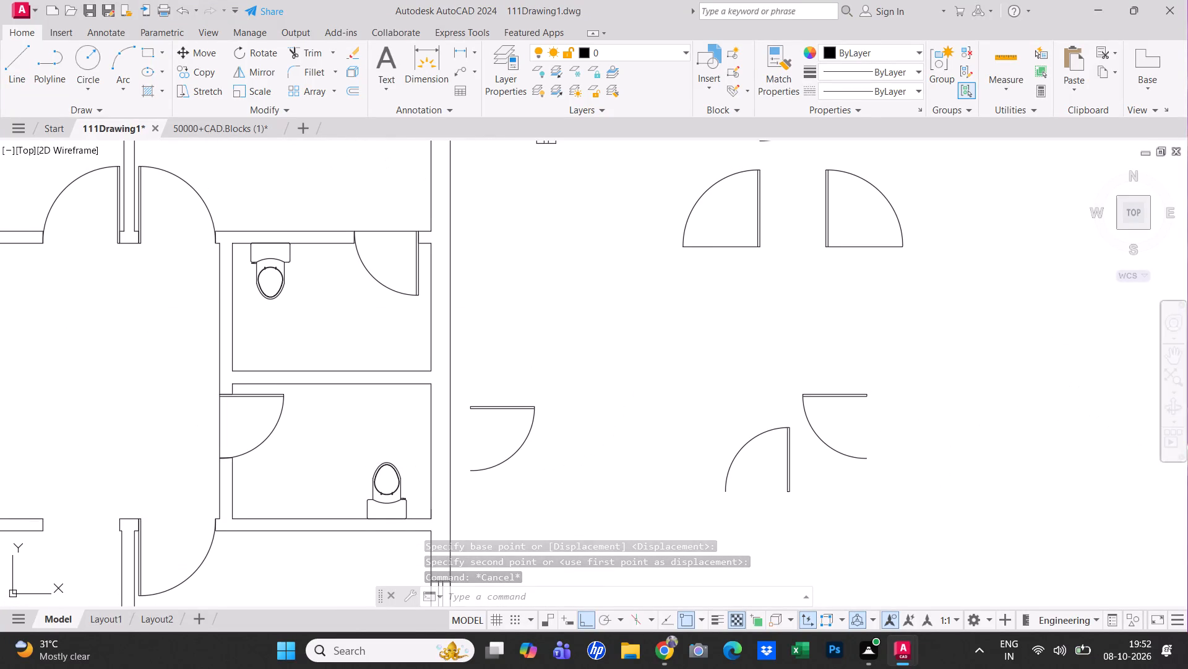
key(ctrl+s)
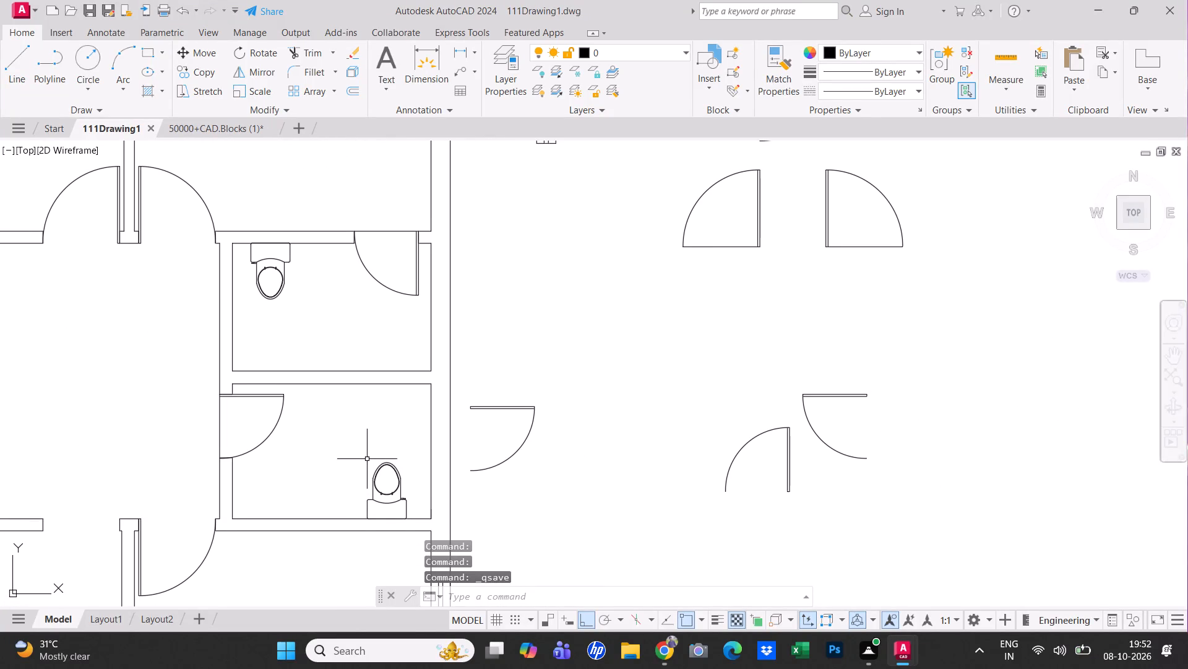
Hatch the floors of both bathrooms with the ANSI31 pattern in light blue 173,221,247.
text(h)
key(space)
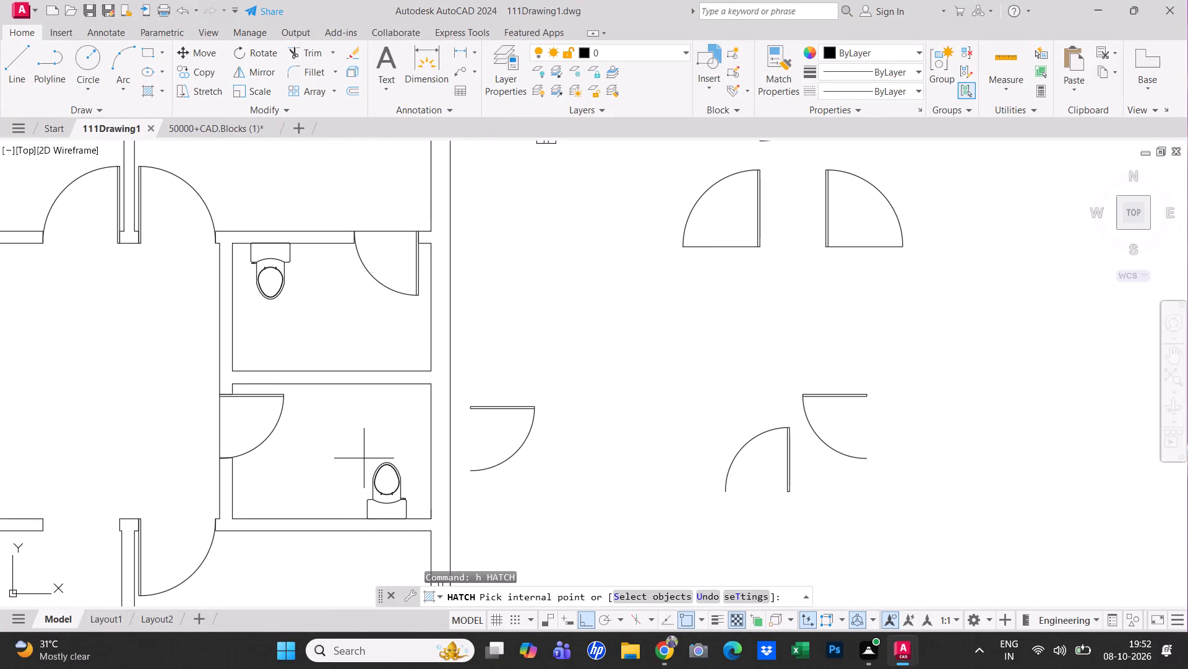
click(329, 293)
click(316, 449)
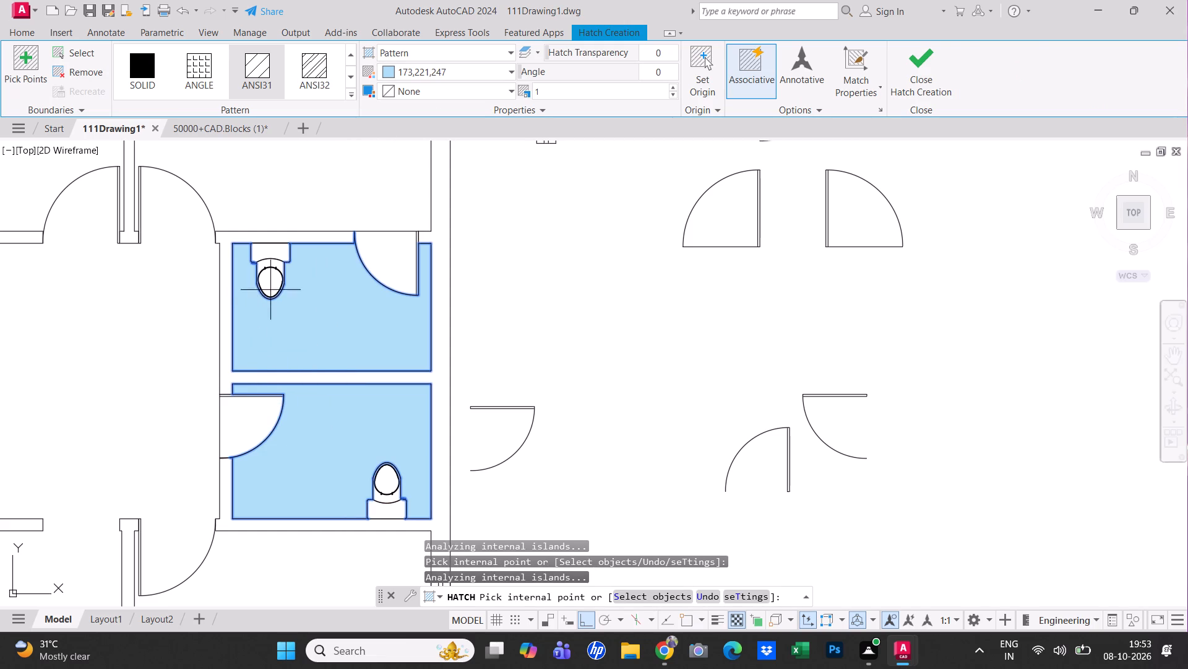
key(Escape)
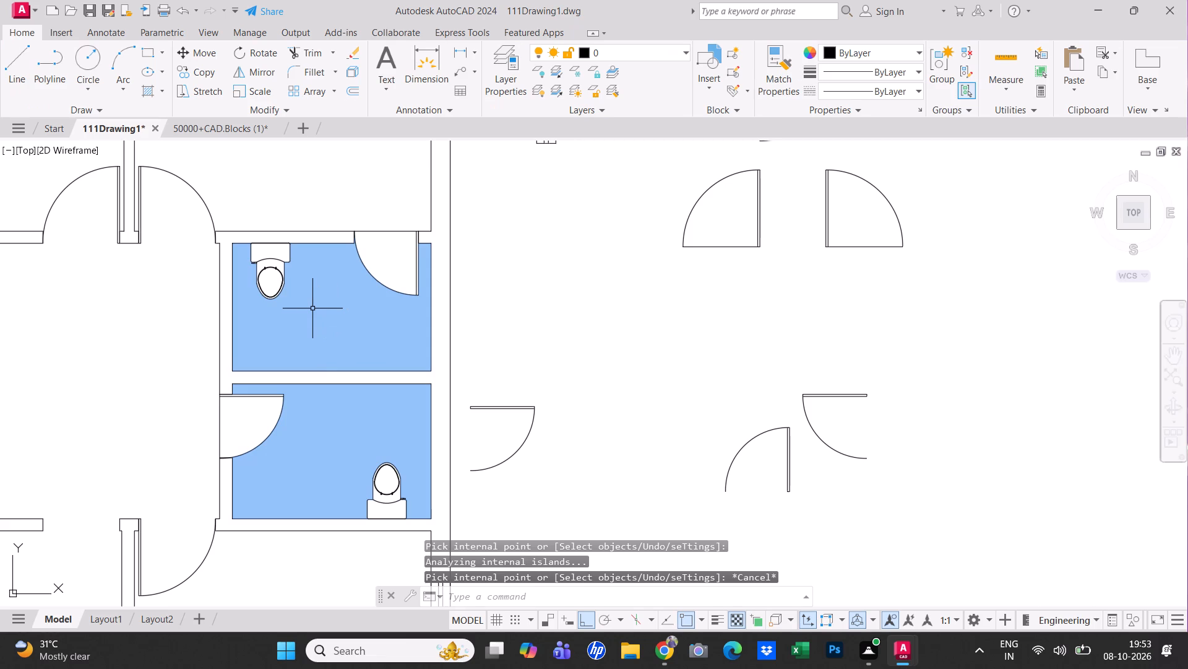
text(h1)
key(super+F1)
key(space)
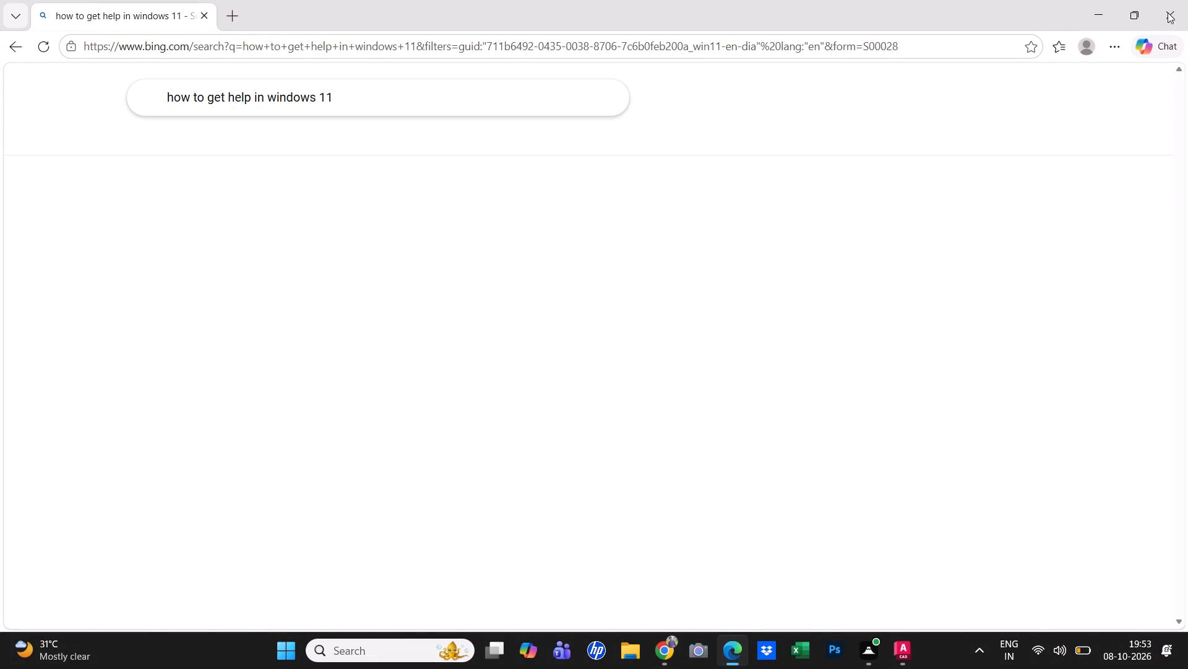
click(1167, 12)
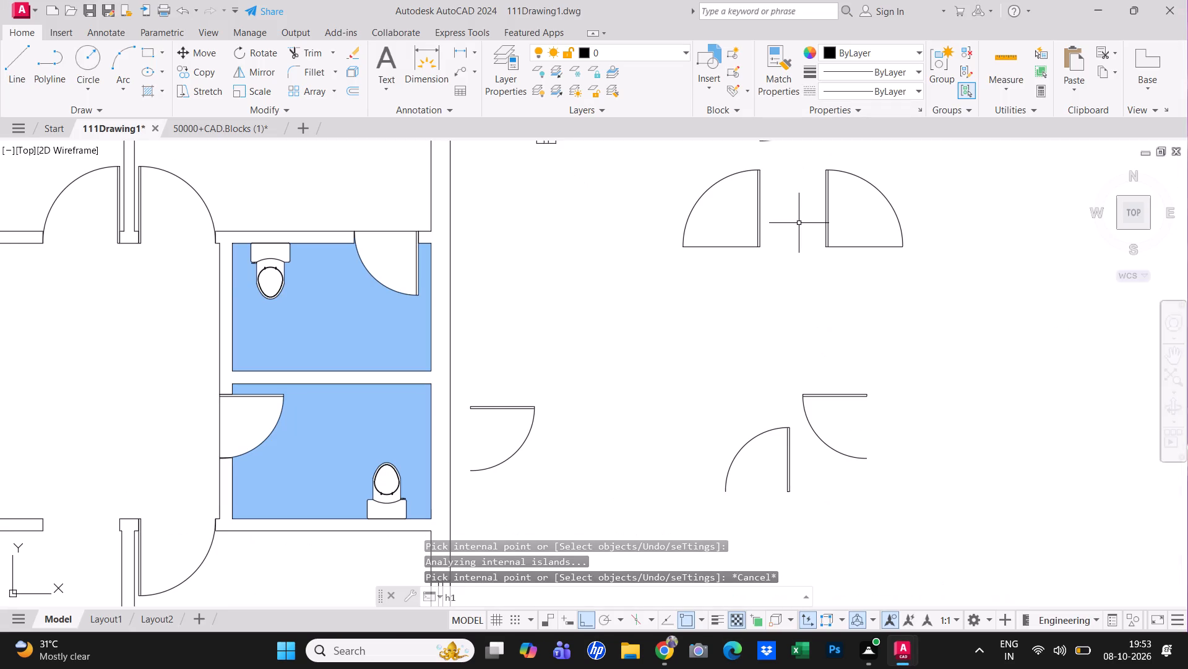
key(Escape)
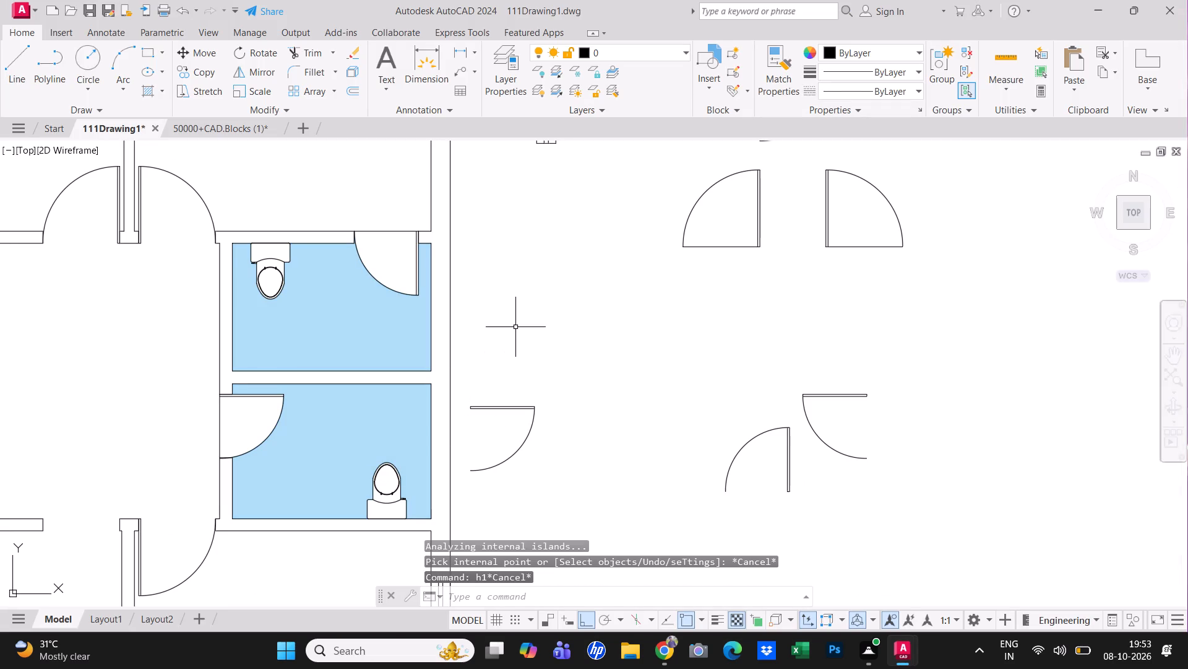
Hatch the walls around the bathrooms and both upper bedrooms with the ANSI31 pattern in grey 199,200,202.
text(h)
key(space)
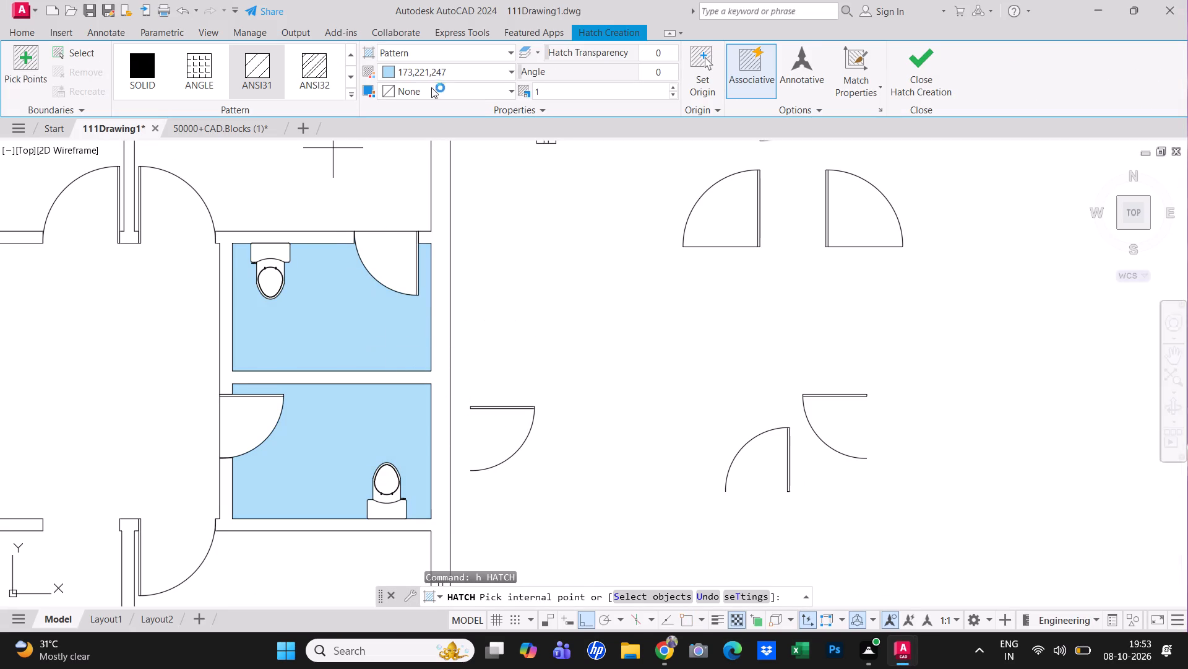
click(428, 74)
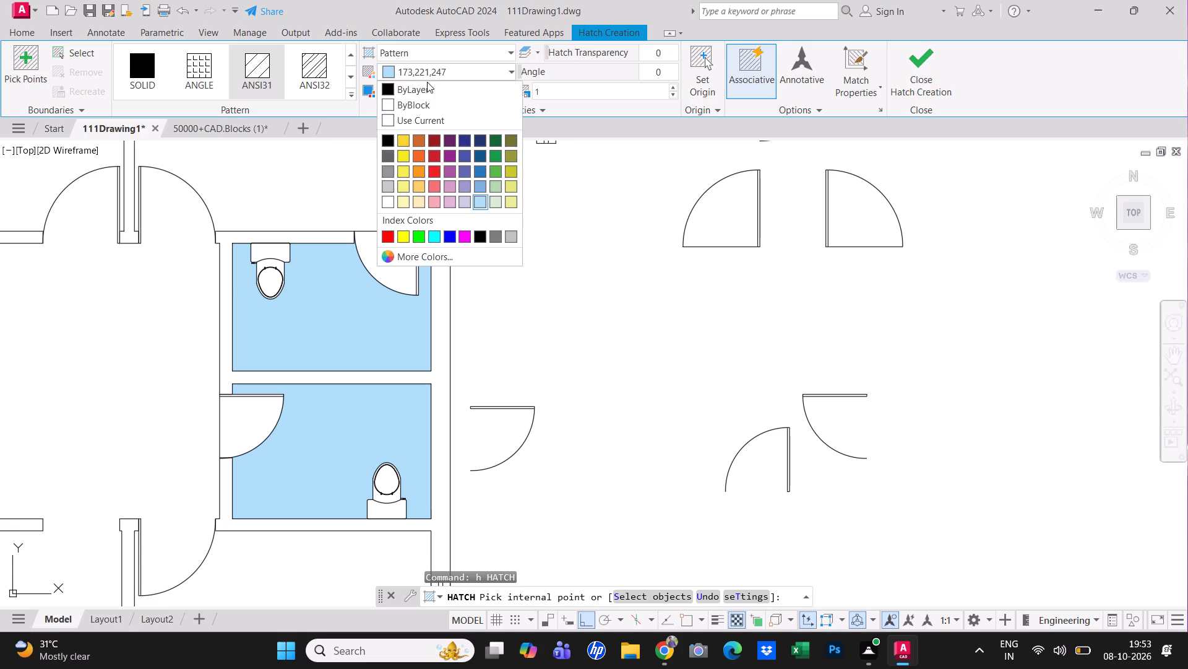
click(394, 191)
click(441, 234)
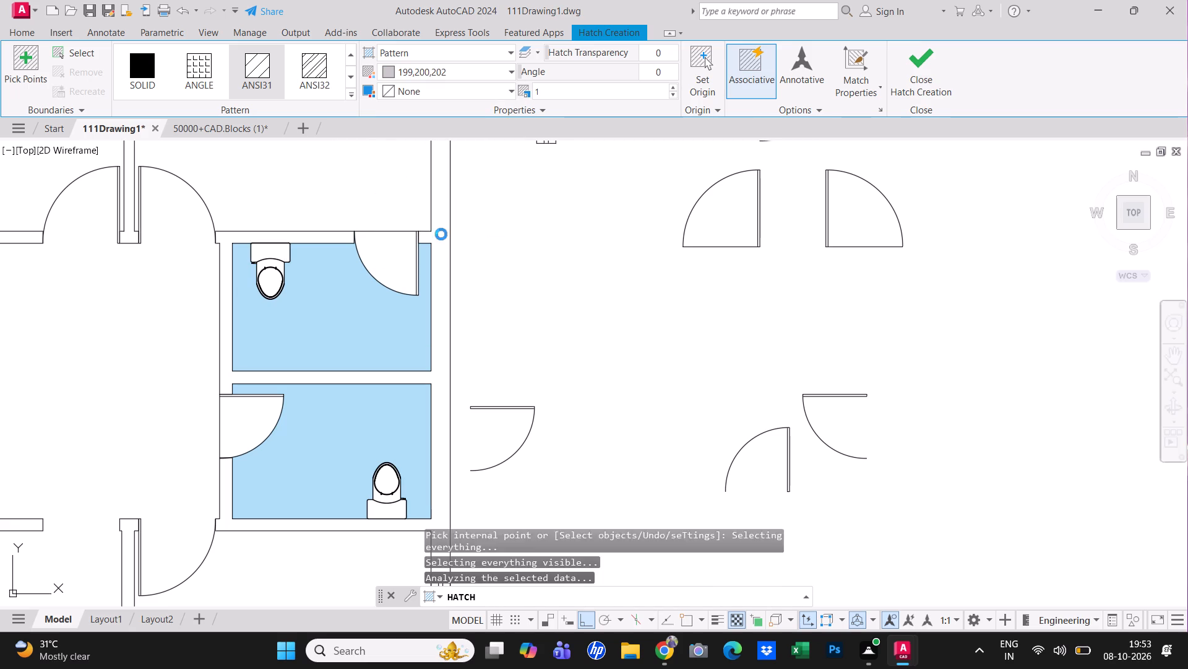
scroll(440, 237, down, 2)
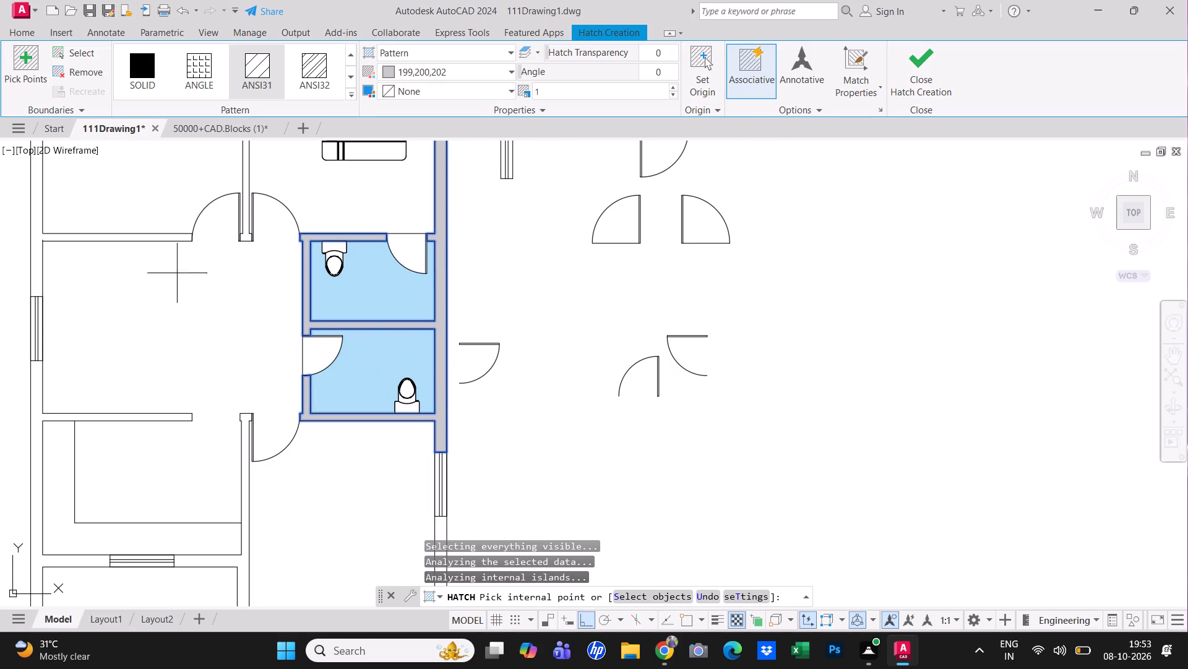
click(46, 238)
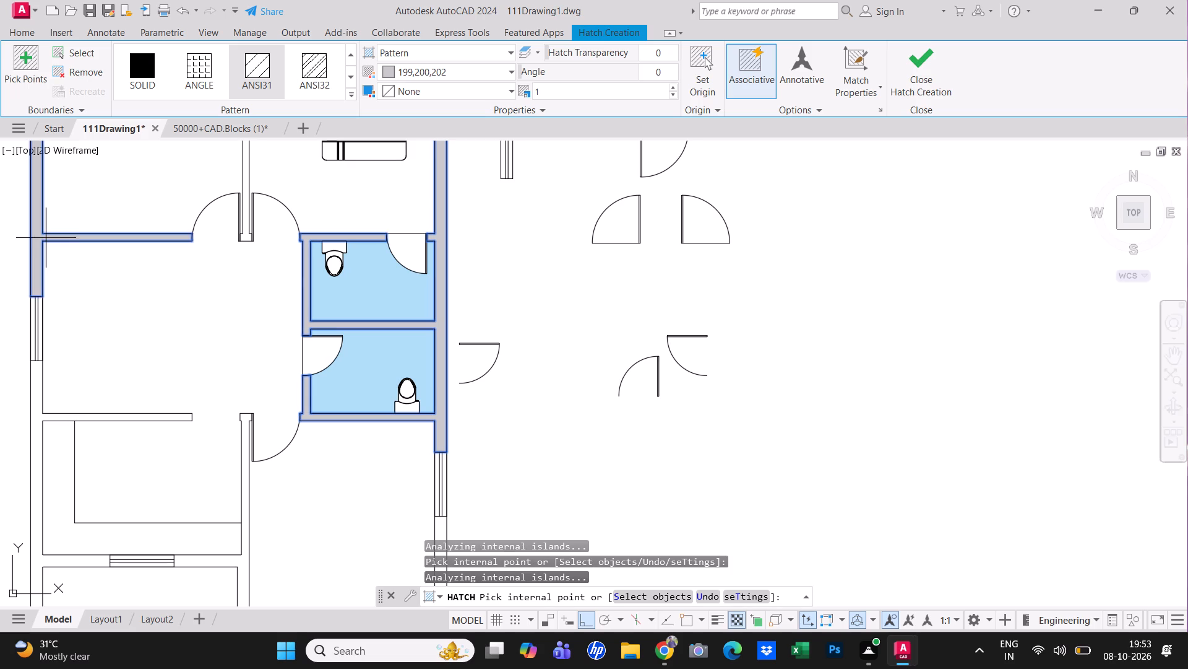
scroll(48, 329, down, 2)
scroll(107, 189, up, 2)
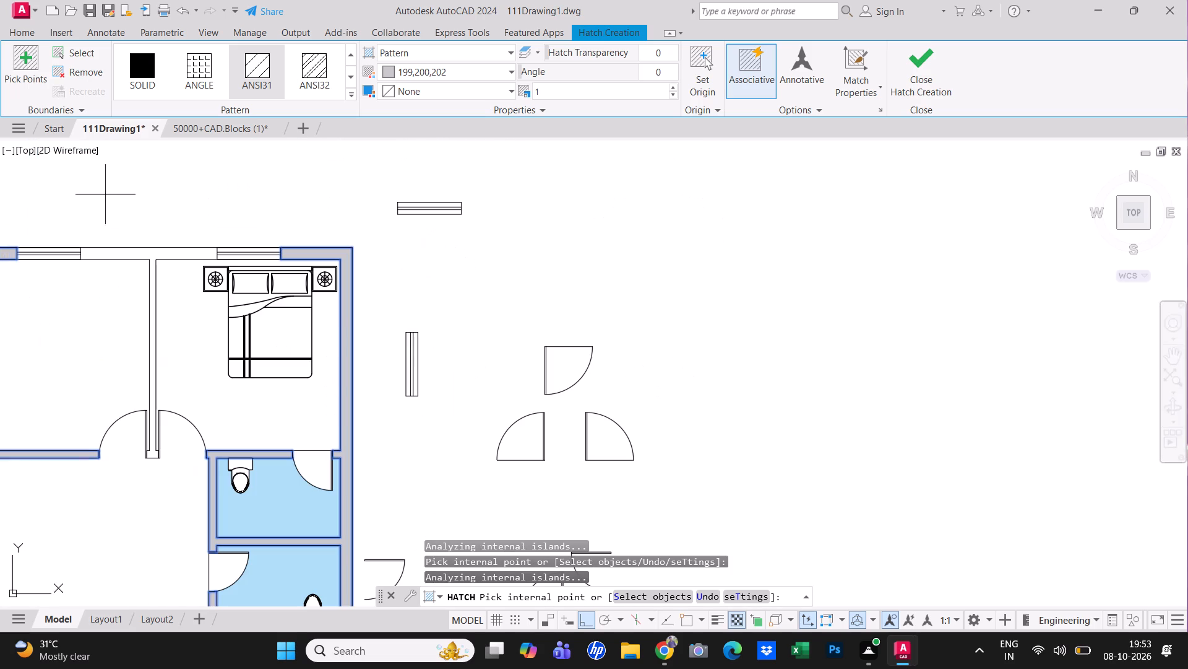
click(144, 255)
scroll(152, 251, down, 3)
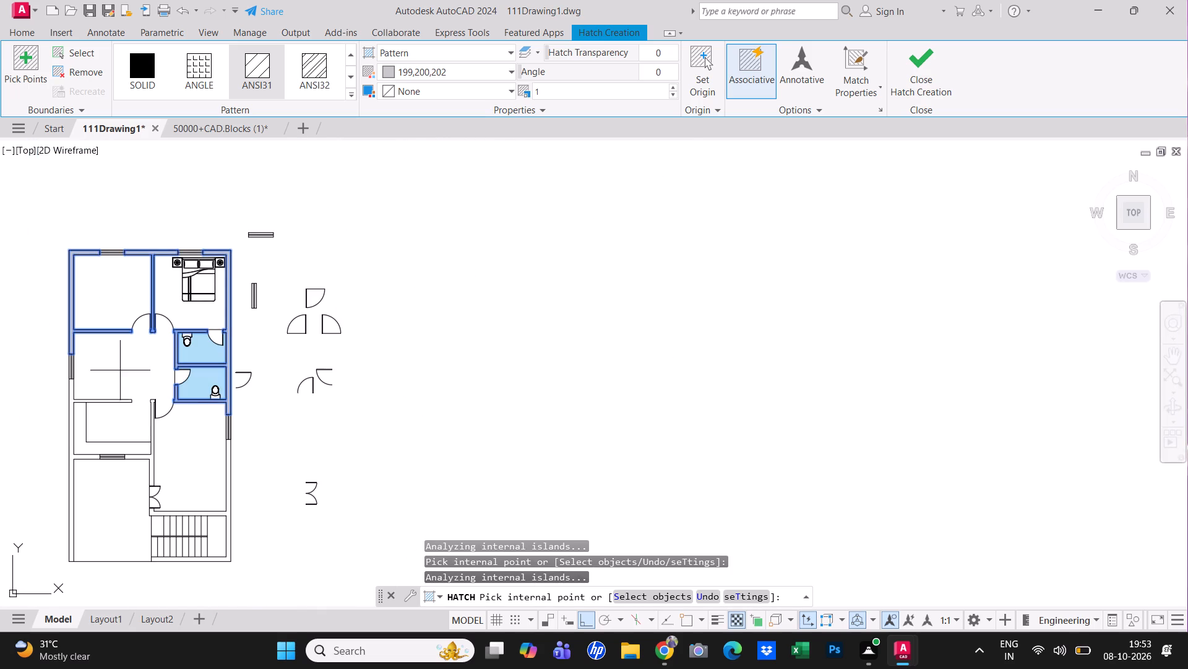
Add the plan's remaining lower walls to the grey hatch, including the left outer, kitchen, lower room and staircase walls.
middle_drag(93, 377, 253, 281)
scroll(247, 295, up, 1)
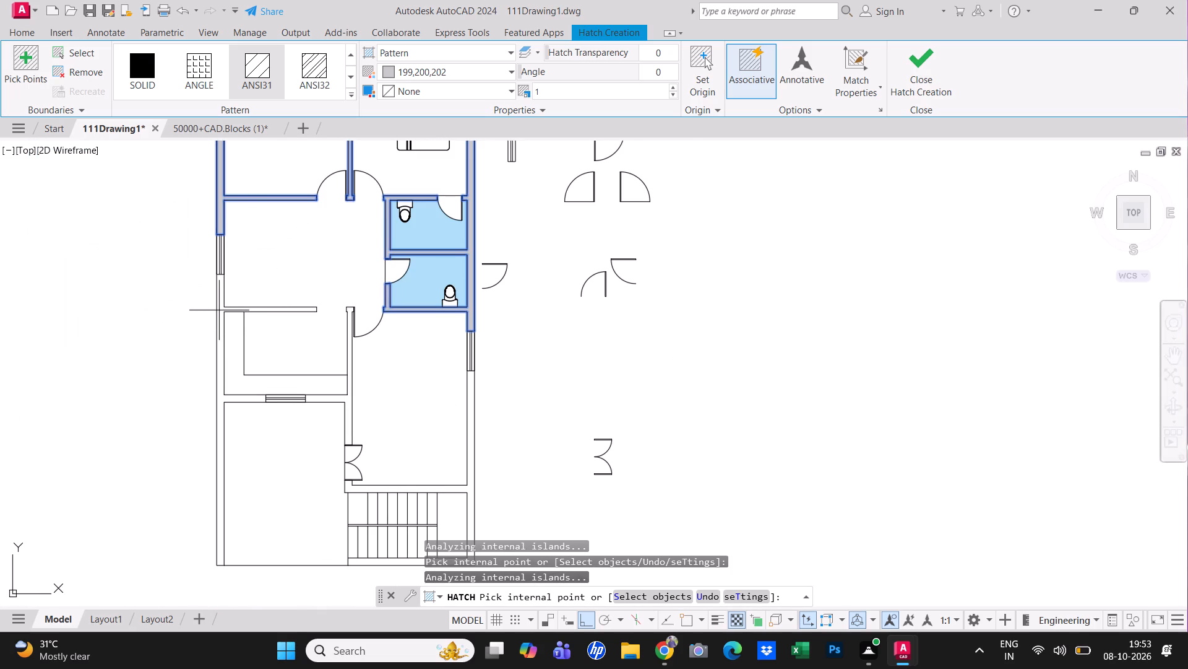
click(220, 303)
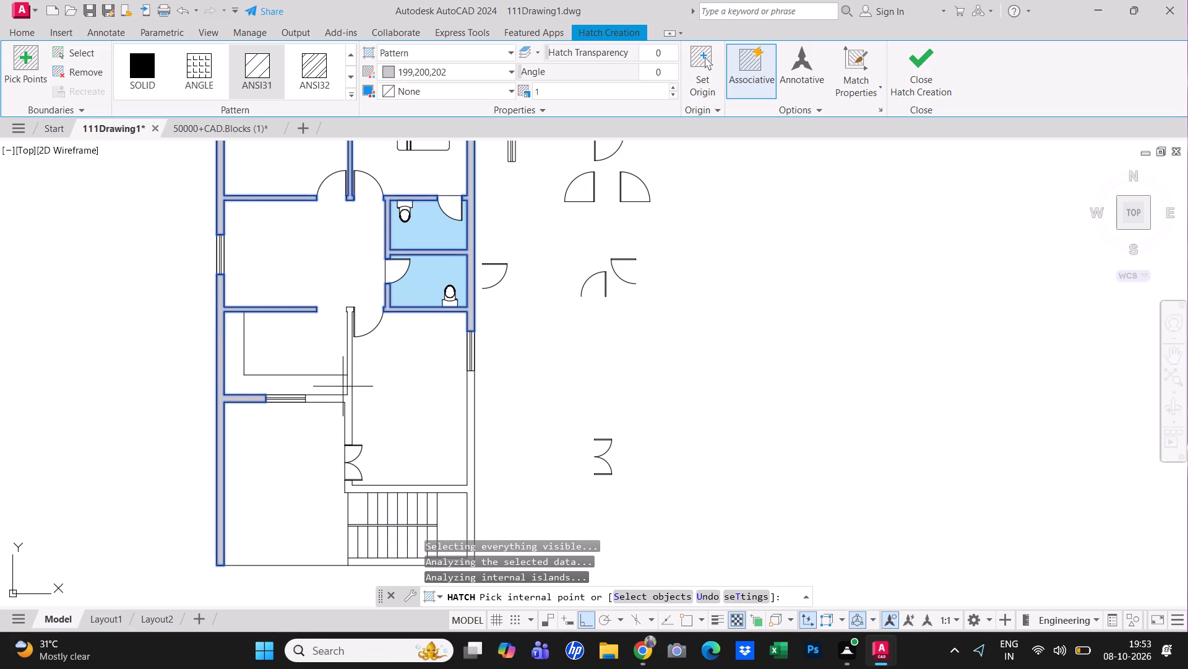
click(337, 400)
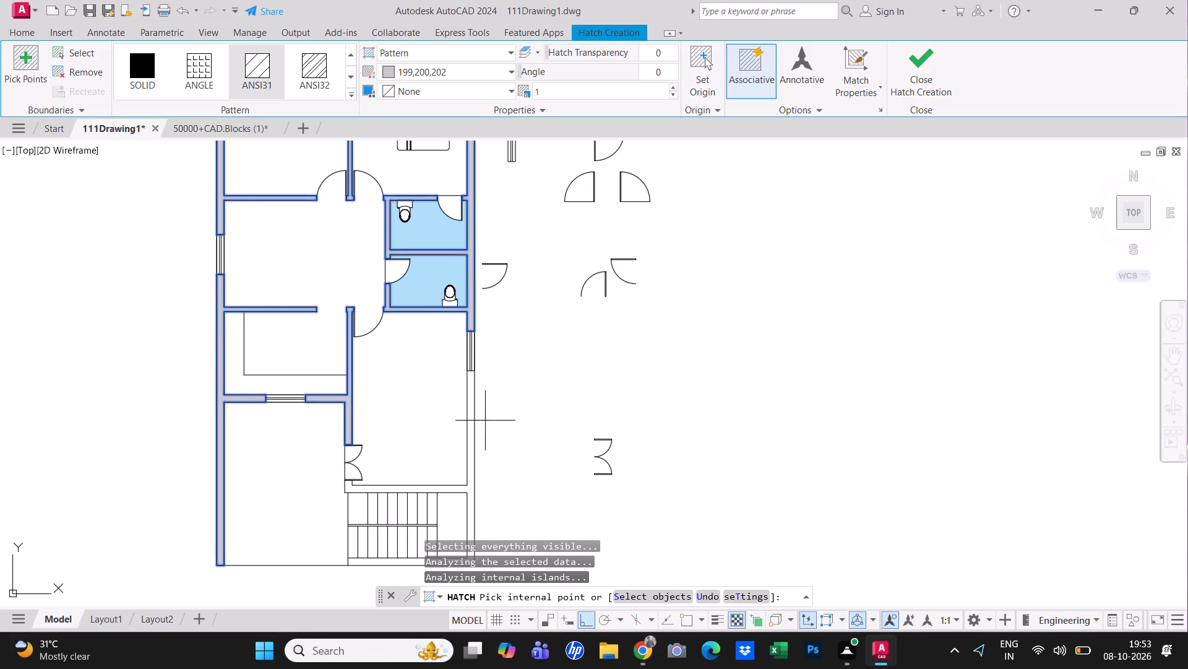
click(472, 424)
scroll(437, 383, down, 1)
middle_drag(418, 379, 402, 361)
scroll(394, 333, up, 1)
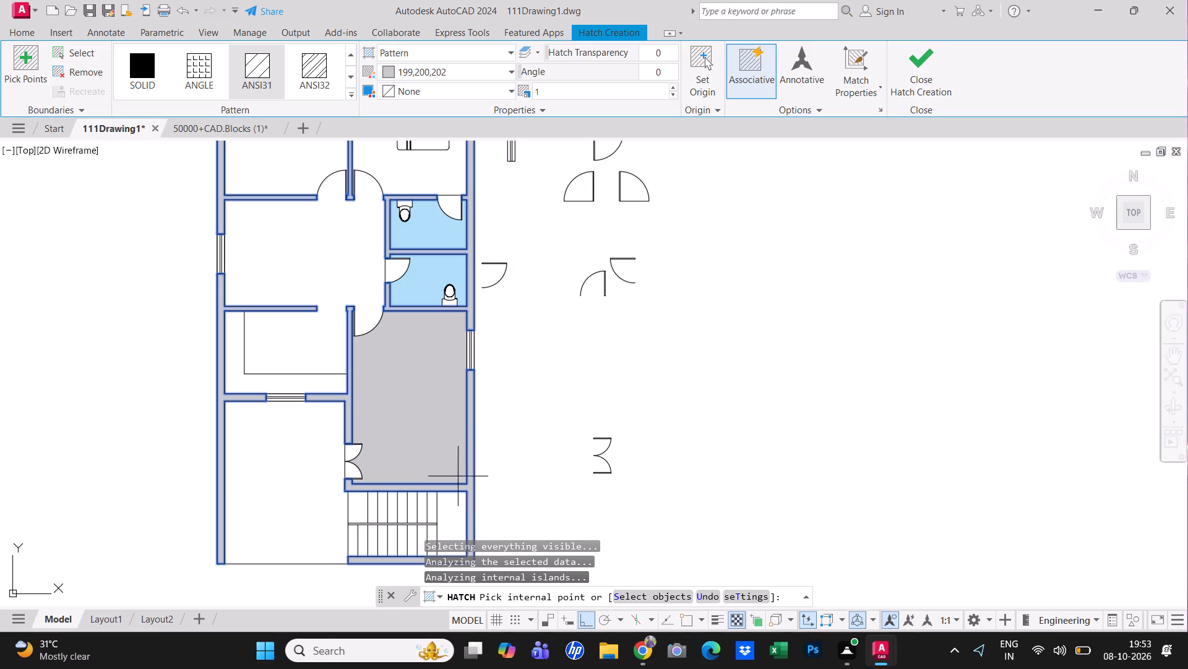
scroll(400, 470, up, 1)
middle_drag(400, 470, 423, 330)
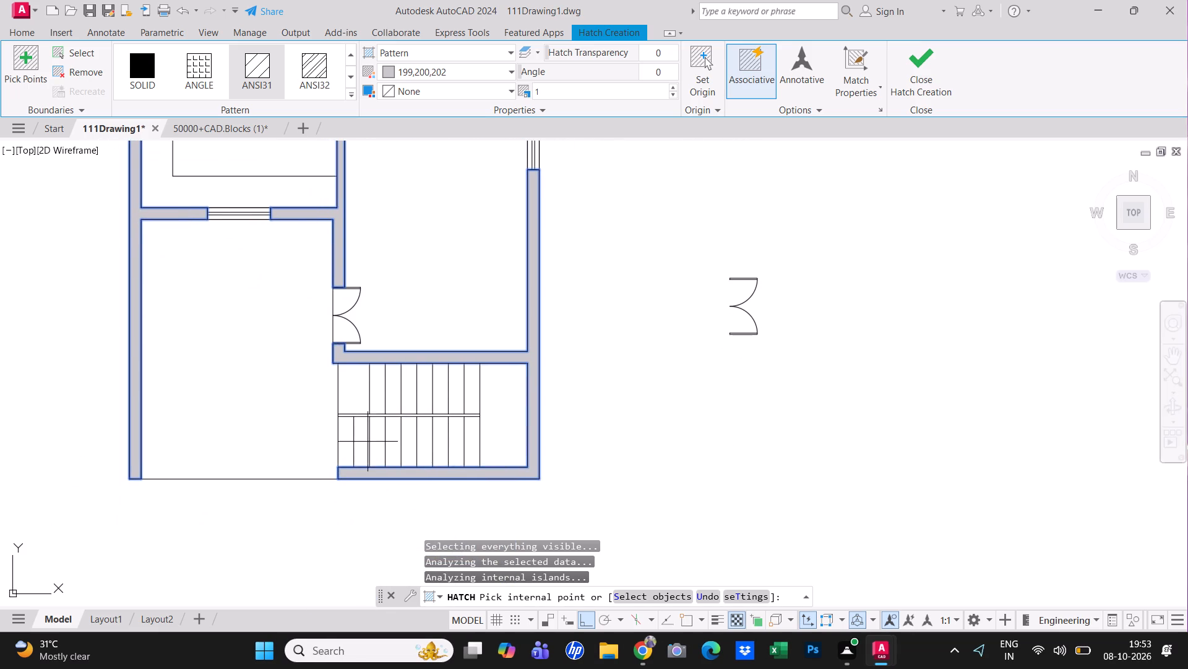
scroll(343, 434, up, 1)
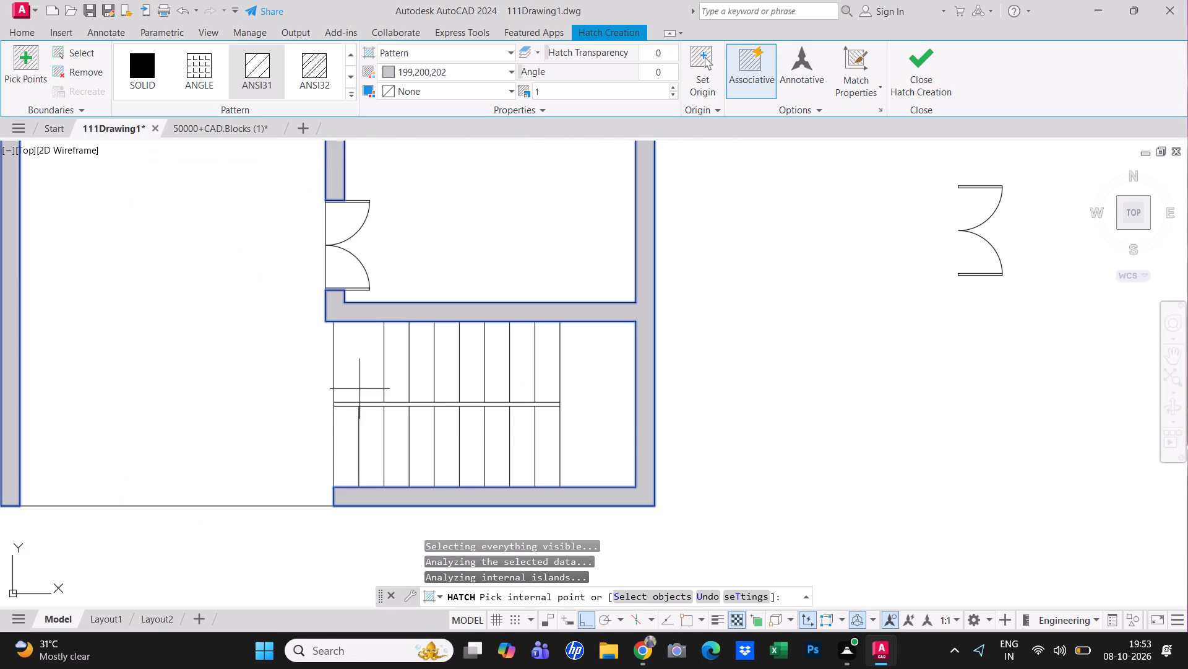
Add the staircase's upper-left landing and the narrow strip between its two flights to the grey hatch.
click(361, 385)
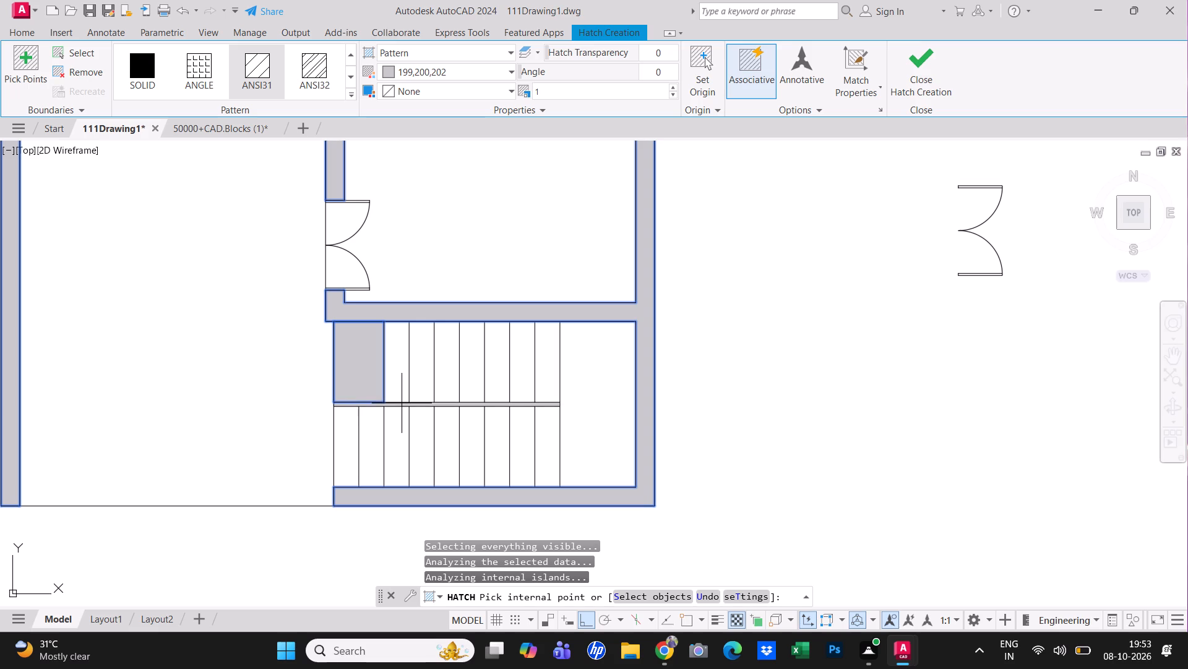
click(402, 403)
key(Escape)
Shorten the upper line of the stair's central strip by moving its left end to the landing's right edge.
scroll(371, 398, up, 1)
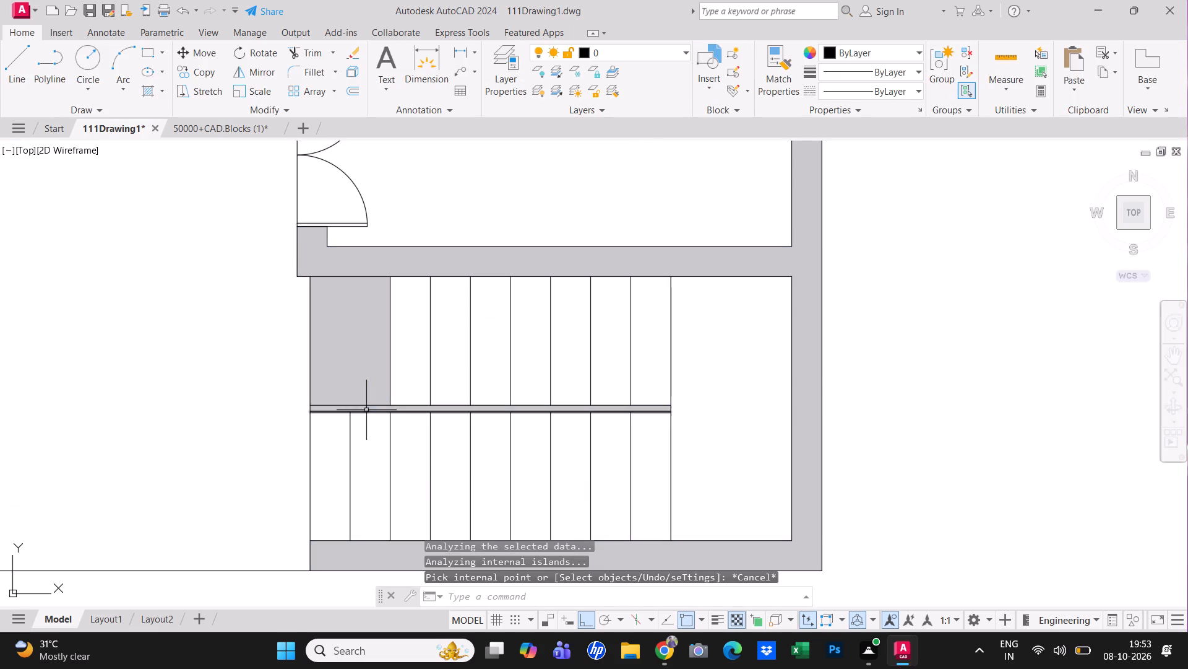
click(368, 406)
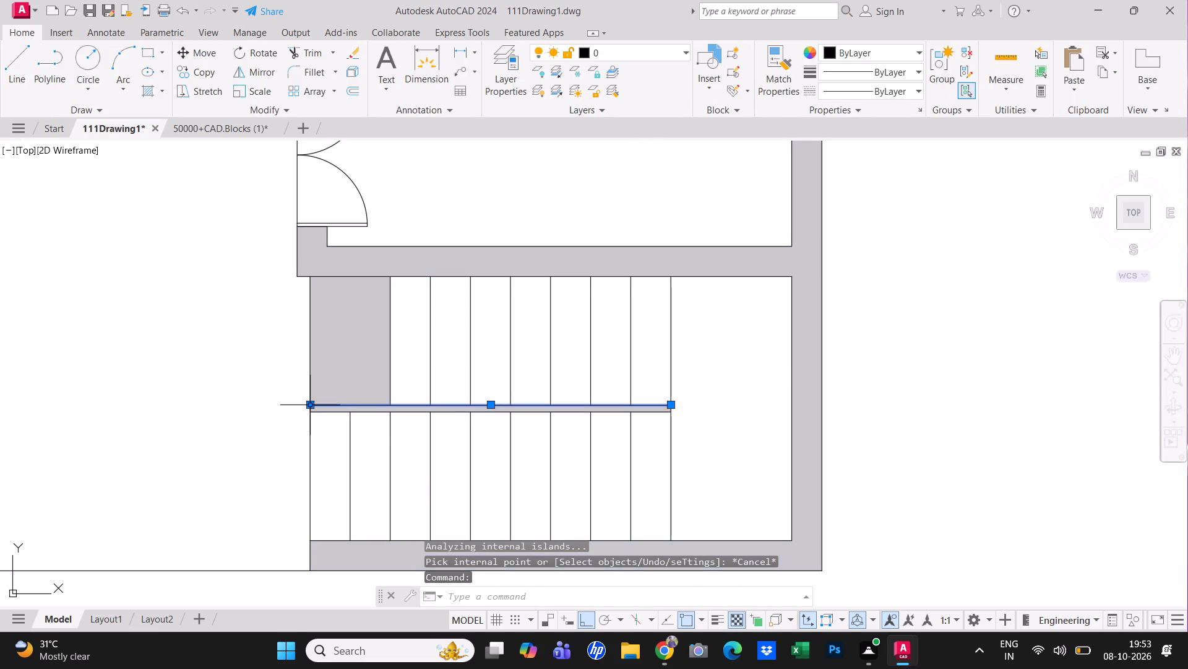
click(310, 406)
click(390, 405)
key(Escape)
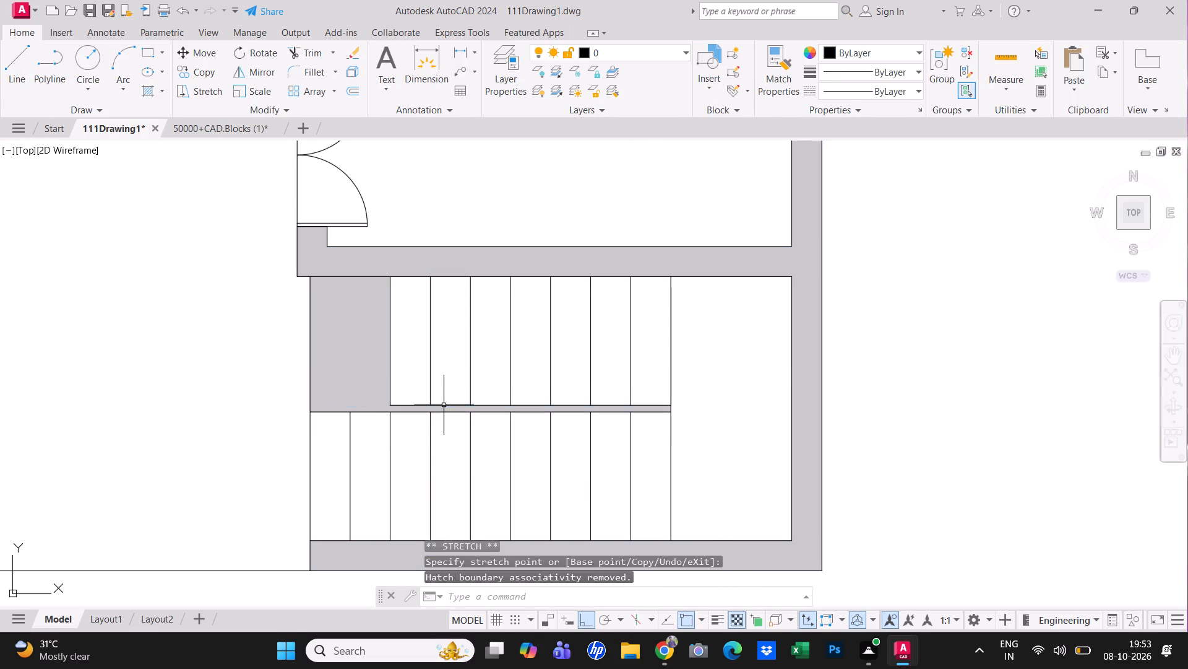
key(Escape)
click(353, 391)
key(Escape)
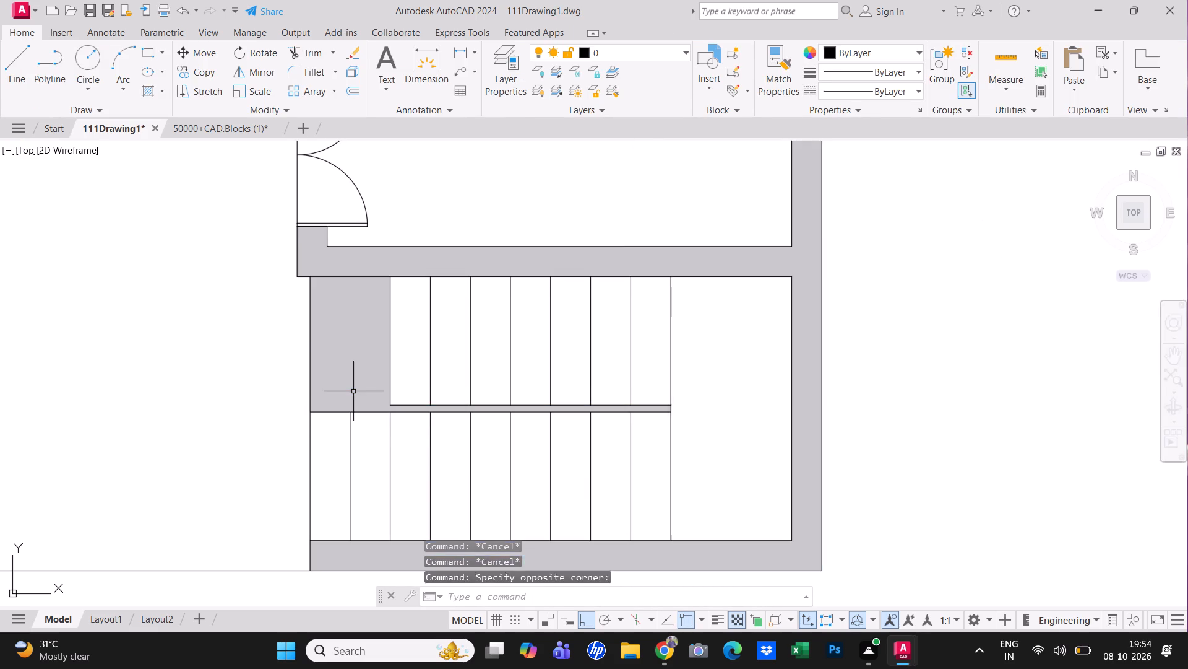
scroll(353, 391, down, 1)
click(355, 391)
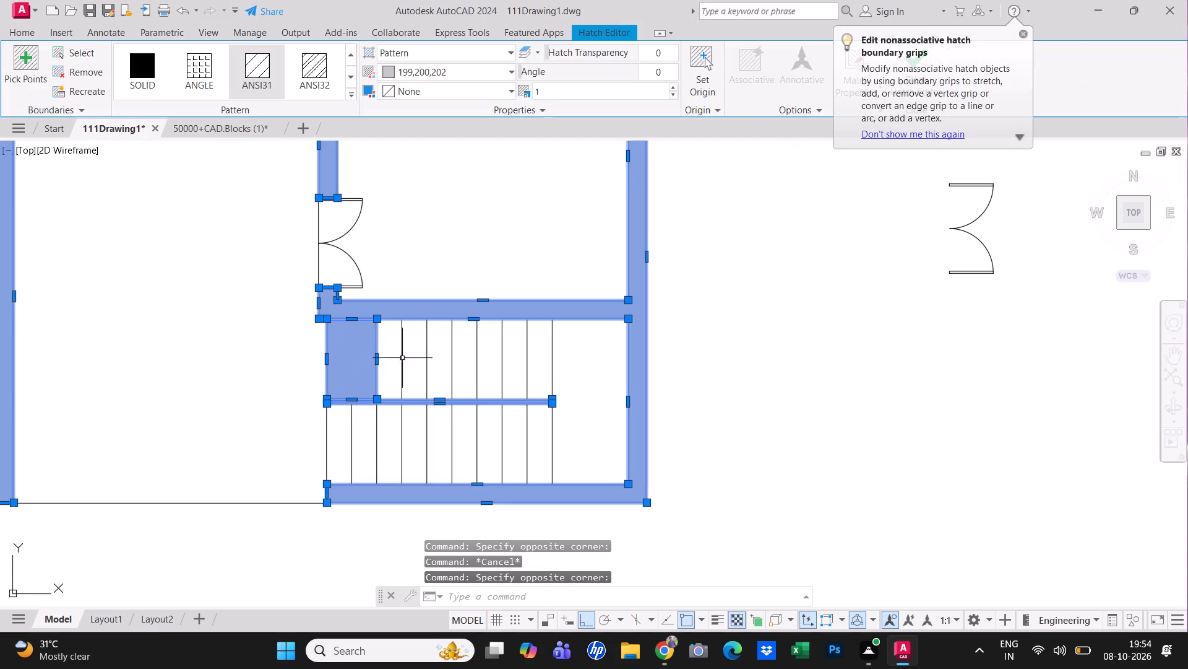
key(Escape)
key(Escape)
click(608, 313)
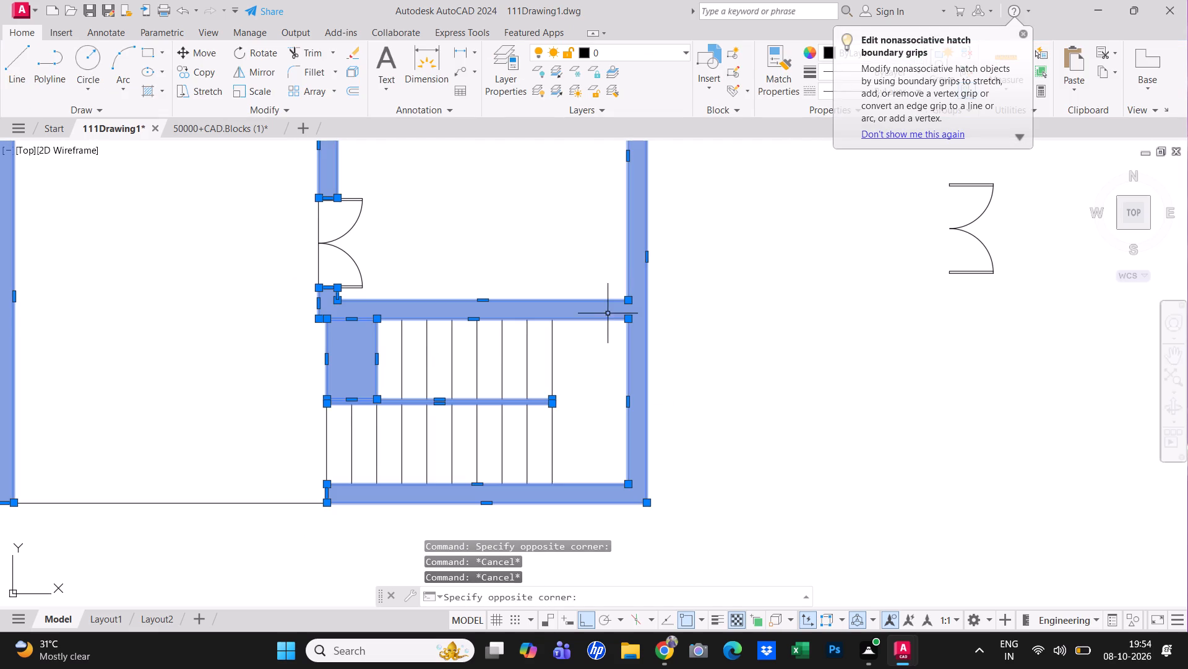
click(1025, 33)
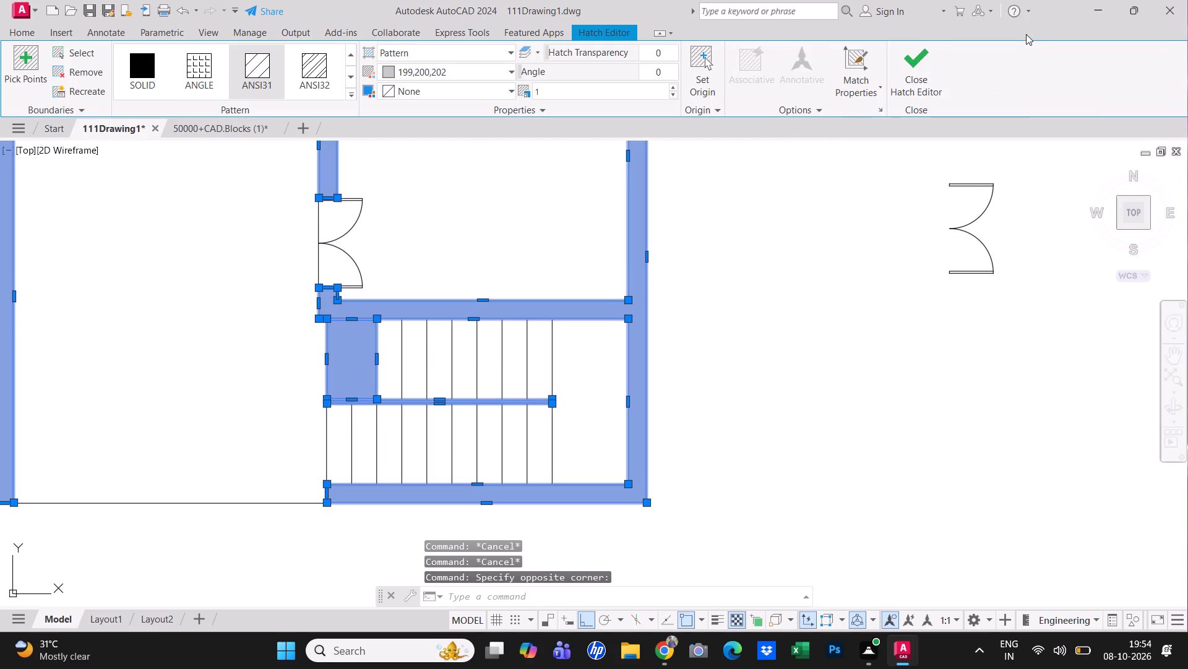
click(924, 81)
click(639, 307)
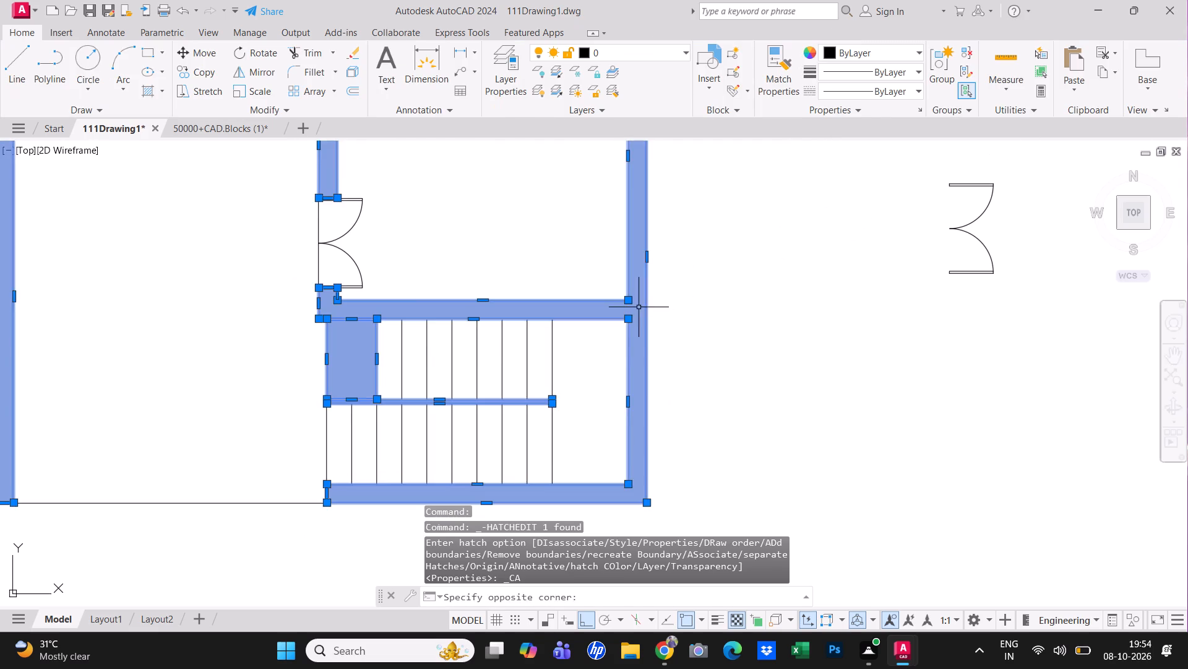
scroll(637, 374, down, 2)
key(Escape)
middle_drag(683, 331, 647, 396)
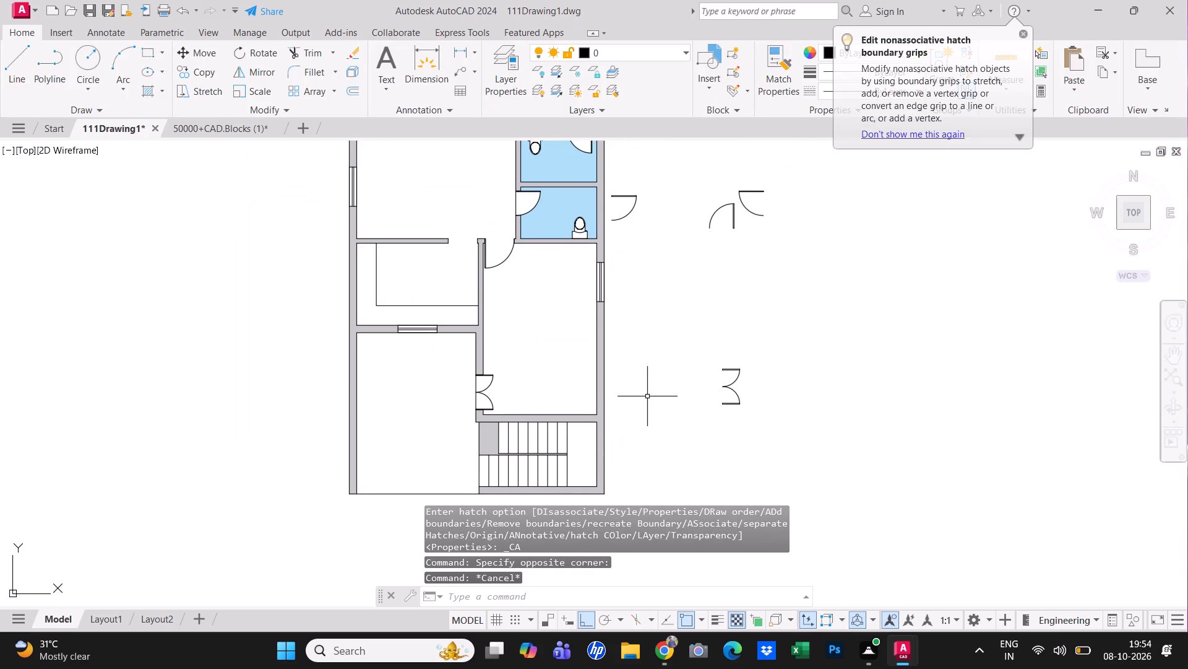
Save the drawing.
key(ctrl+s)
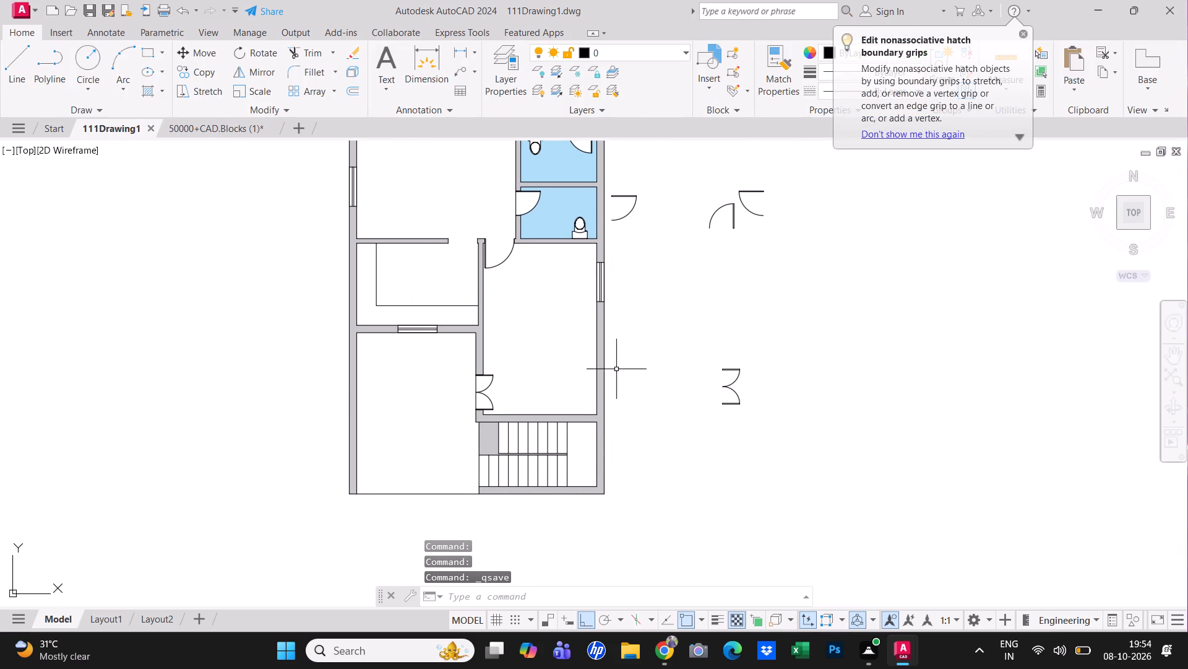
Move the upper-right bedroom's bed by its headboard's midpoint onto the upper wall, centred on the window.
middle_drag(554, 404, 550, 476)
middle_drag(542, 410, 542, 469)
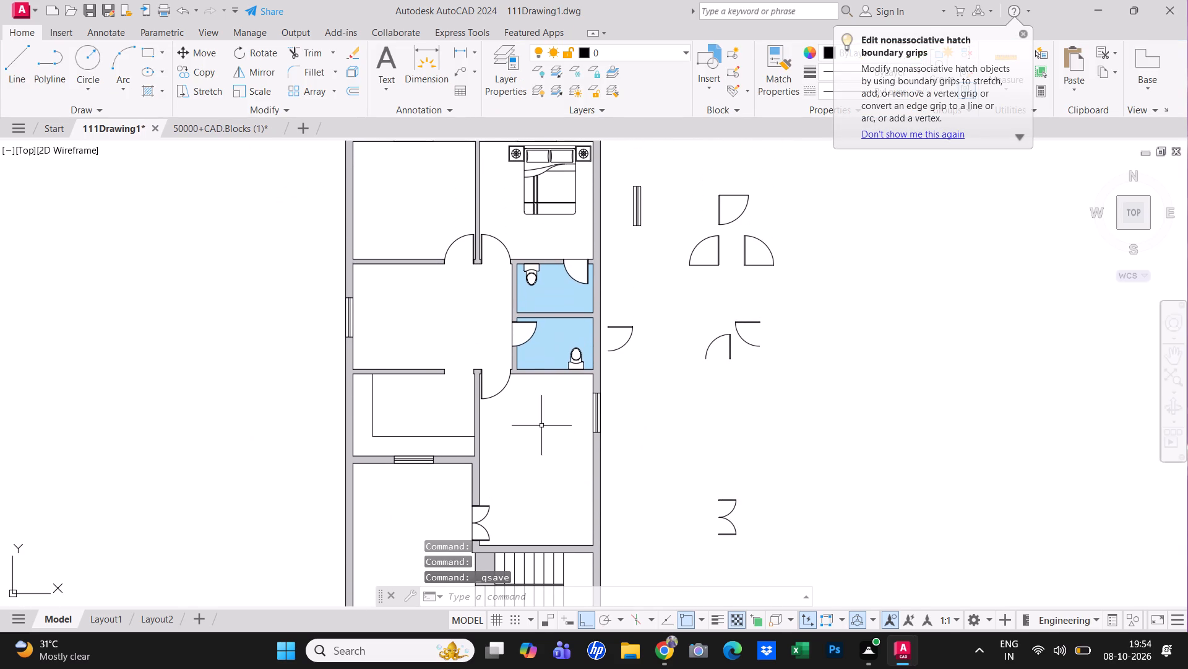
middle_drag(557, 279, 576, 346)
click(580, 279)
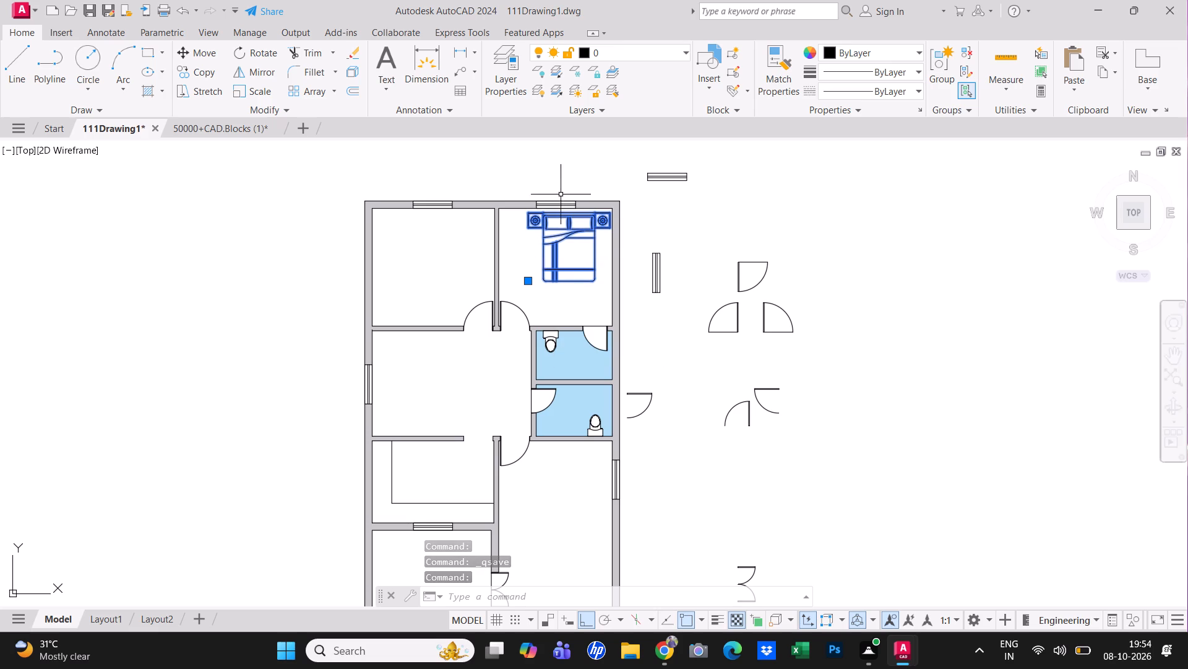
scroll(557, 199, up, 3)
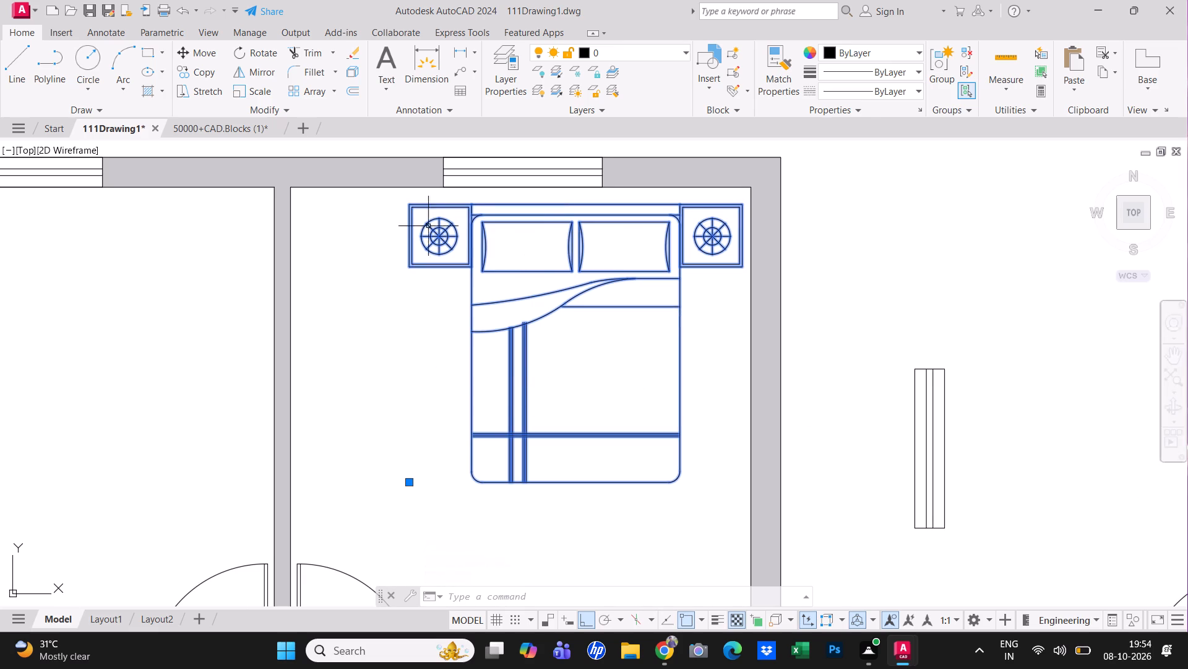
click(192, 51)
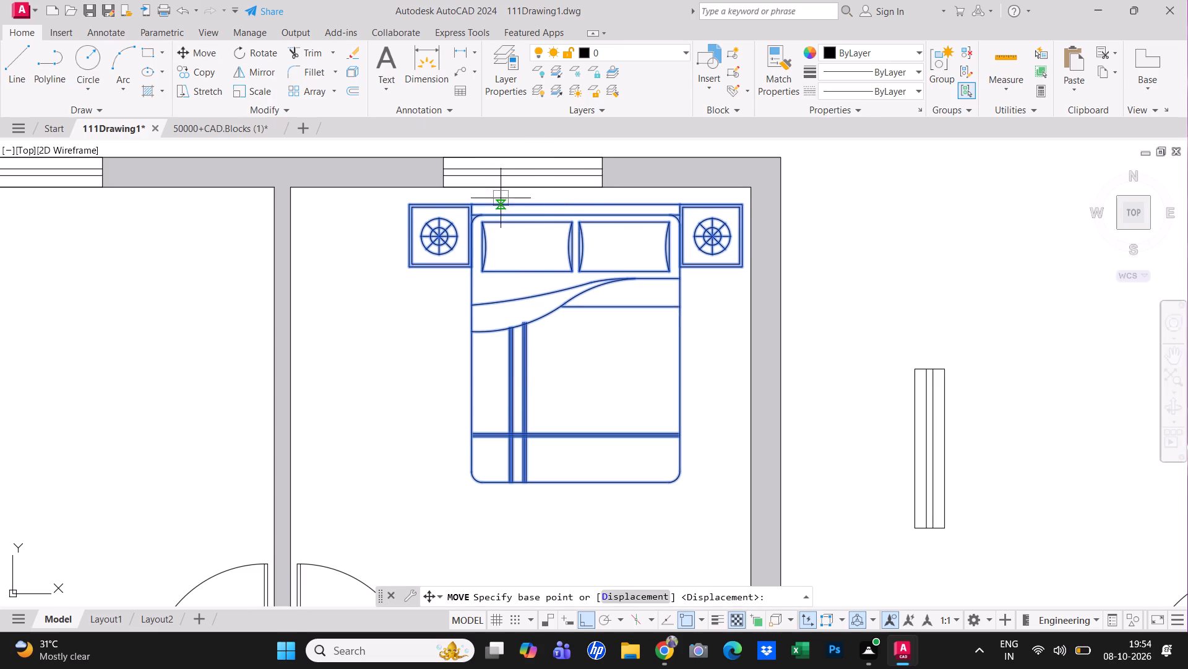
click(572, 202)
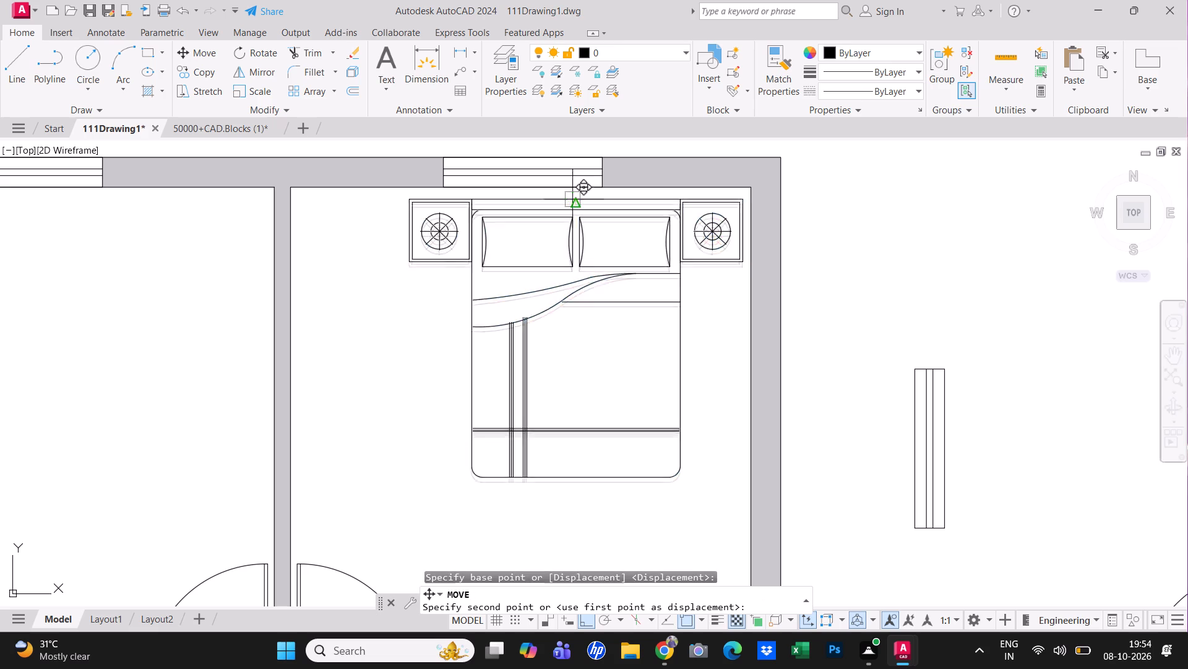
click(520, 184)
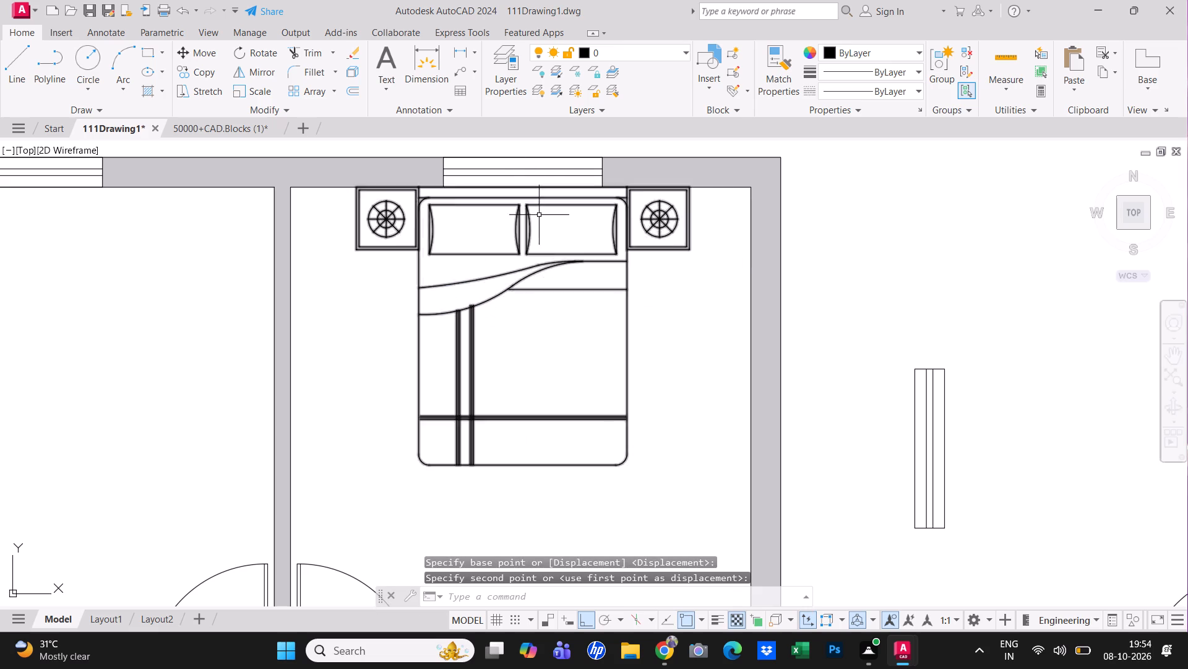
Copy the upper-right bedroom's bed and paste the copy into the middle of the upper-left bedroom.
middle_drag(583, 273, 631, 267)
click(576, 240)
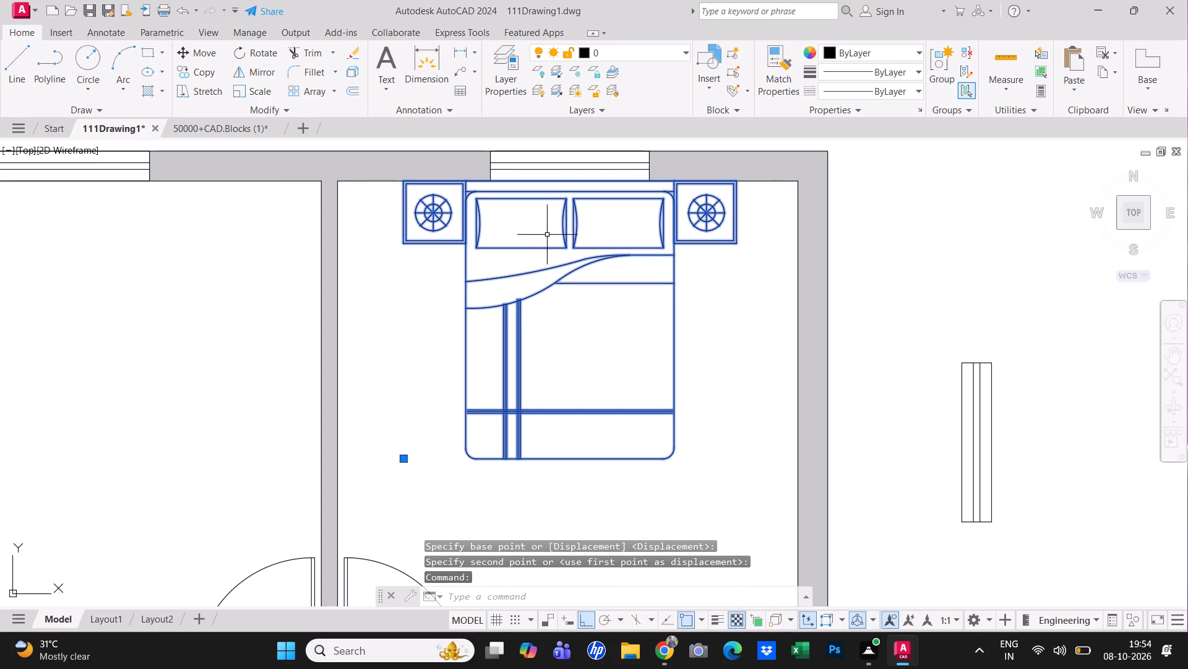
key(ctrl+c)
scroll(553, 250, down, 2)
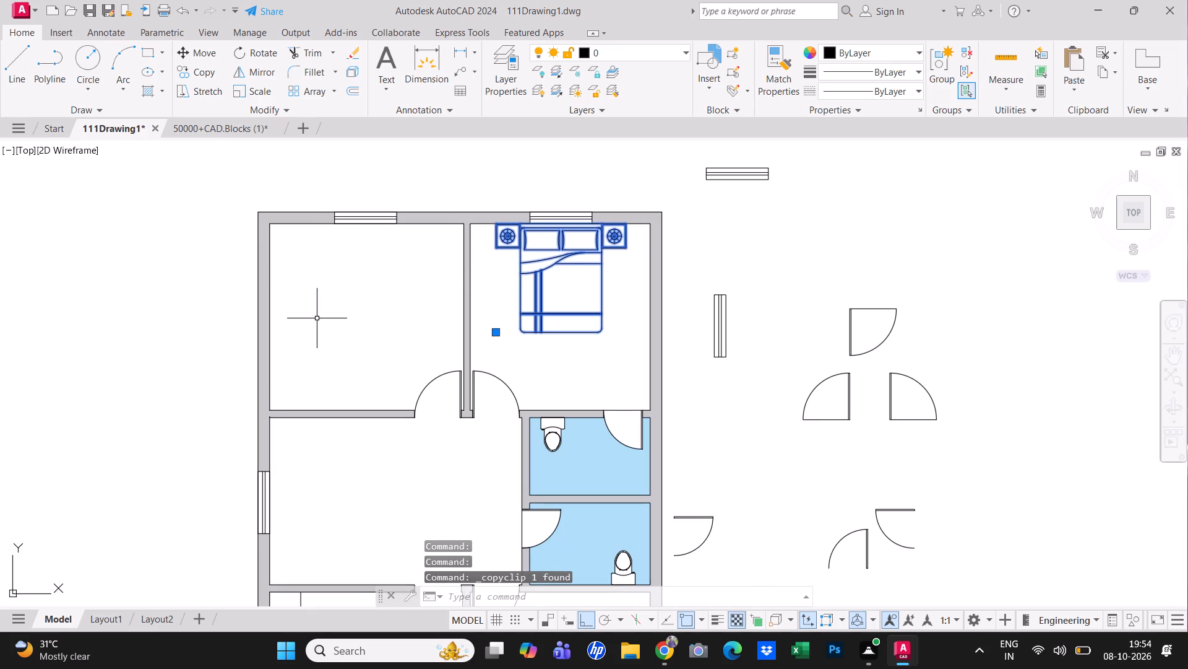
key(ctrl+v)
click(301, 348)
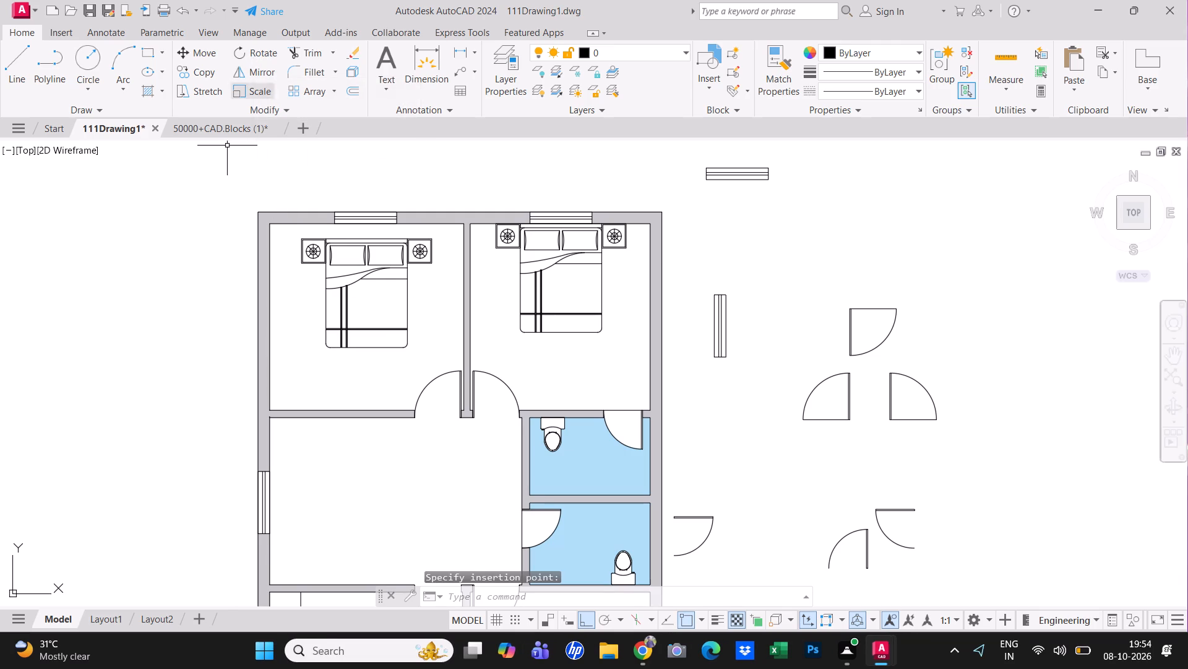
Rotate the upper-left bedroom's bed 90° about a point on its left edge so its headboard faces the left wall.
click(326, 248)
click(266, 58)
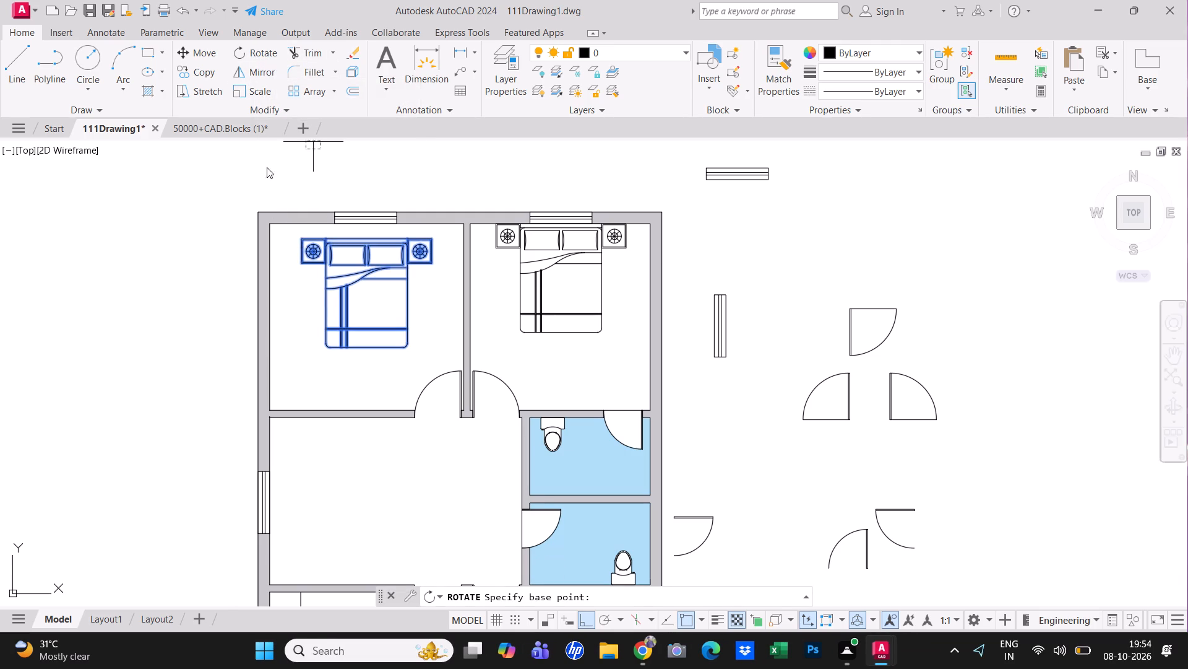
click(325, 268)
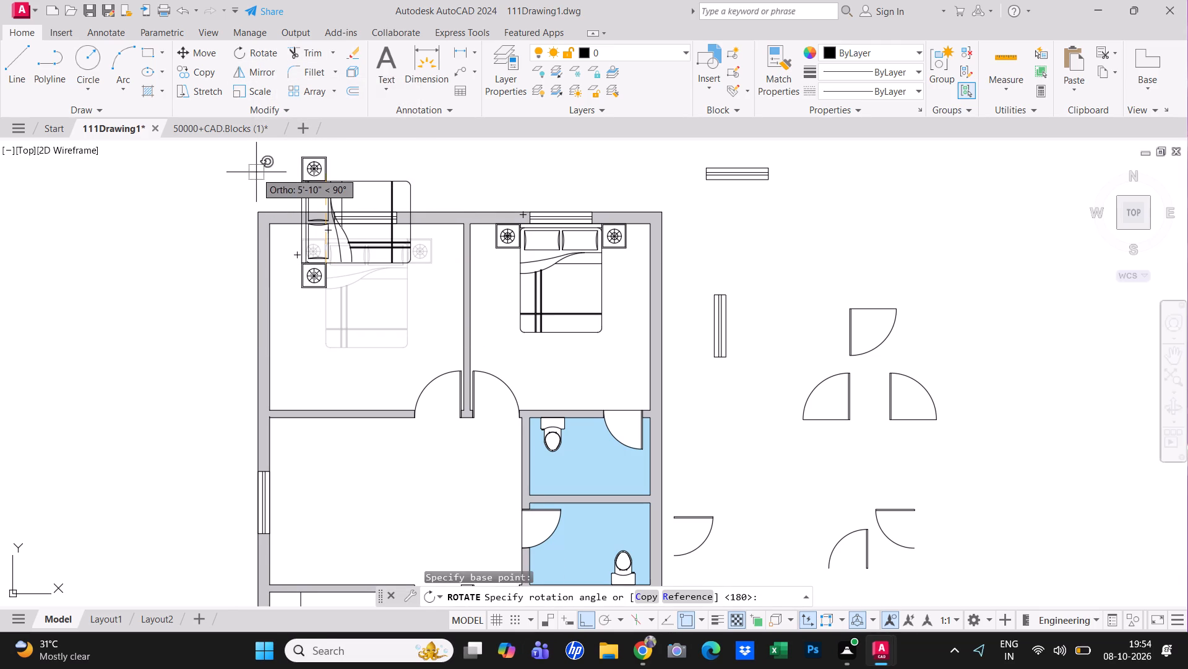
click(256, 172)
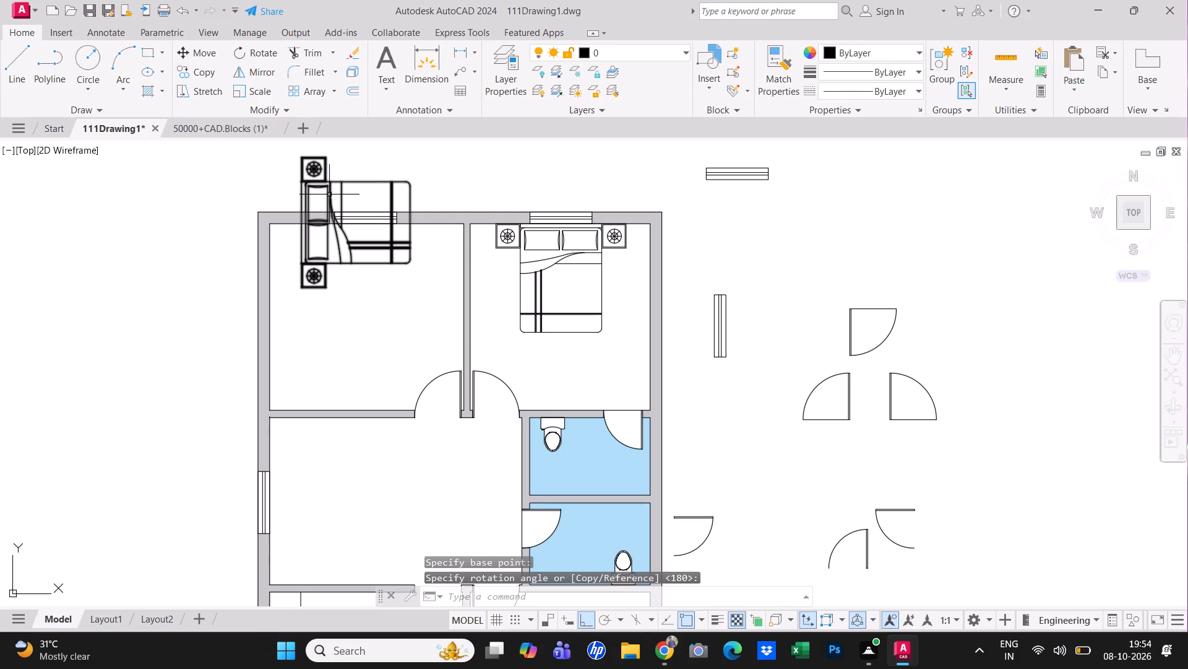
Copy the rotated bed by its headboard's midpoint onto the midpoint of the upper-left bedroom's left wall.
click(329, 195)
scroll(330, 270, up, 1)
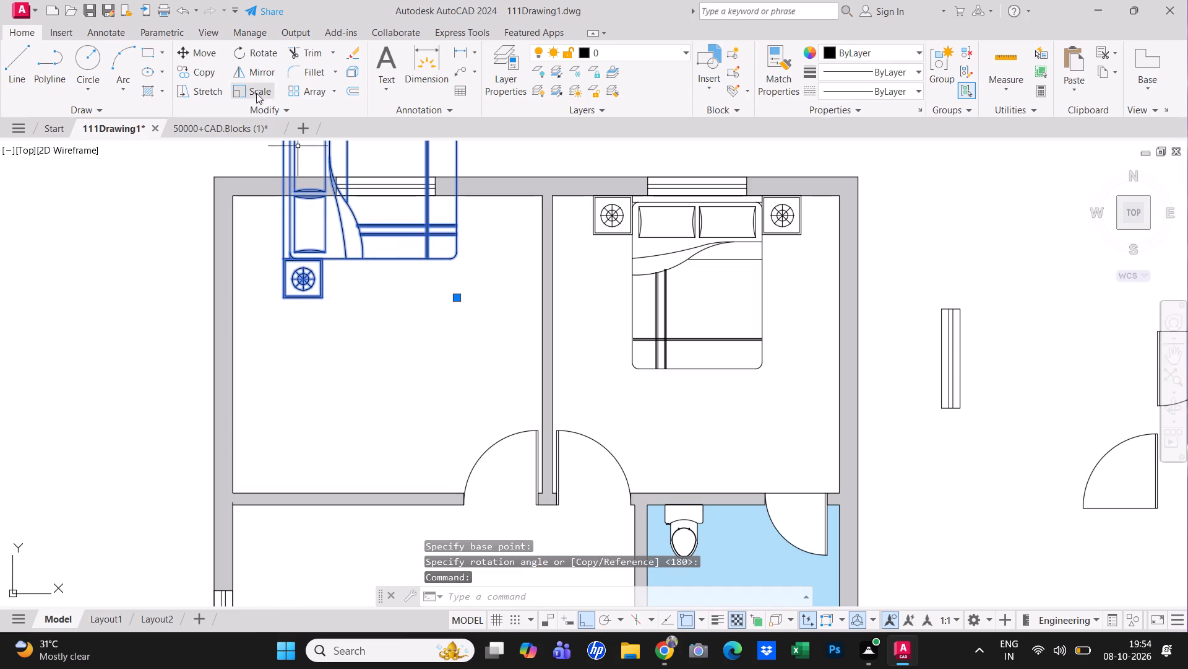
click(197, 74)
middle_drag(317, 307, 323, 420)
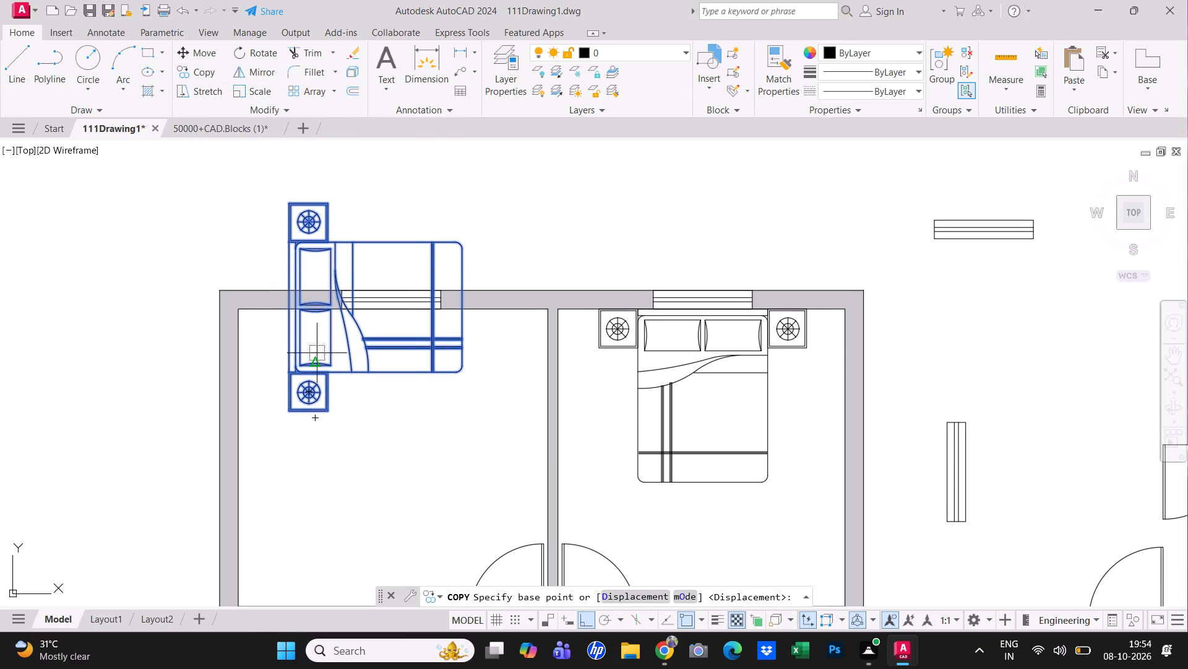
click(288, 294)
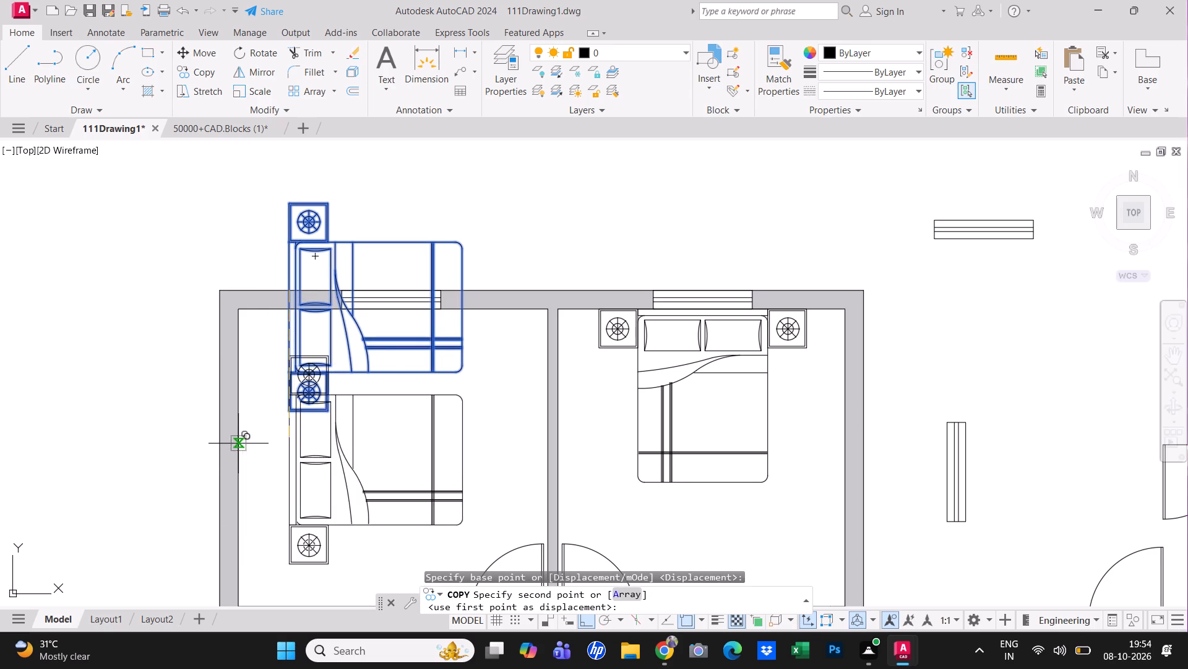
click(238, 457)
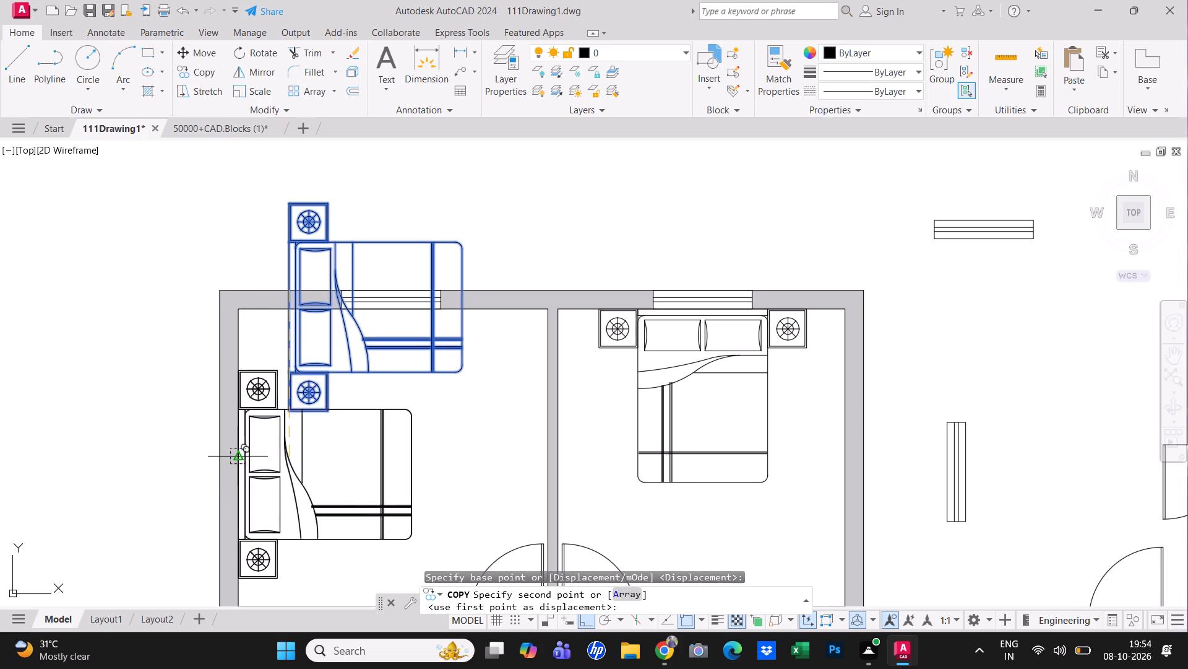
scroll(286, 432, down, 2)
key(Escape)
middle_click(316, 458)
key(Escape)
key(Escape)
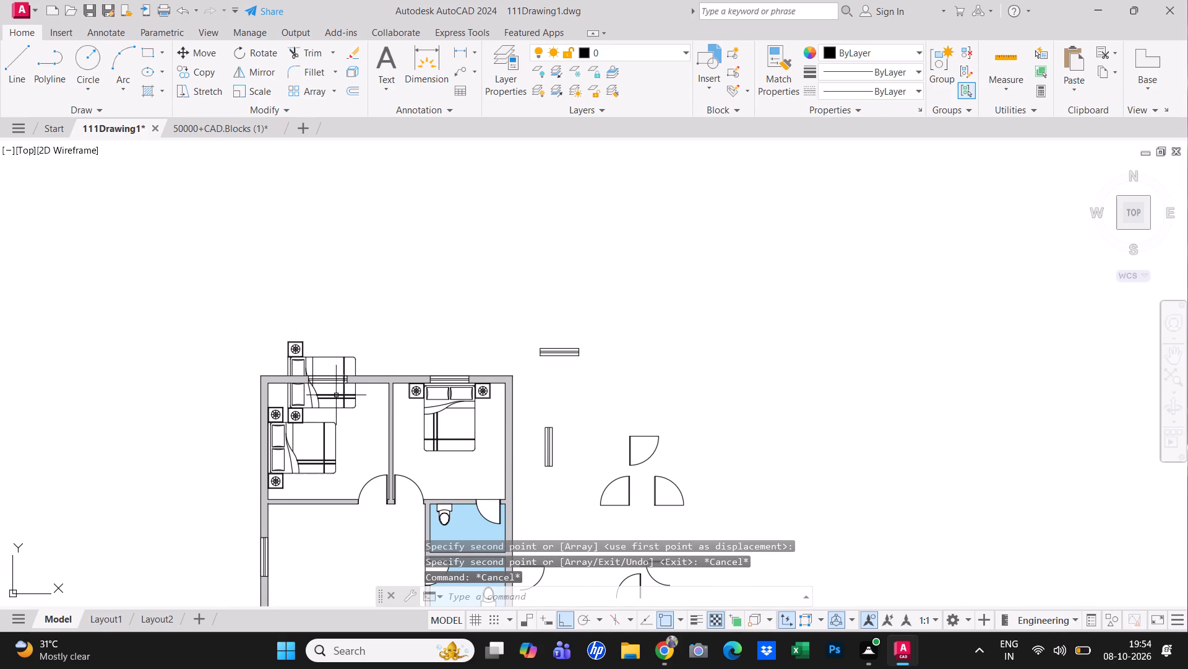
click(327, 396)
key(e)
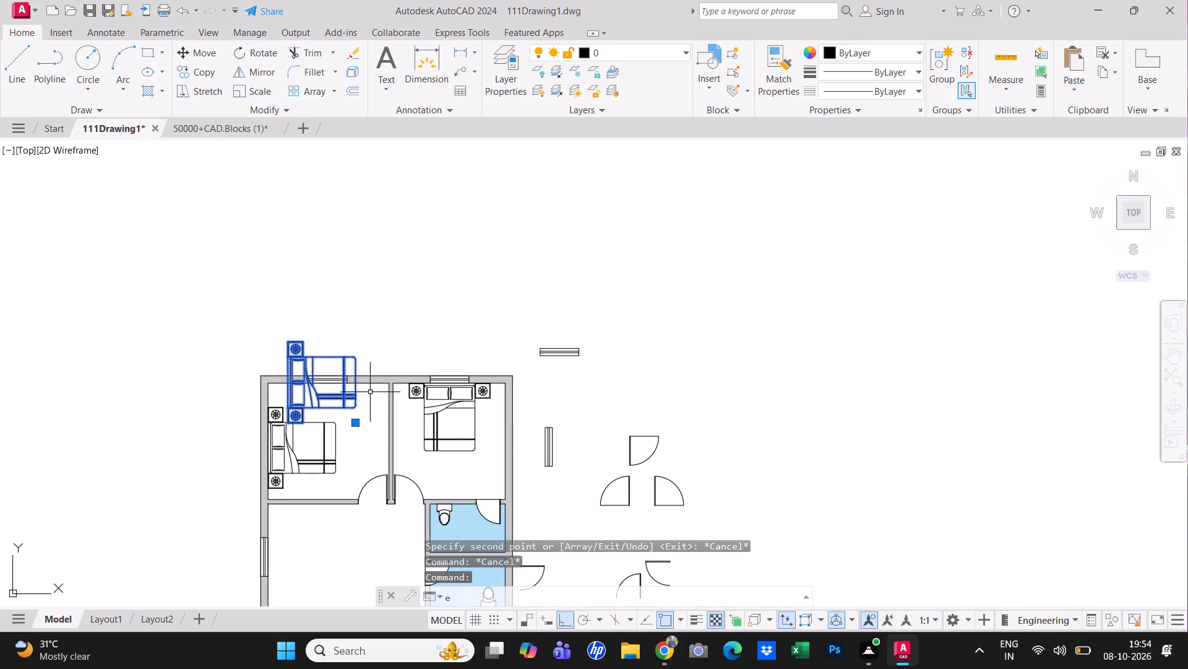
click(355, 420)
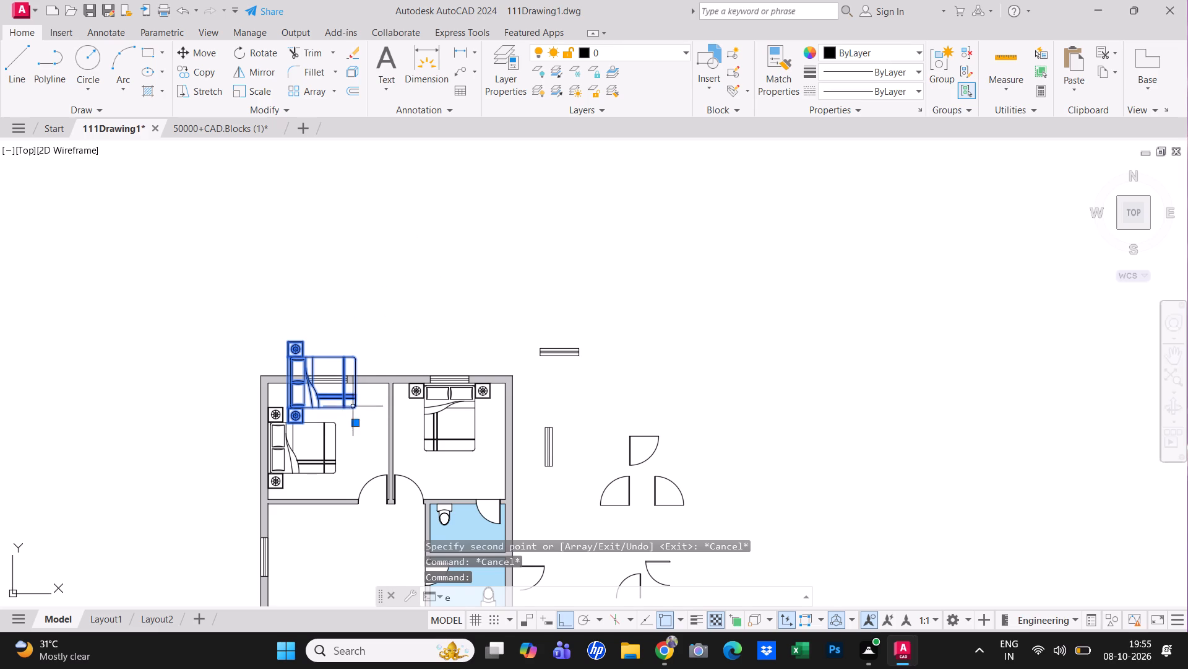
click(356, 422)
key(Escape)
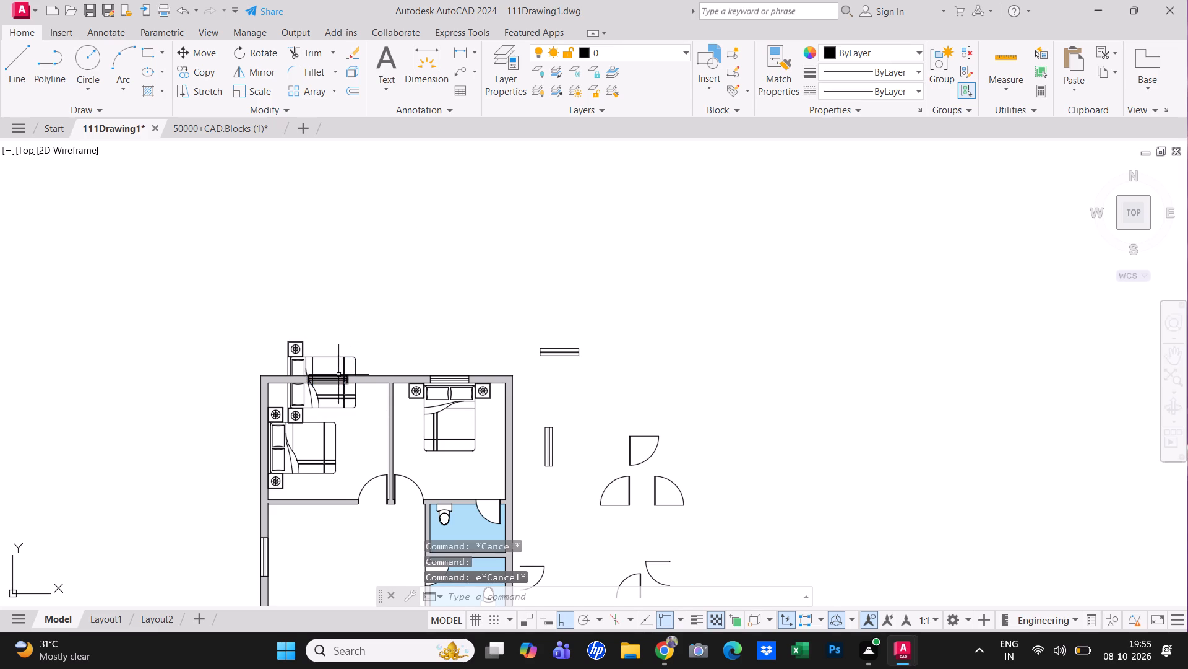
Move the original rotated bed that overlaps the upper wall straight up, clear of the floor plan.
click(345, 359)
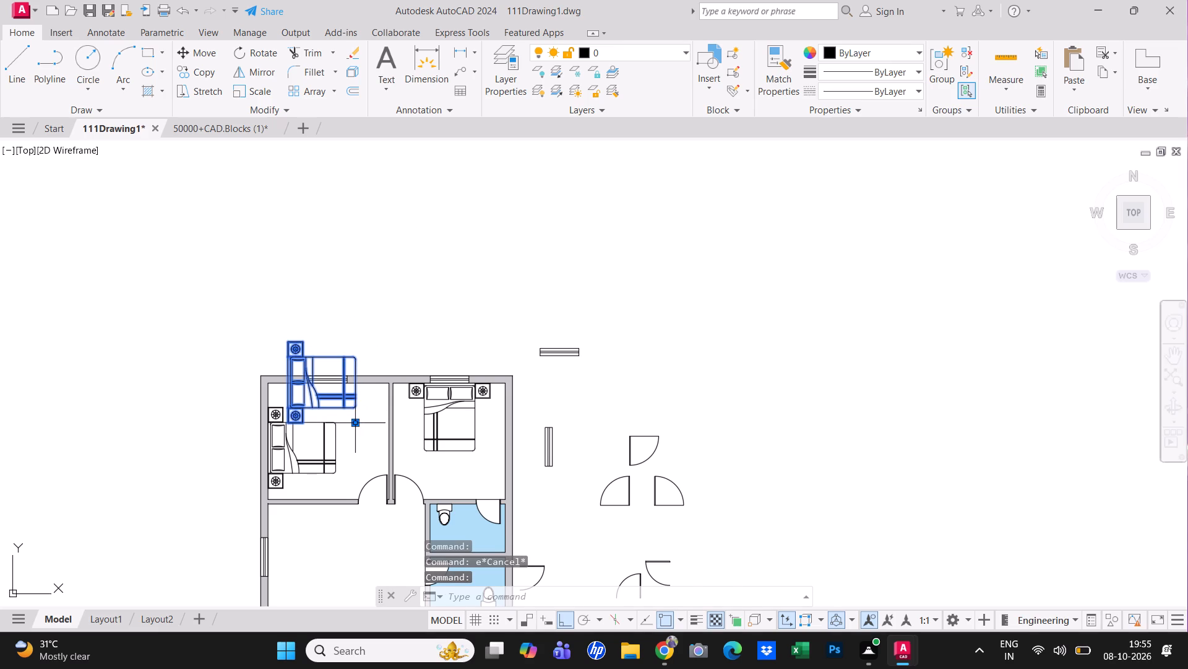
click(352, 424)
click(408, 279)
key(Escape)
middle_drag(364, 430, 365, 372)
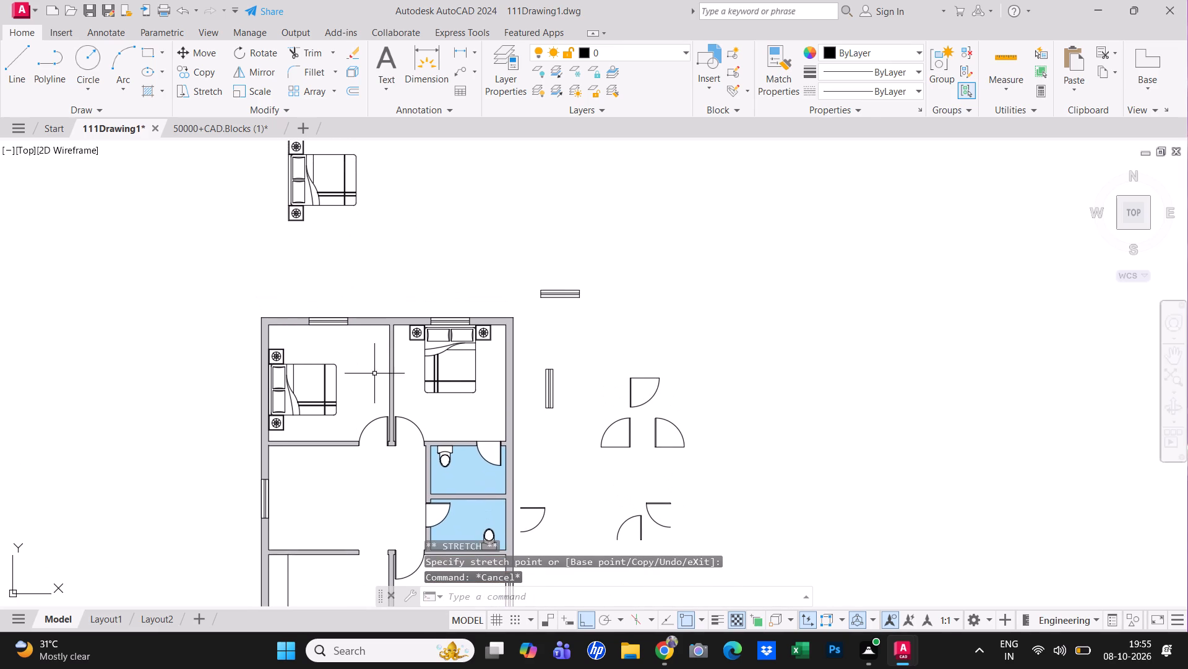
Save the drawing.
key(ctrl+s)
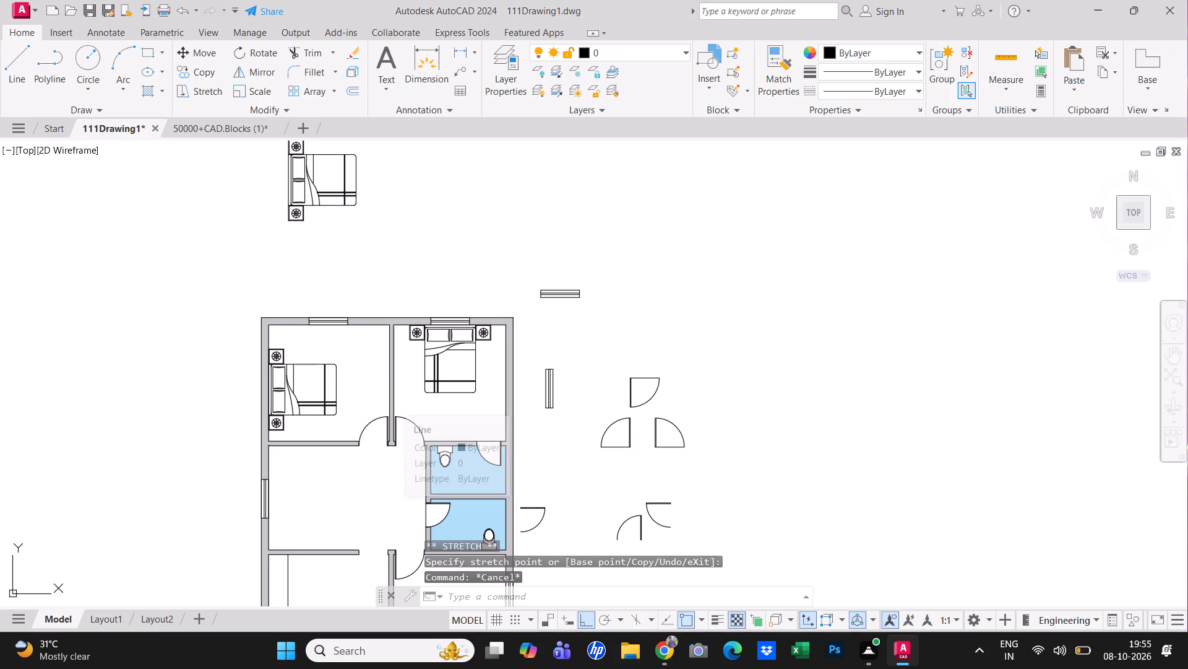
Switch to the 50000+CAD.Blocks (1) drawing and look through its block sheets as far as TABLES PLAN.
middle_drag(396, 450, 394, 404)
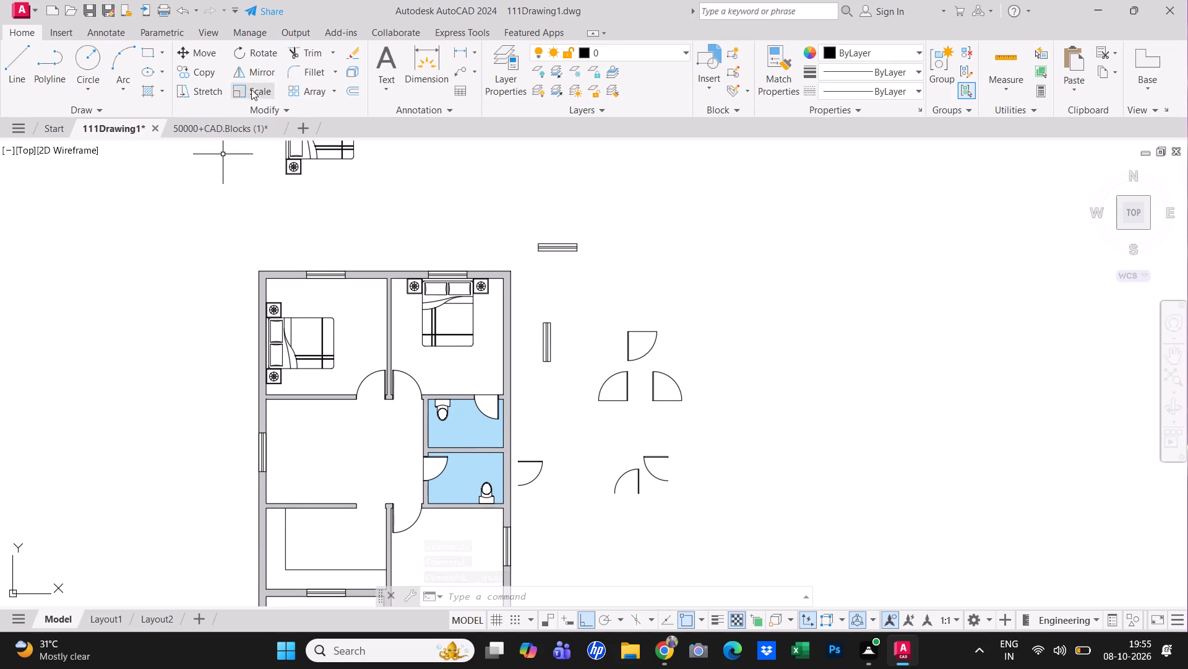
click(220, 131)
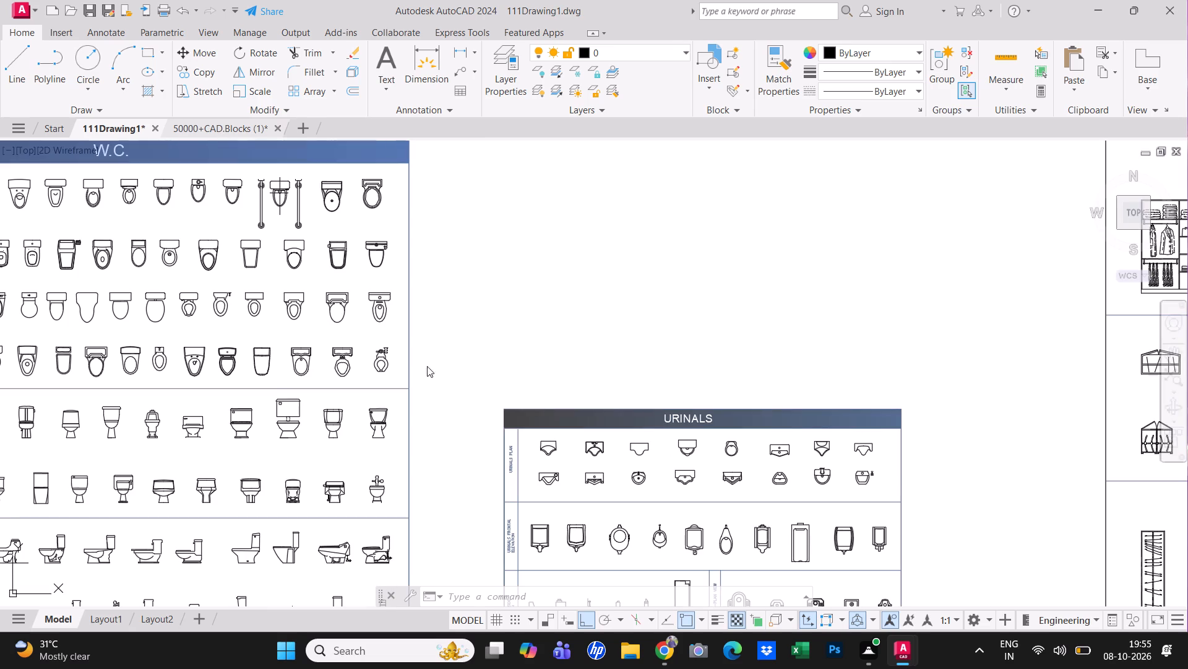
middle_drag(427, 366, 422, 361)
scroll(423, 362, down, 1)
middle_drag(572, 357, 267, 306)
scroll(267, 306, down, 1)
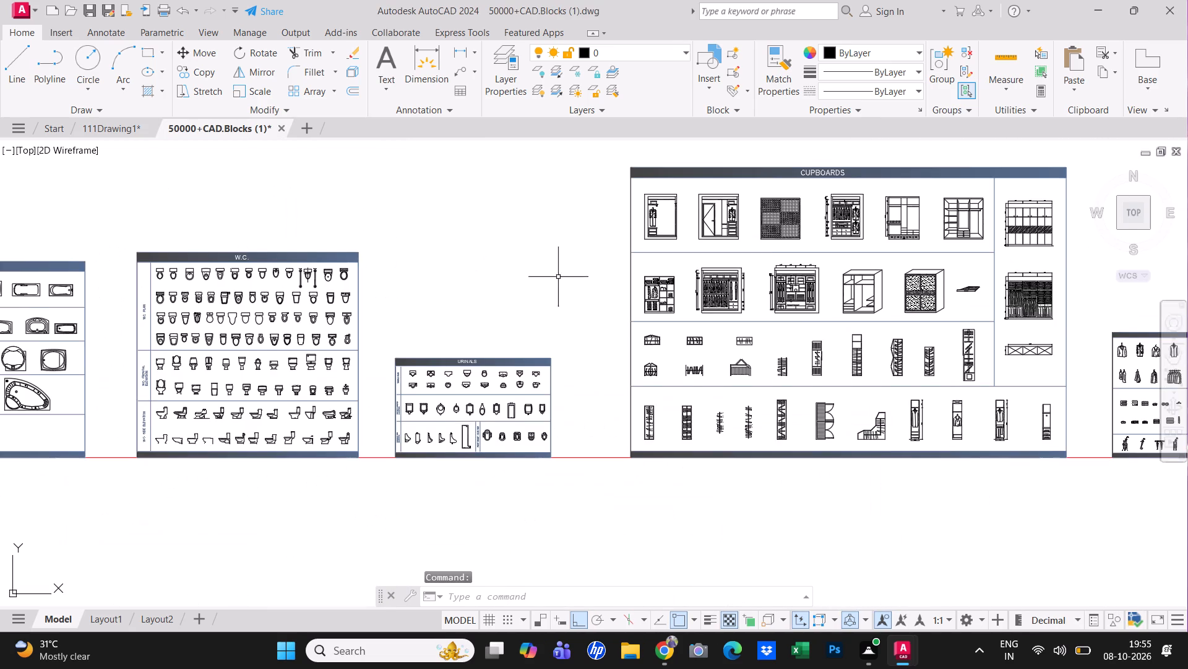
middle_drag(790, 318, 290, 347)
middle_drag(612, 421, 163, 395)
middle_drag(807, 373, 645, 404)
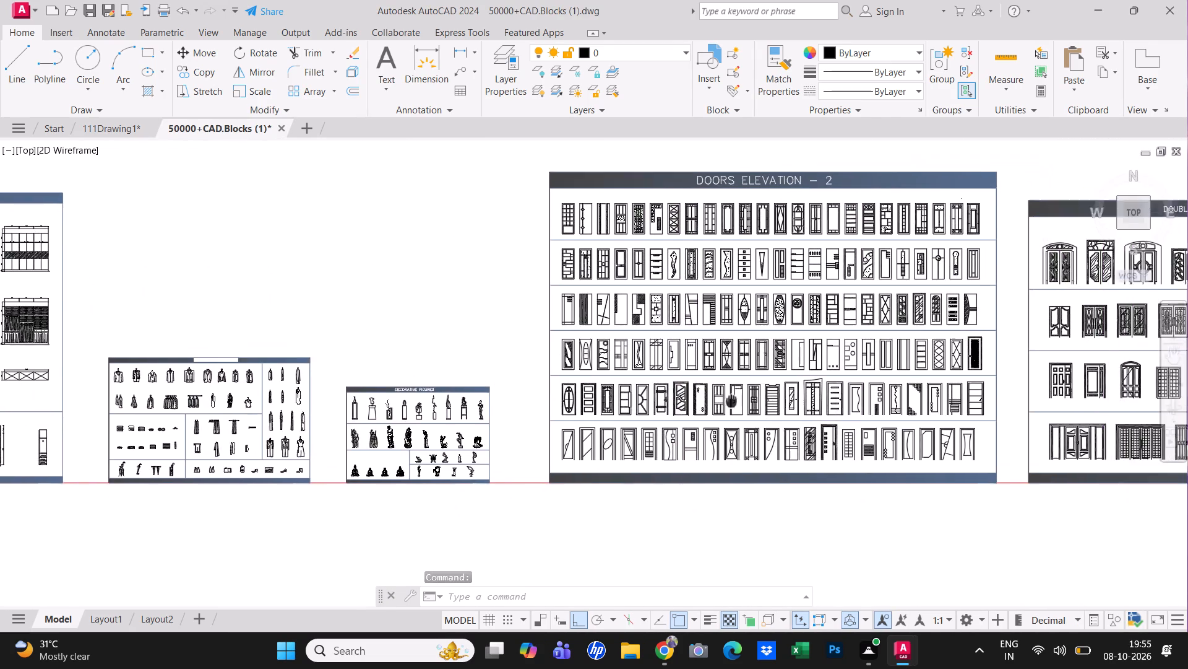
middle_drag(645, 404, 268, 374)
middle_drag(886, 350, 548, 379)
middle_drag(926, 339, 319, 320)
middle_drag(843, 334, 231, 337)
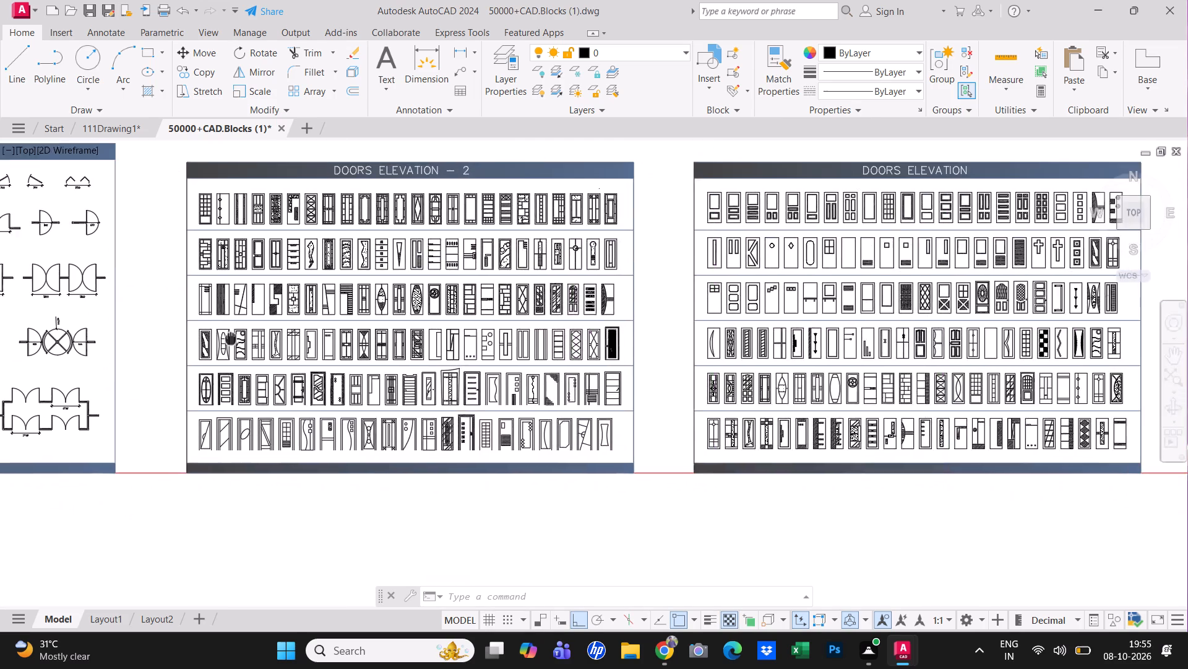
middle_drag(231, 337, 228, 332)
middle_drag(823, 380, 283, 371)
middle_drag(671, 339, 392, 361)
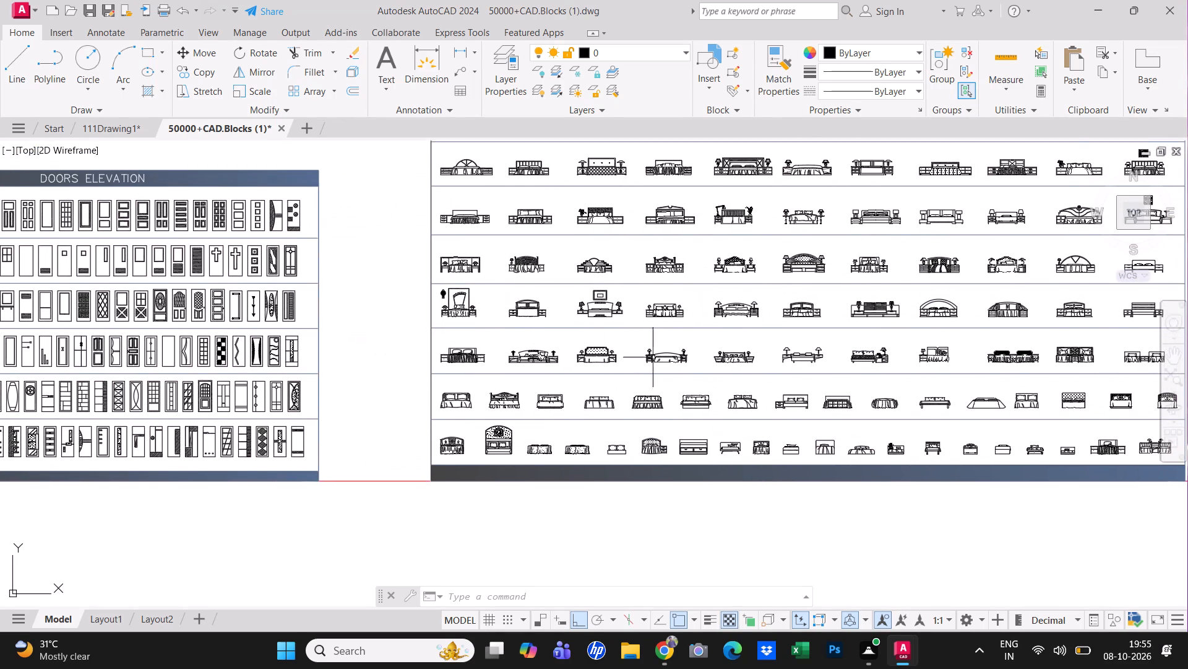
middle_drag(631, 377, 129, 370)
middle_drag(732, 373, 369, 427)
middle_drag(889, 402, 274, 413)
scroll(278, 395, down, 1)
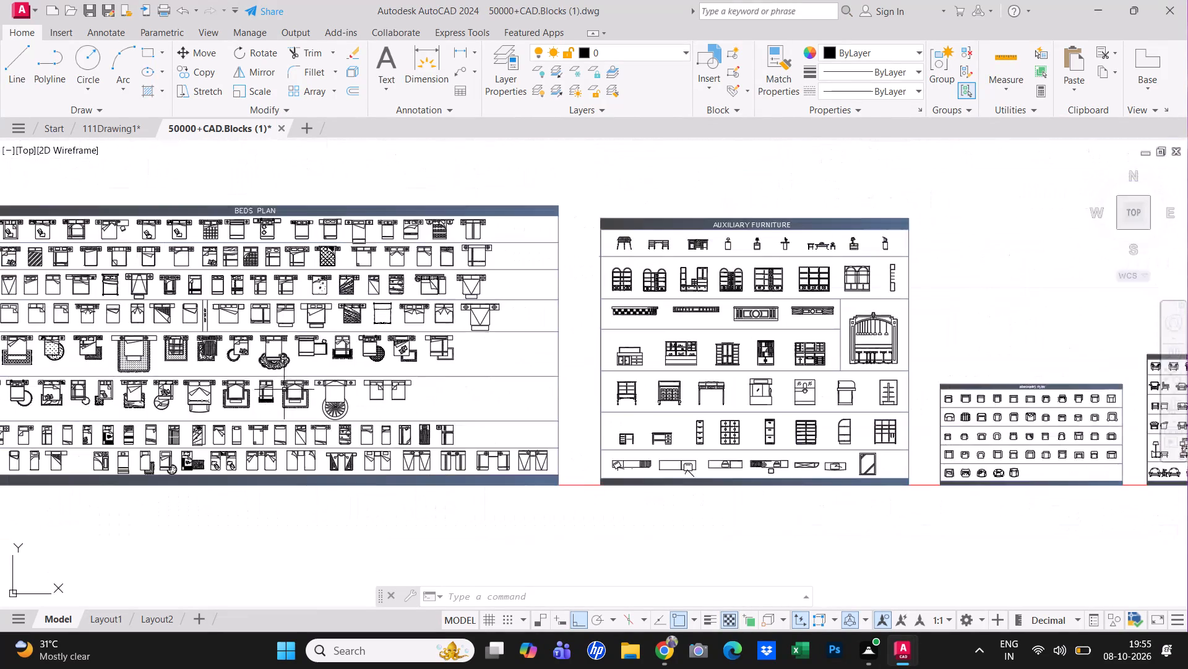
middle_drag(854, 384, 486, 369)
middle_drag(892, 442, 327, 382)
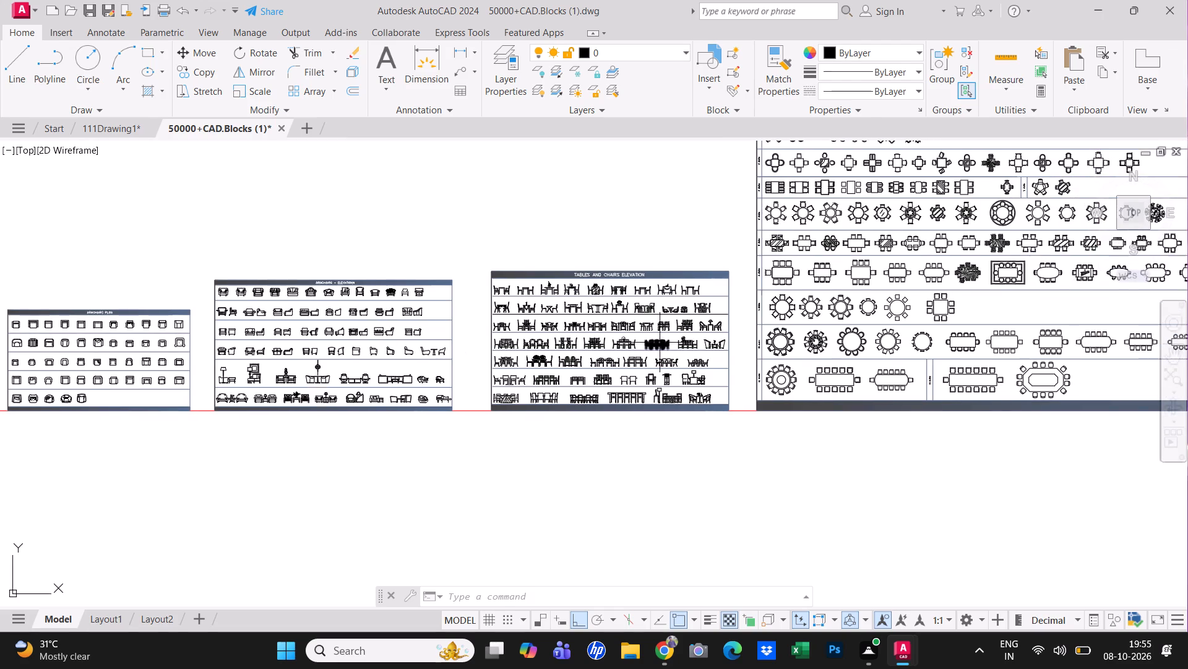
middle_drag(817, 366, 598, 419)
middle_drag(825, 364, 779, 413)
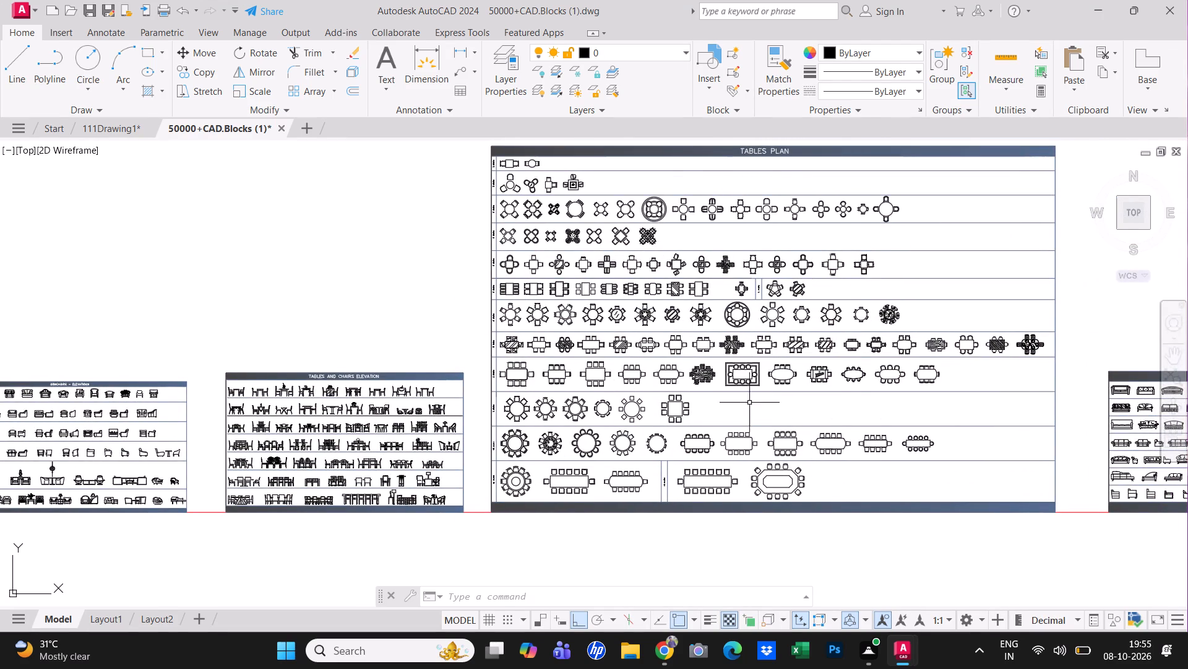
Copy the six-chair dining table with a rounded-corner rectangular top from the TABLES PLAN sheet to the clipboard.
scroll(533, 382, up, 2)
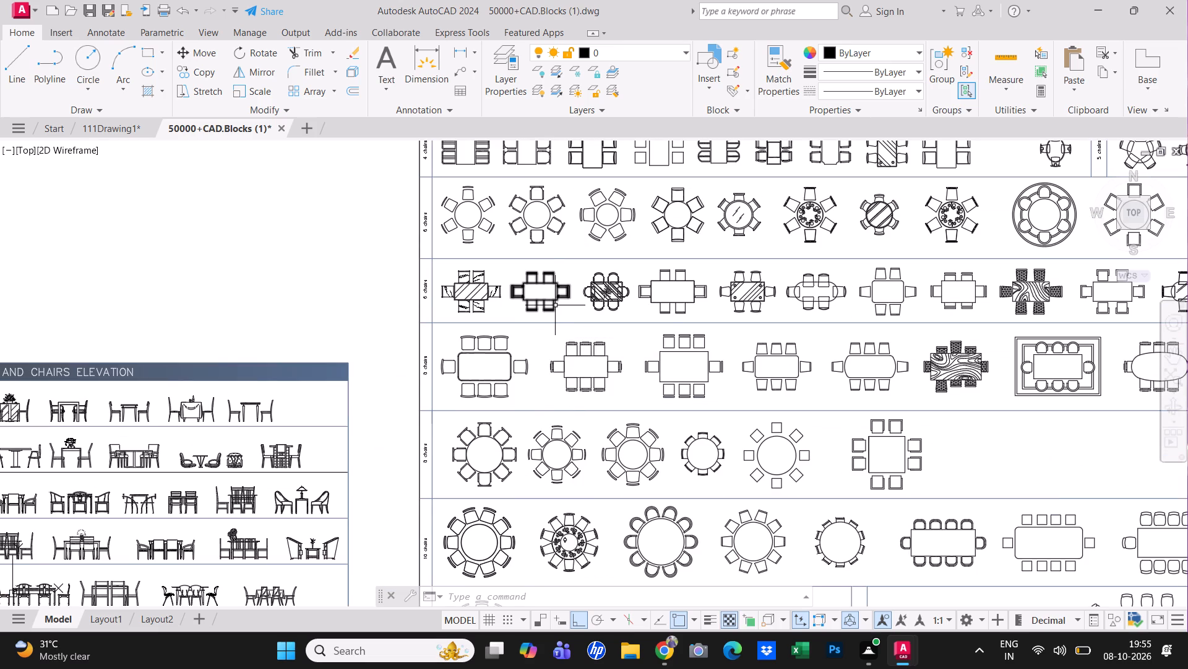
middle_drag(555, 308, 442, 355)
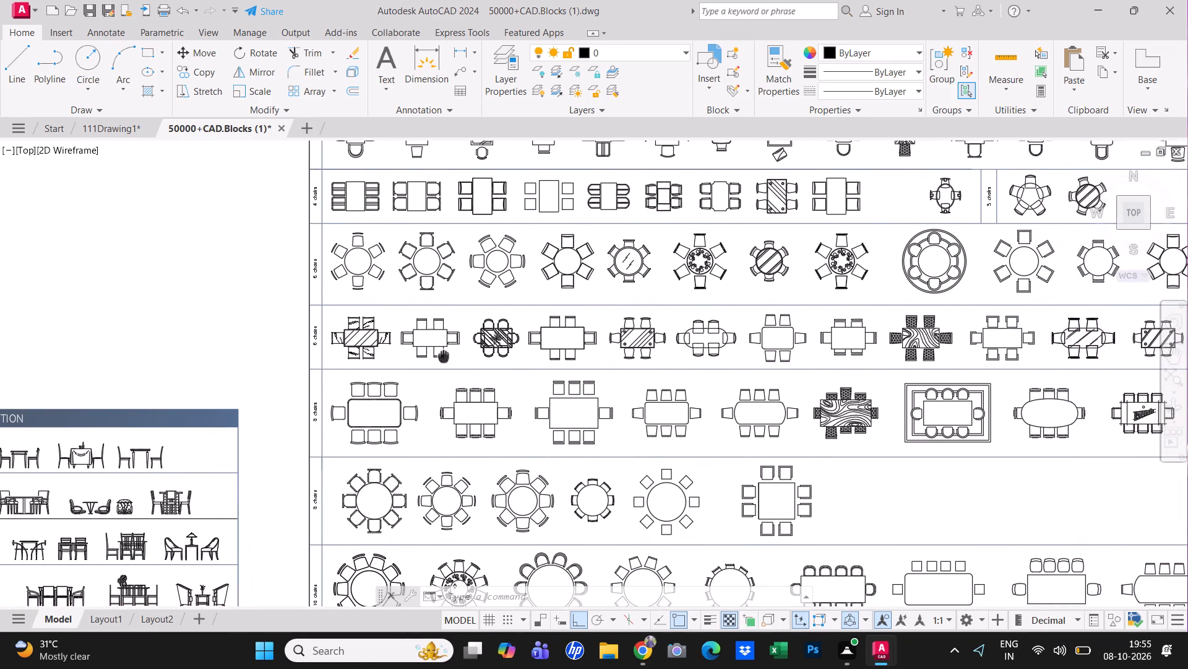
middle_drag(442, 355, 441, 355)
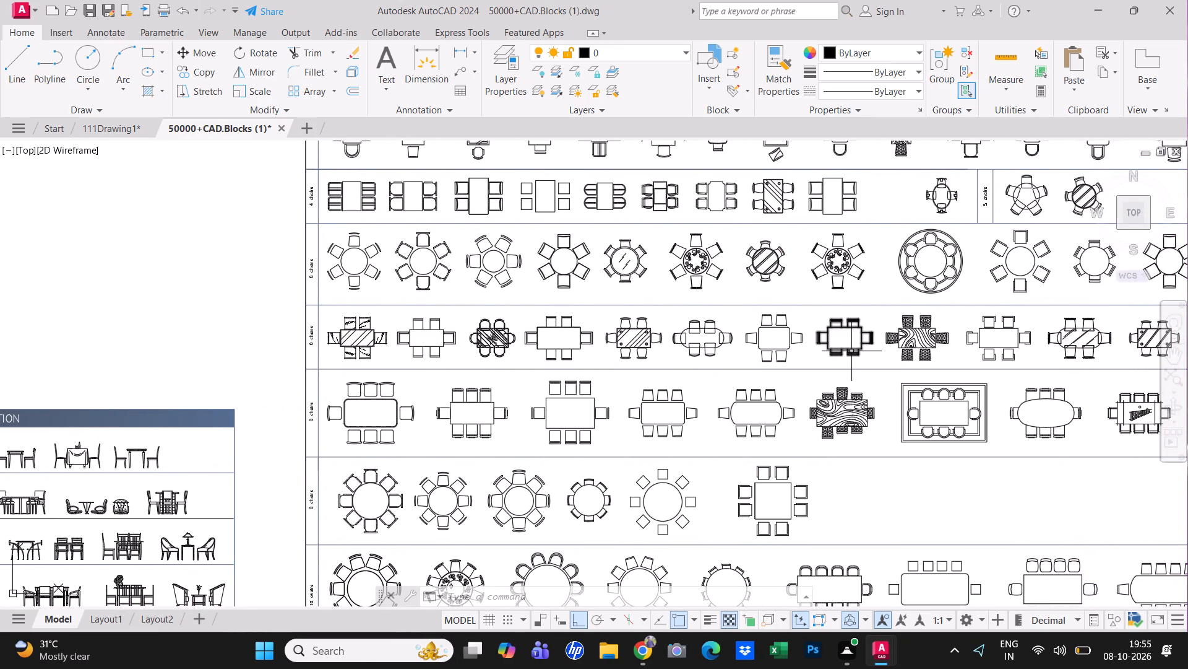
middle_drag(858, 344, 727, 357)
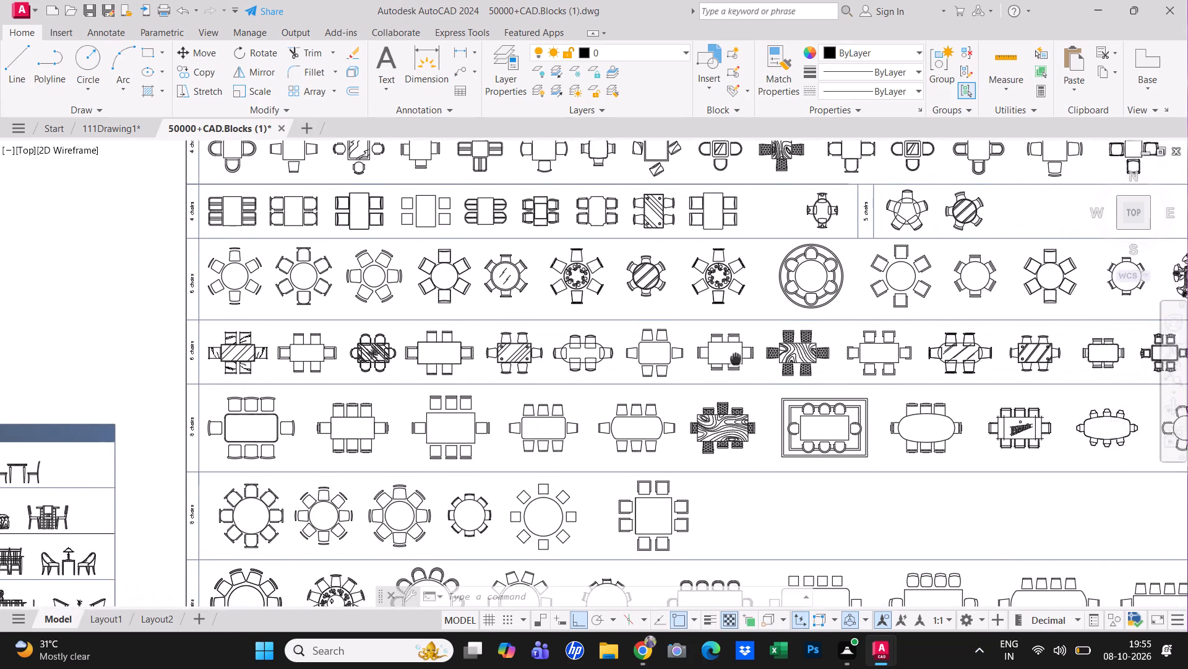
middle_drag(727, 357, 580, 341)
scroll(579, 339, down, 1)
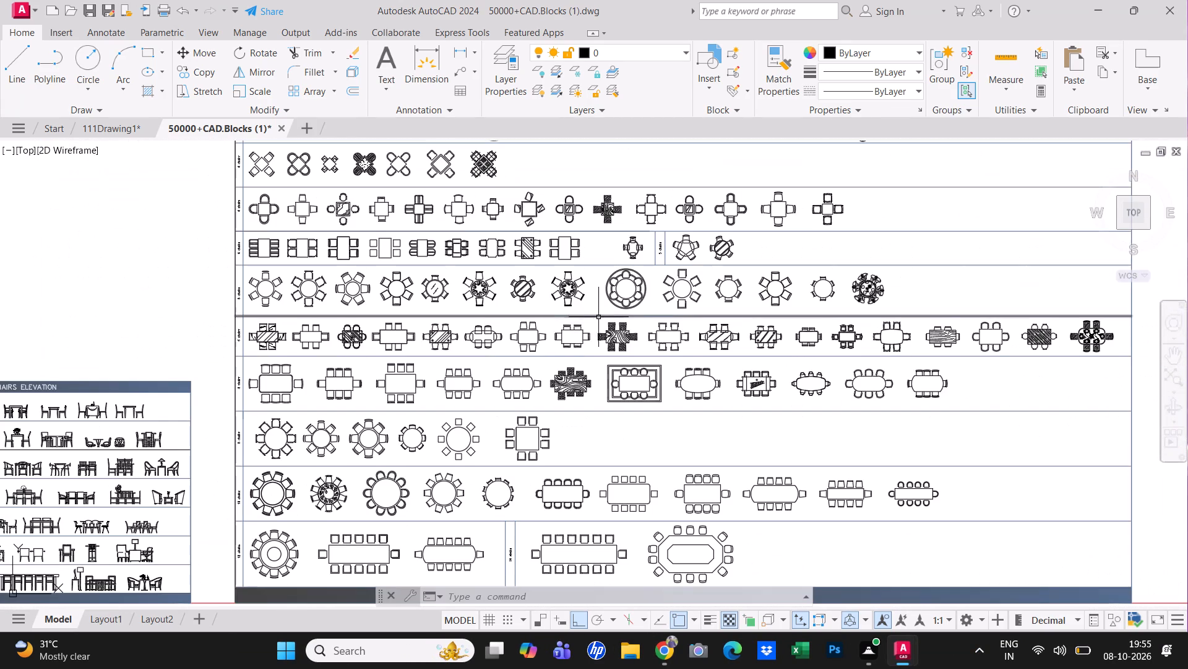
scroll(531, 339, up, 2)
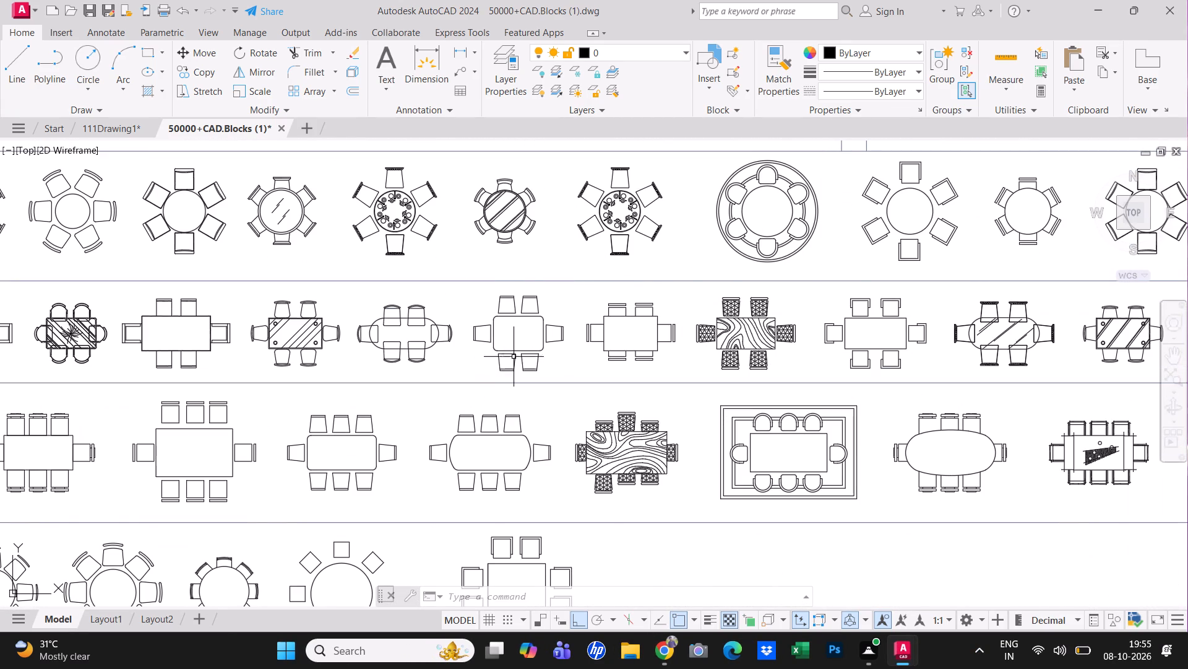
click(521, 347)
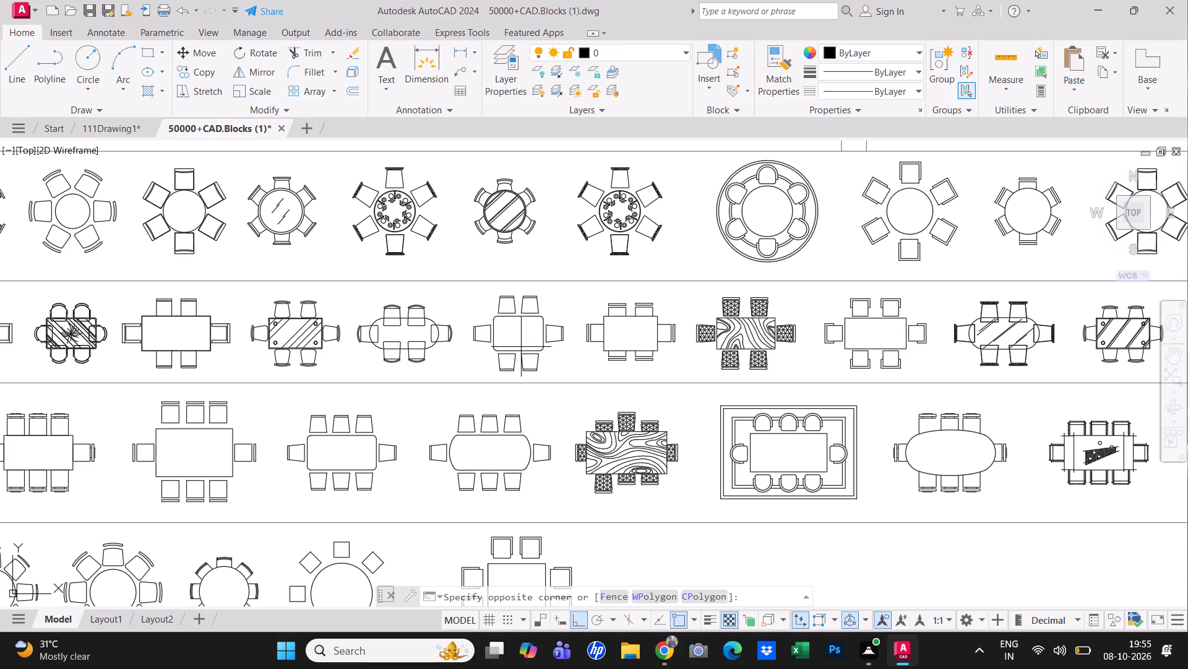
click(519, 356)
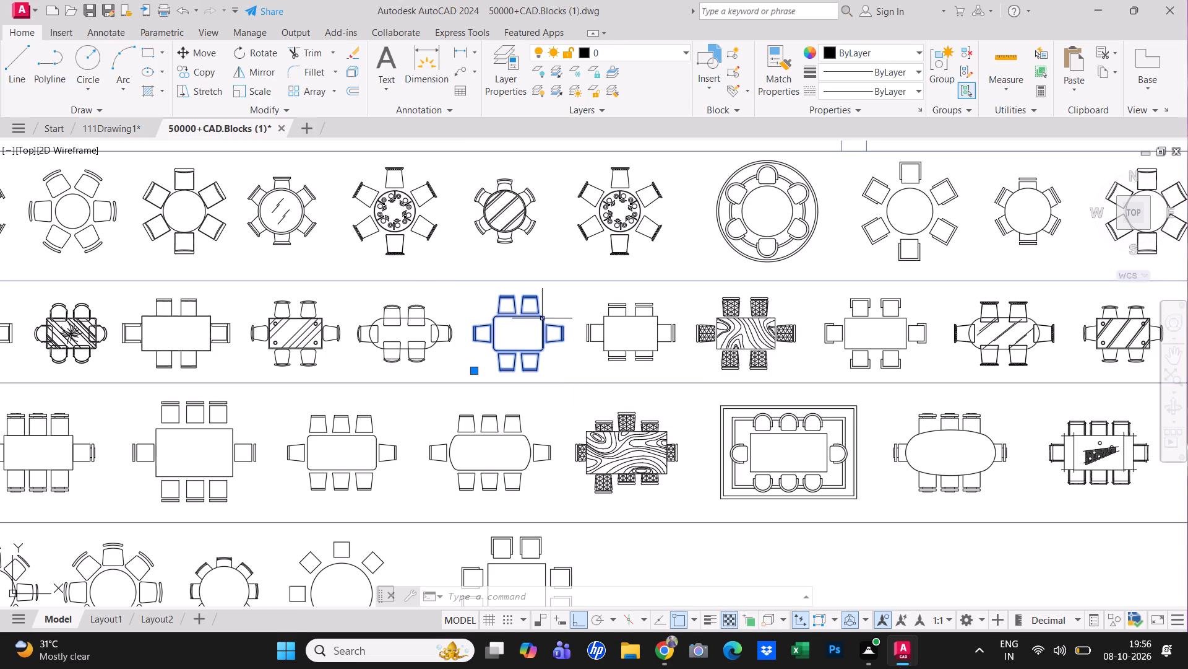
key(ctrl+c)
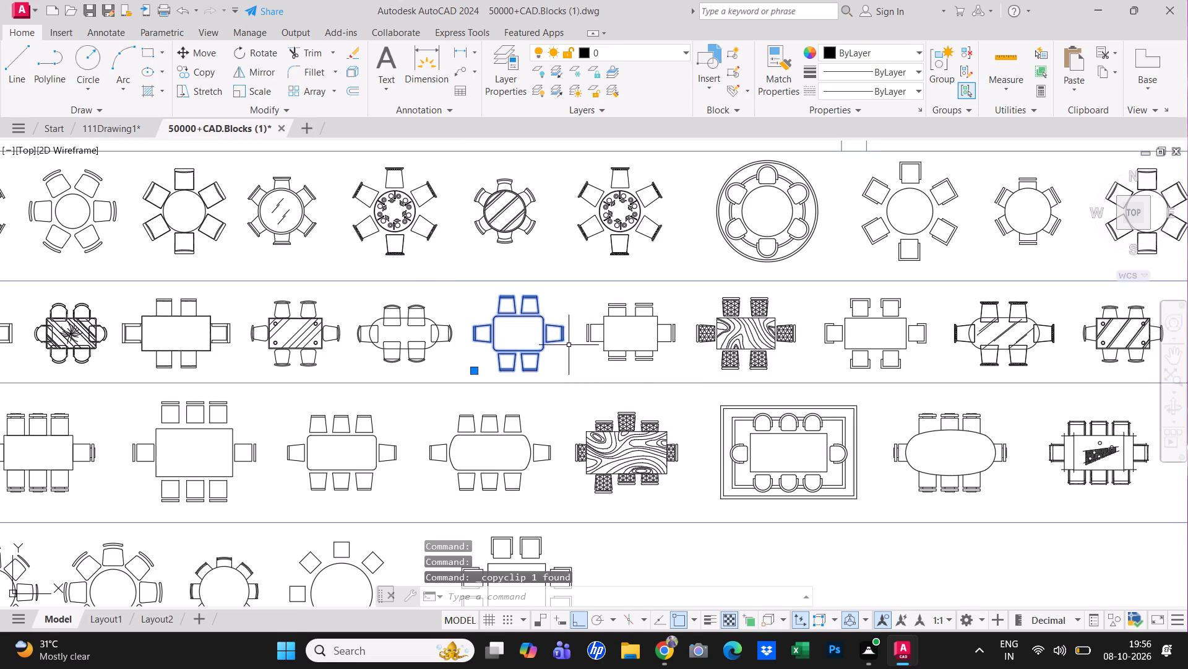
key(Escape)
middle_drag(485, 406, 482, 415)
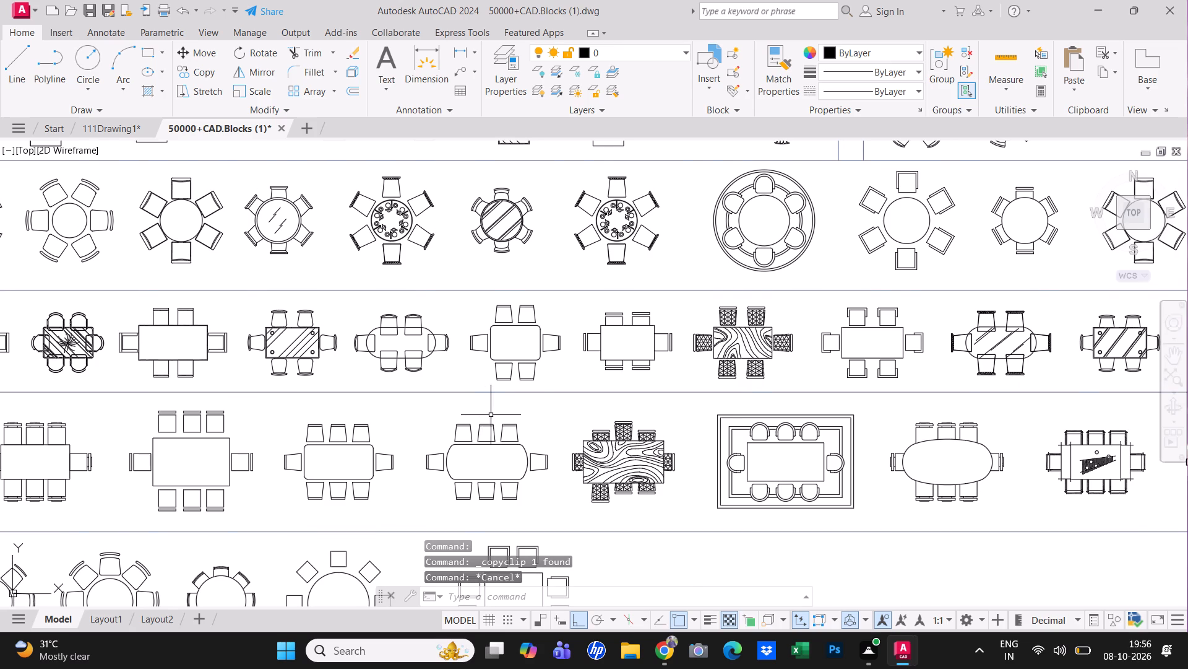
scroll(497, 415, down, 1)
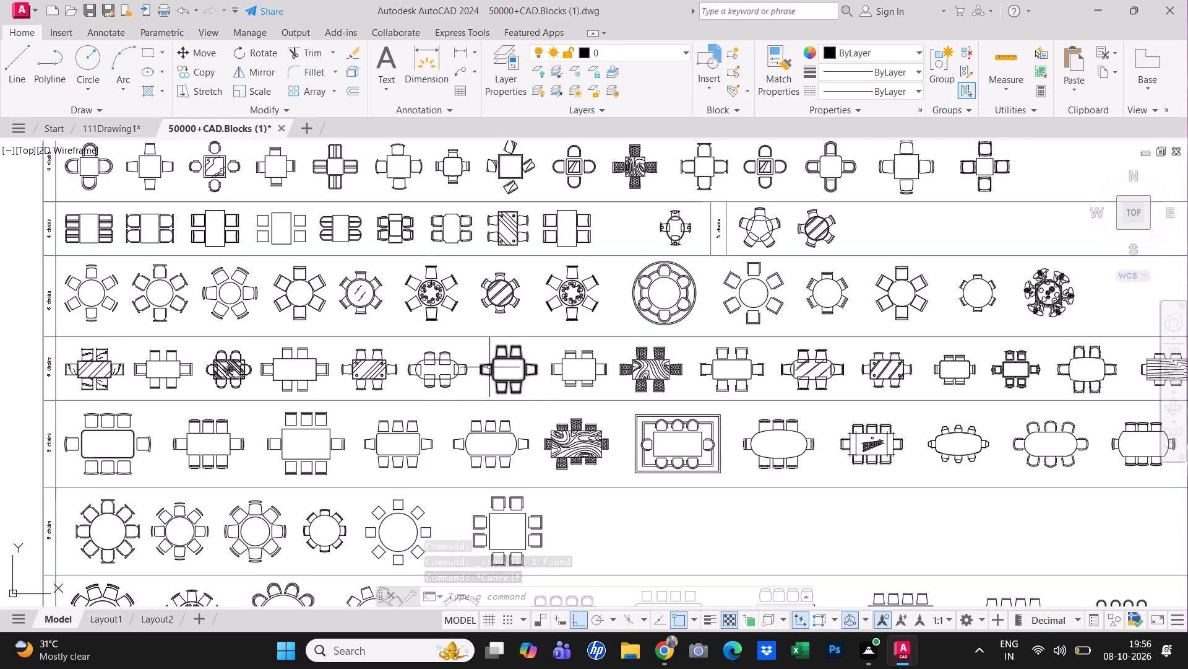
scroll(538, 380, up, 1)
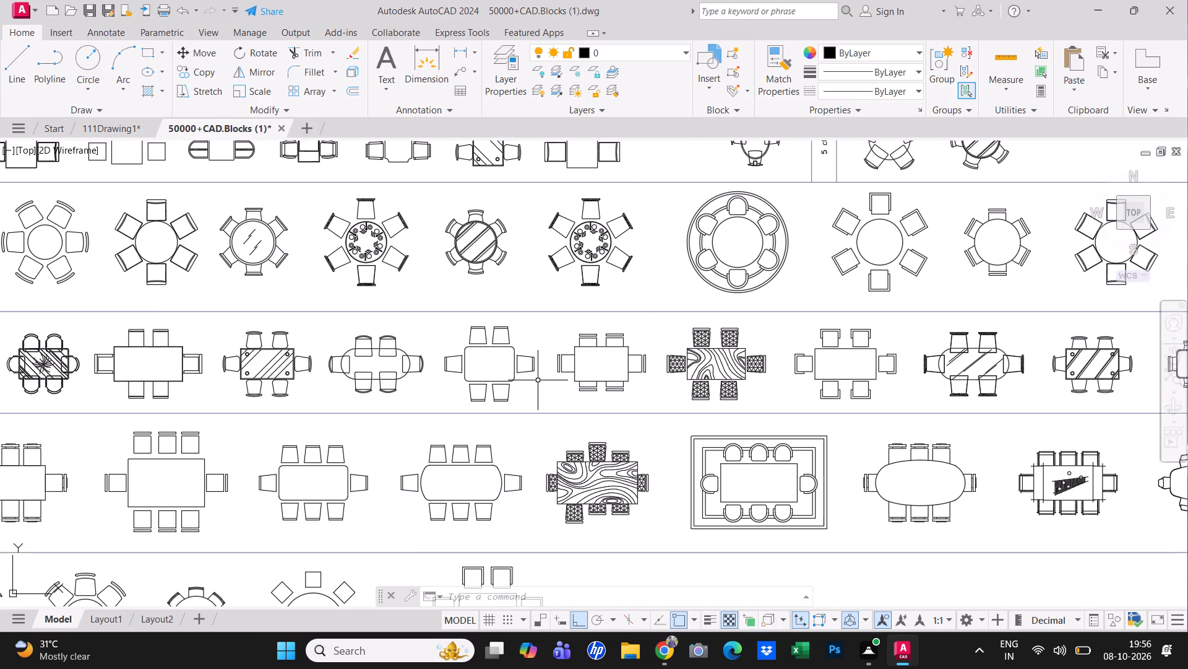
Copy the six-chair dining table with the rounded-corner rectangular top and paste it into 111Drawing1, clear of the floor plan on its right side.
click(515, 377)
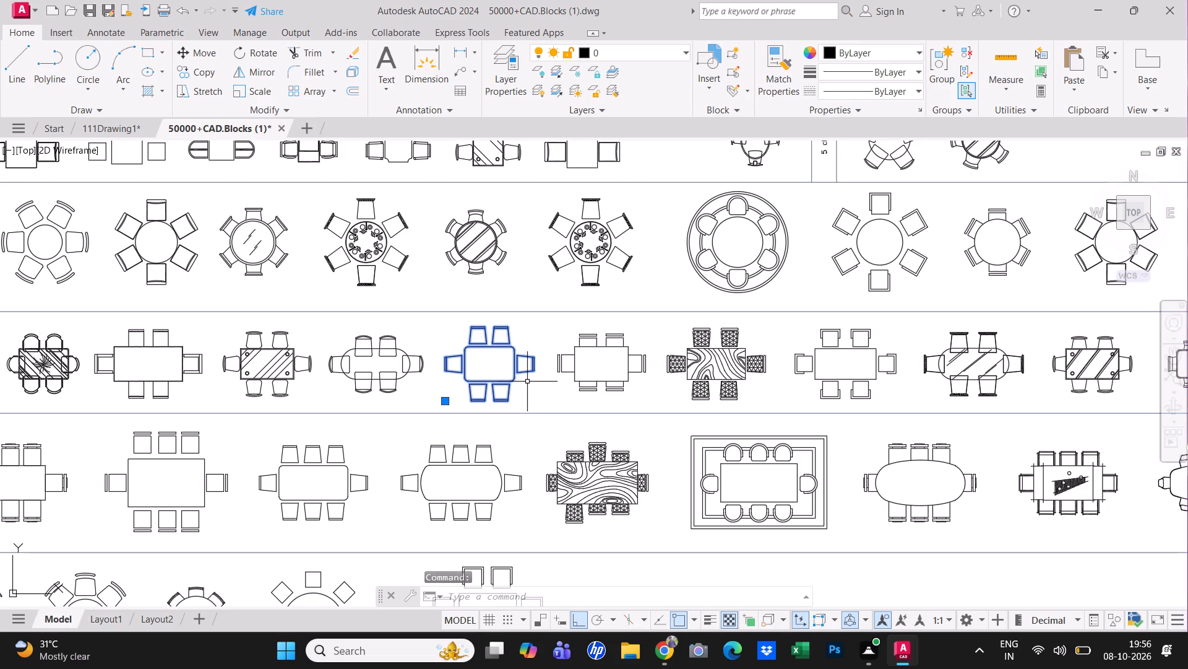
key(ctrl+c)
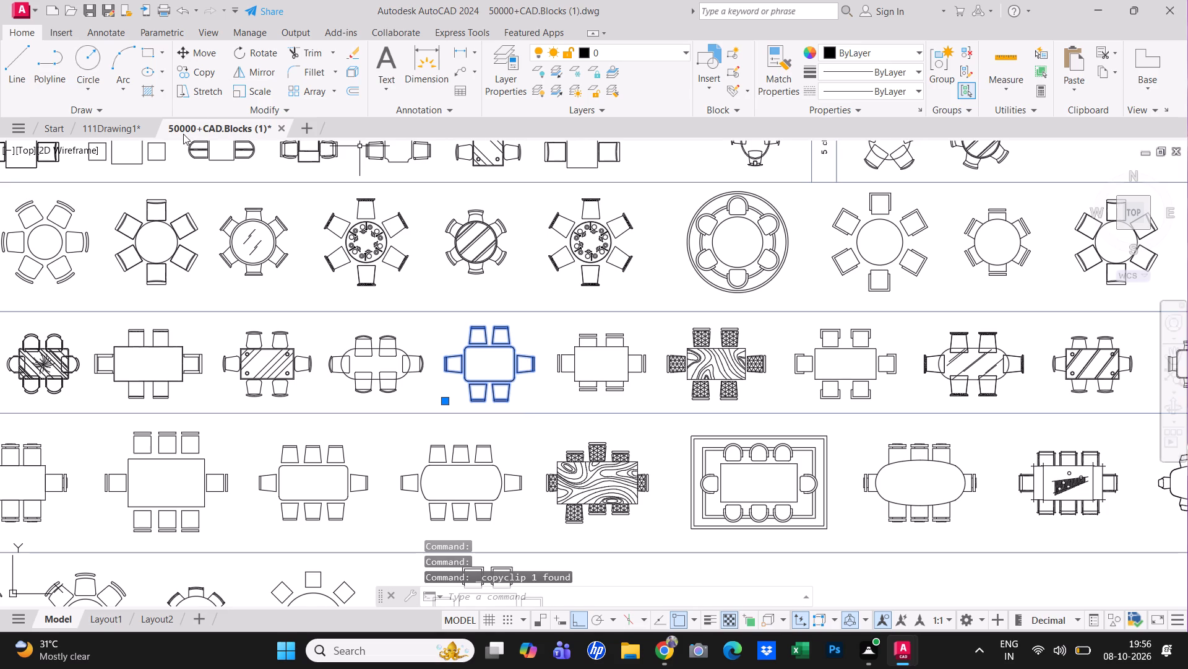
click(133, 126)
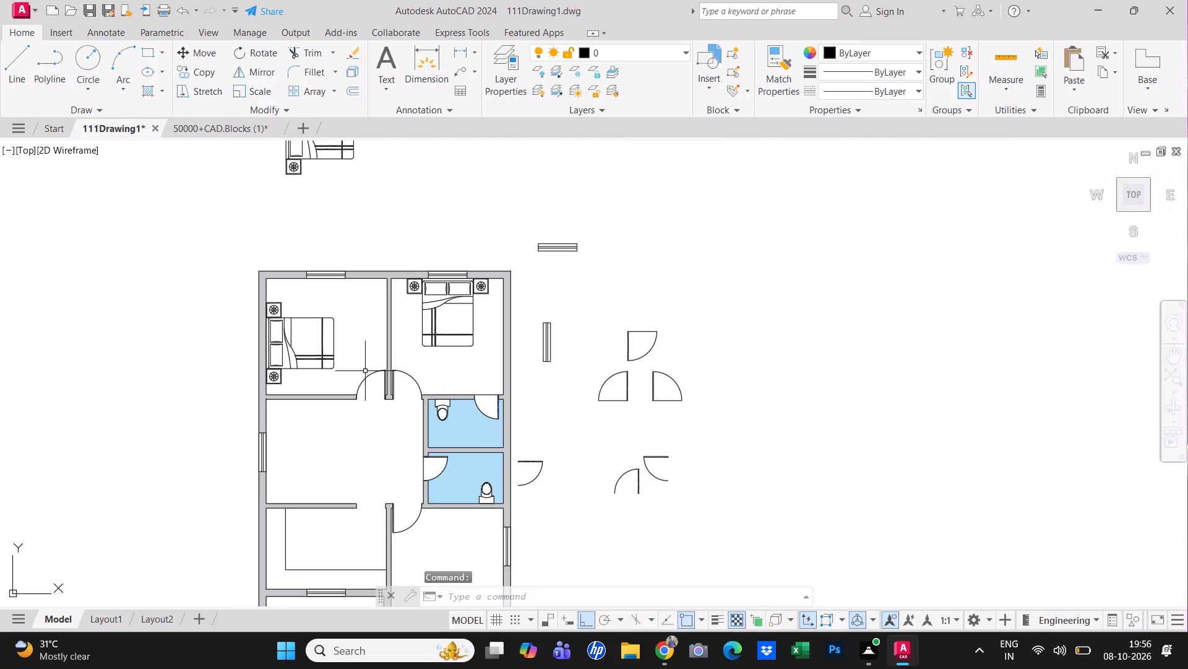
key(ctrl+v)
scroll(589, 430, down, 1)
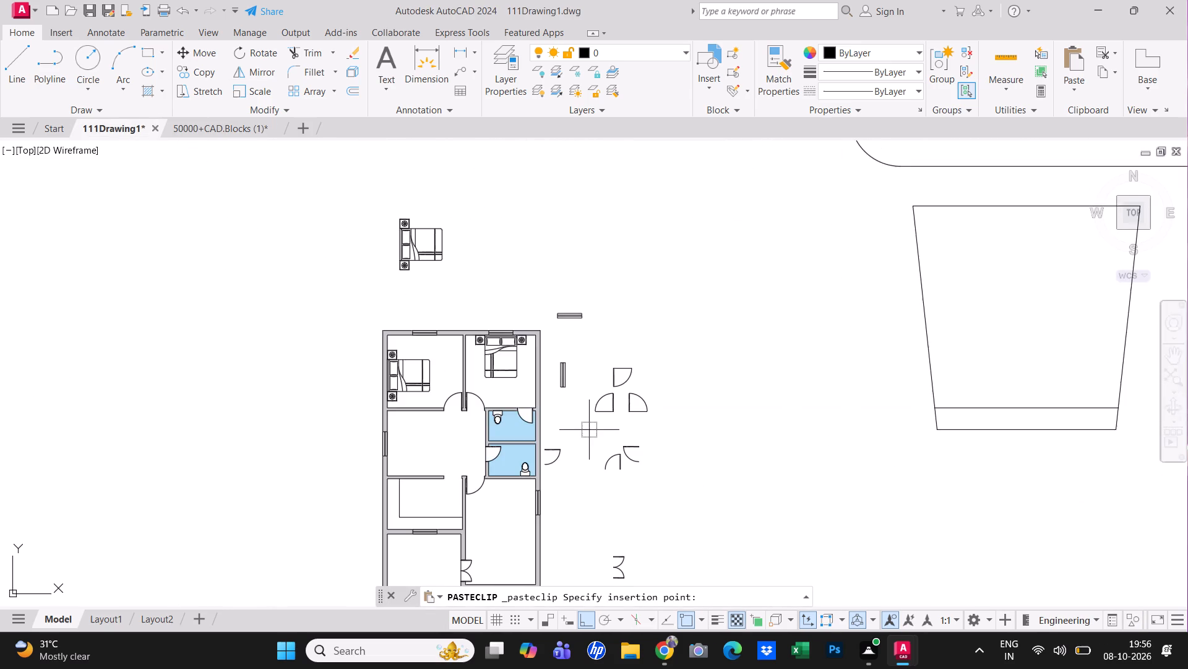
scroll(595, 431, down, 4)
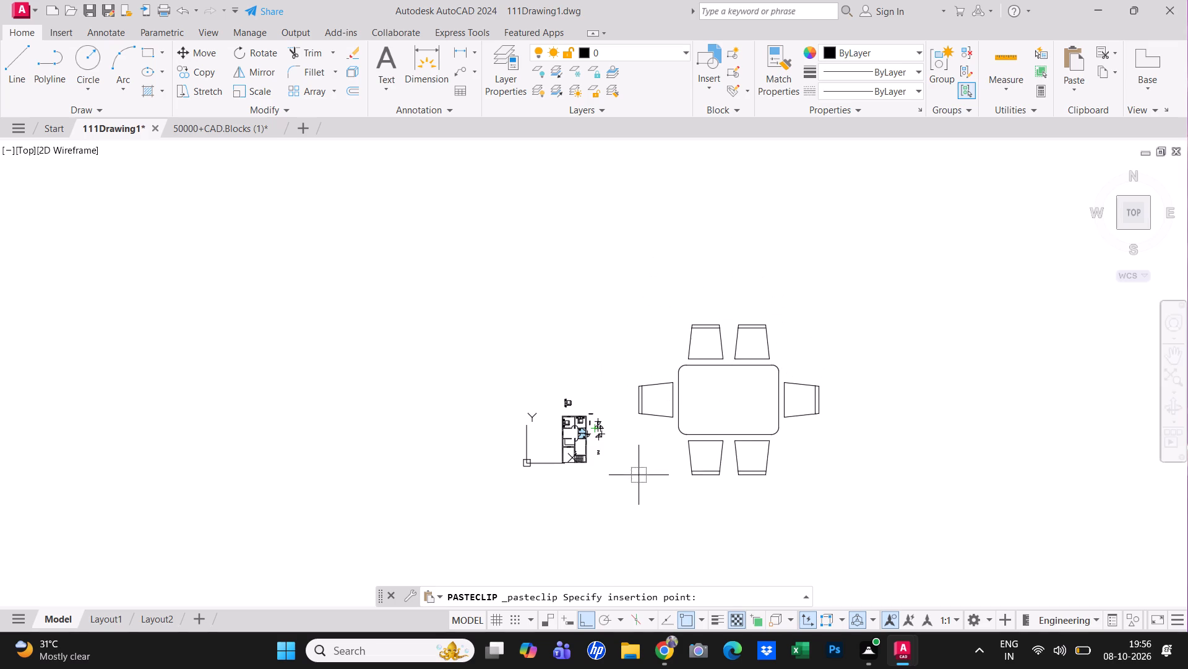
click(638, 475)
scroll(666, 447, up, 2)
middle_drag(642, 449, 439, 458)
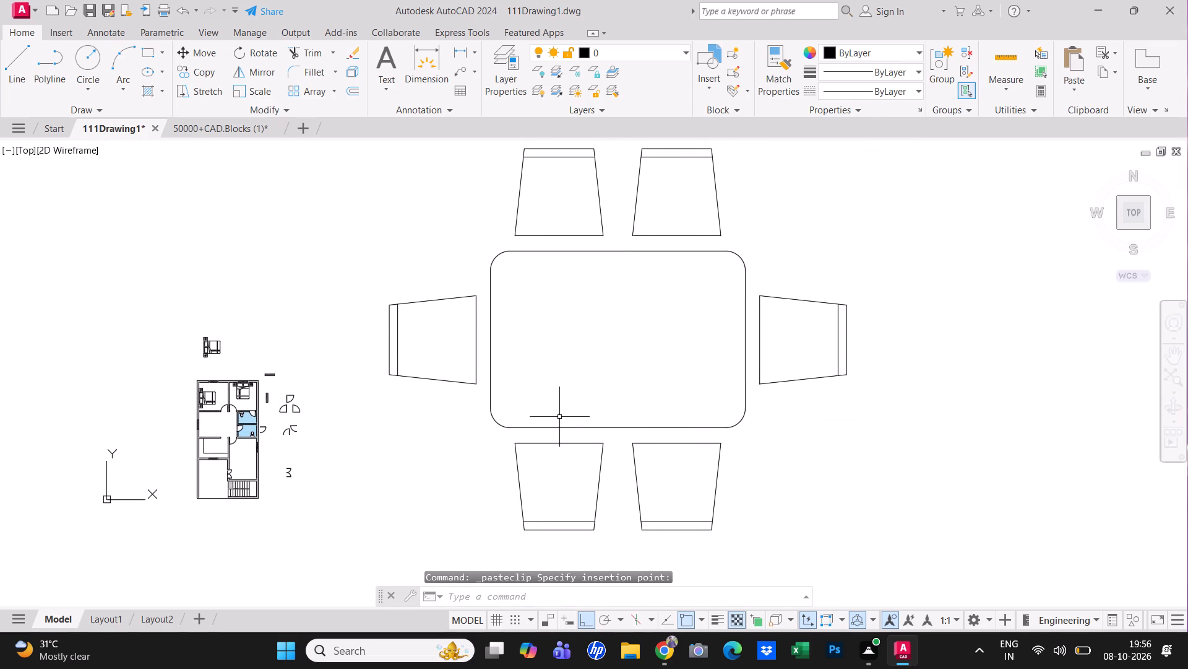
Scale the oversized dining table down to roughly the size of the floor plan's furniture.
click(557, 427)
right_click(510, 405)
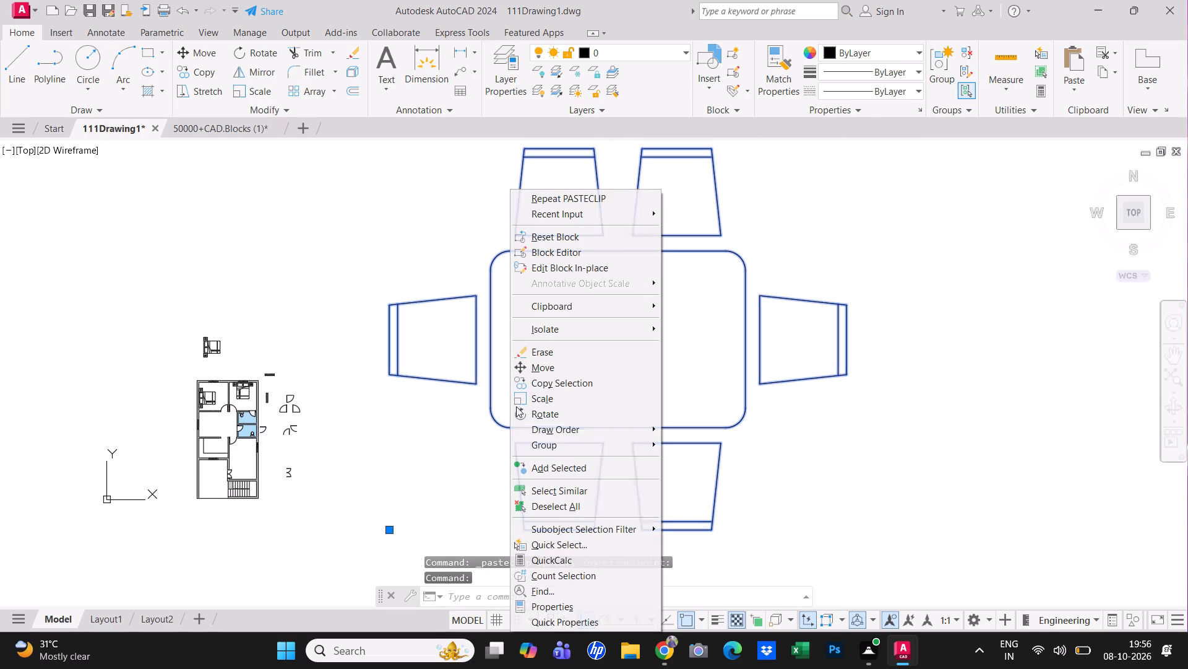
click(577, 393)
click(585, 366)
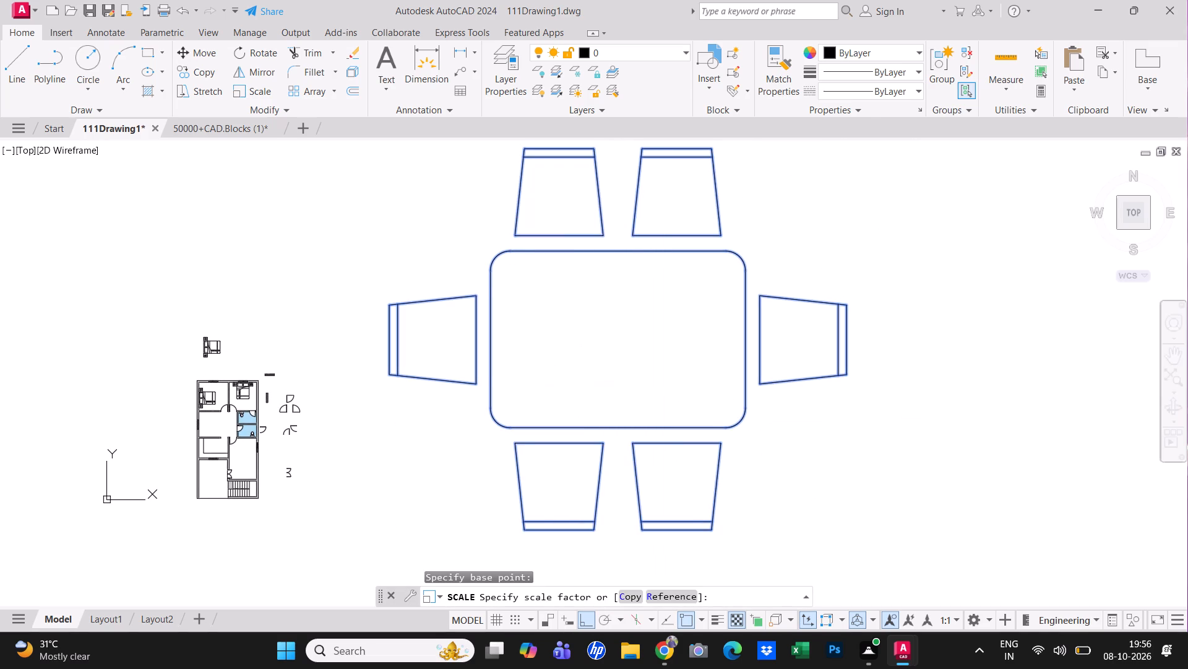
click(587, 371)
scroll(588, 372, up, 1)
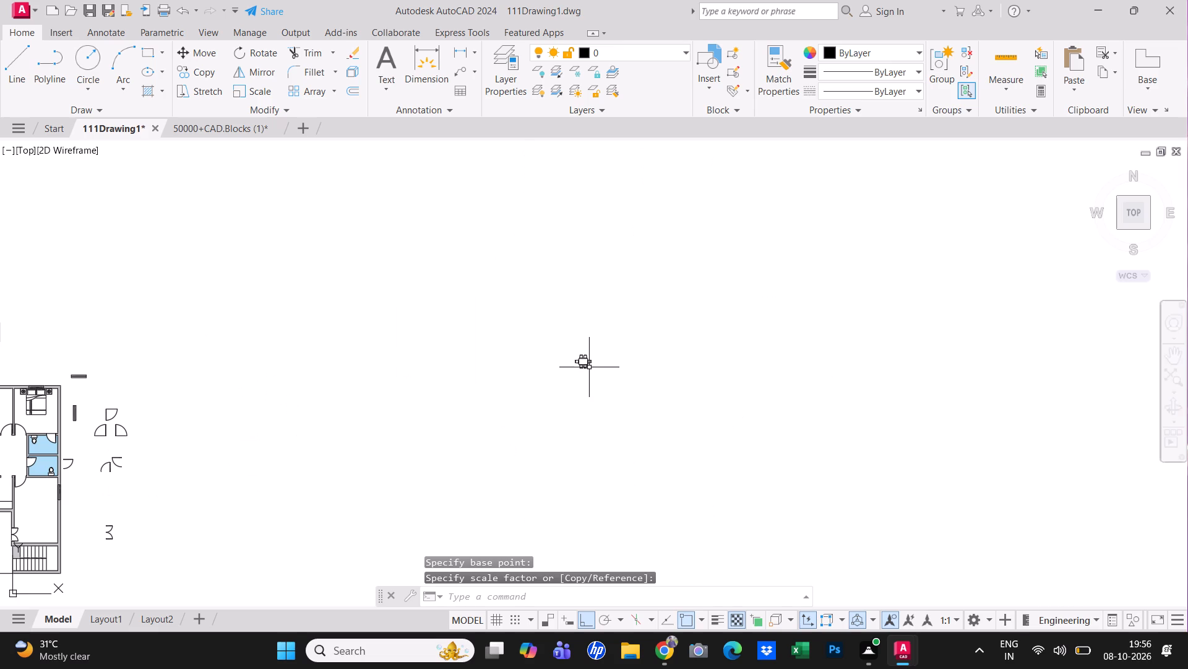
Cut the scaled dining table and paste it into the room below the left bedroom, near the left wall window.
click(589, 364)
key(ctrl+x)
scroll(530, 429, down, 1)
middle_drag(546, 421, 590, 393)
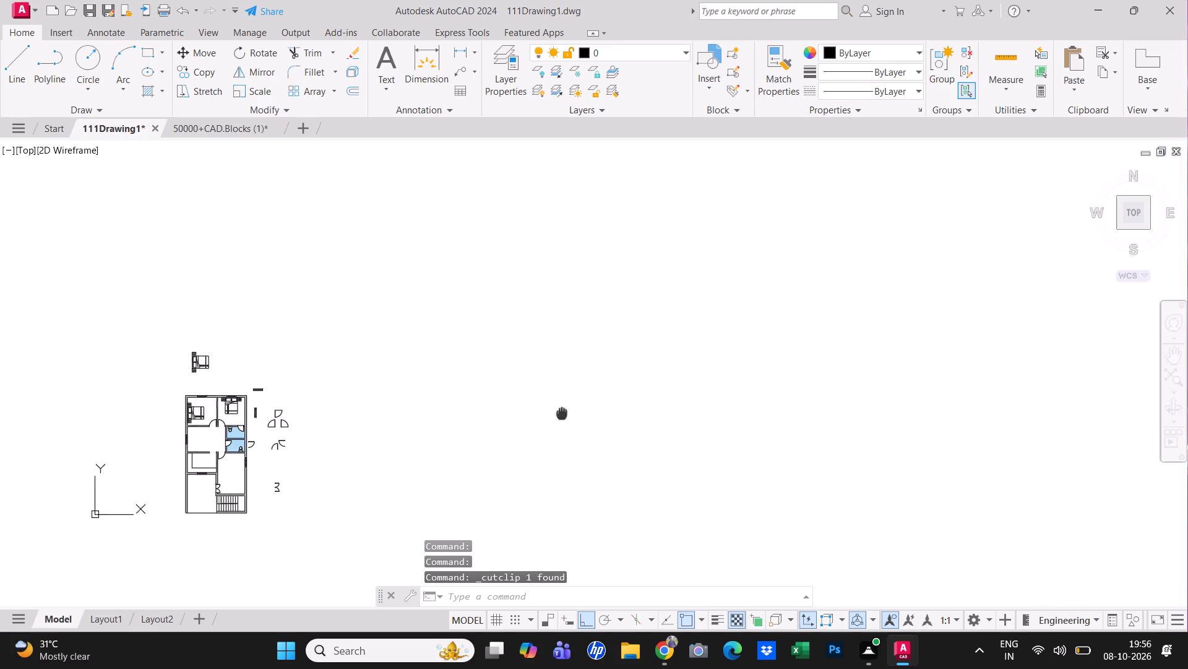
middle_drag(590, 393, 608, 382)
scroll(260, 411, up, 3)
key(ctrl+v)
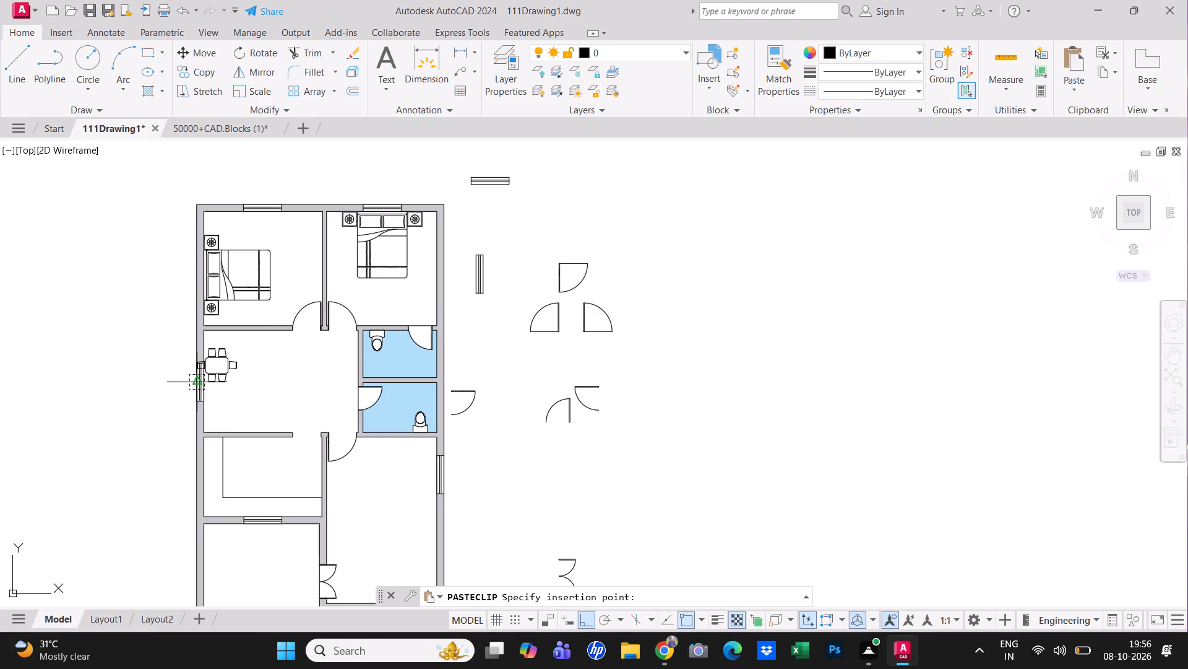
click(225, 399)
scroll(242, 387, up, 1)
key(Escape)
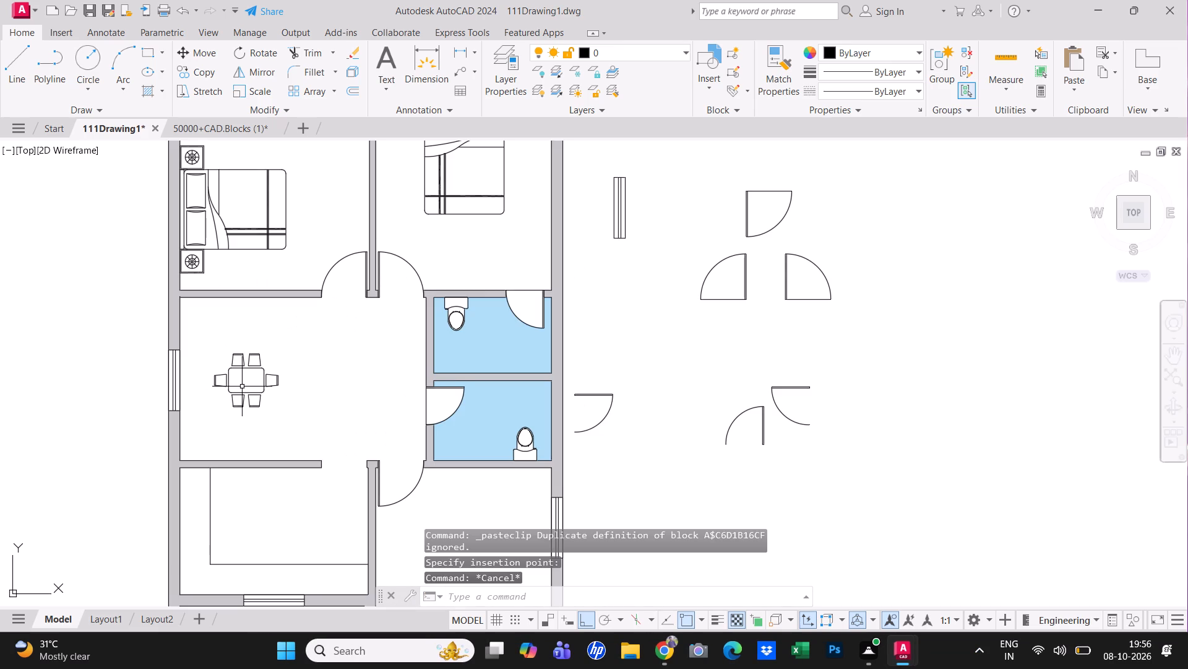
Scale the dining table up slightly, using the lower right corner of its top as base point.
click(238, 393)
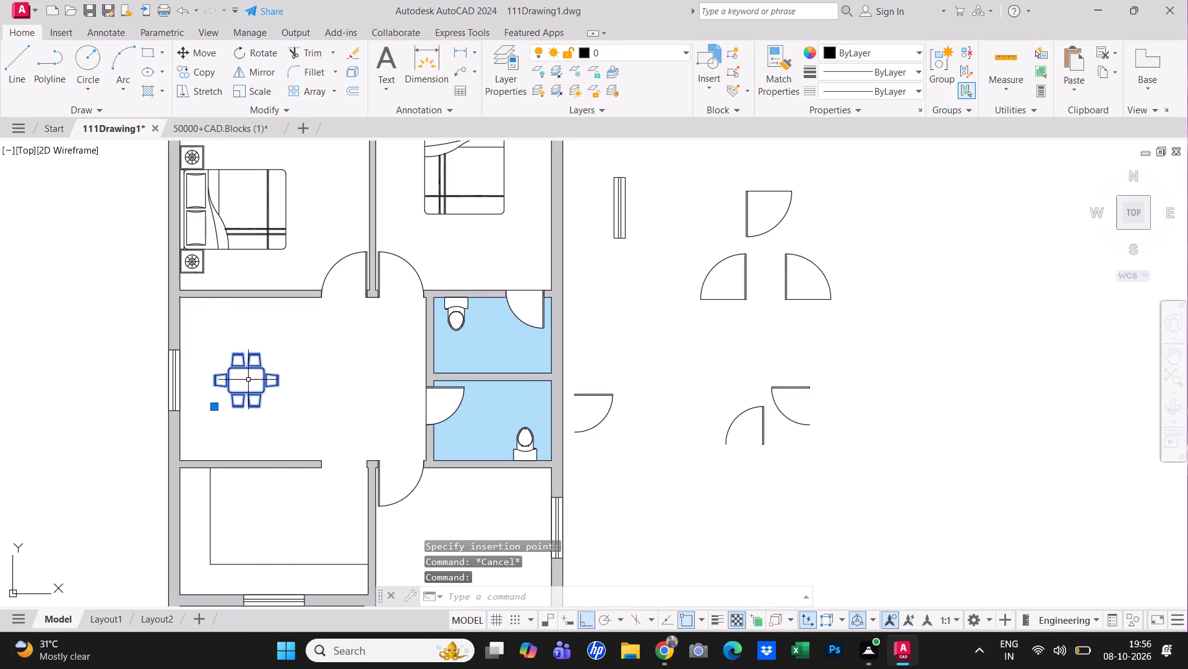
right_click(246, 379)
click(291, 398)
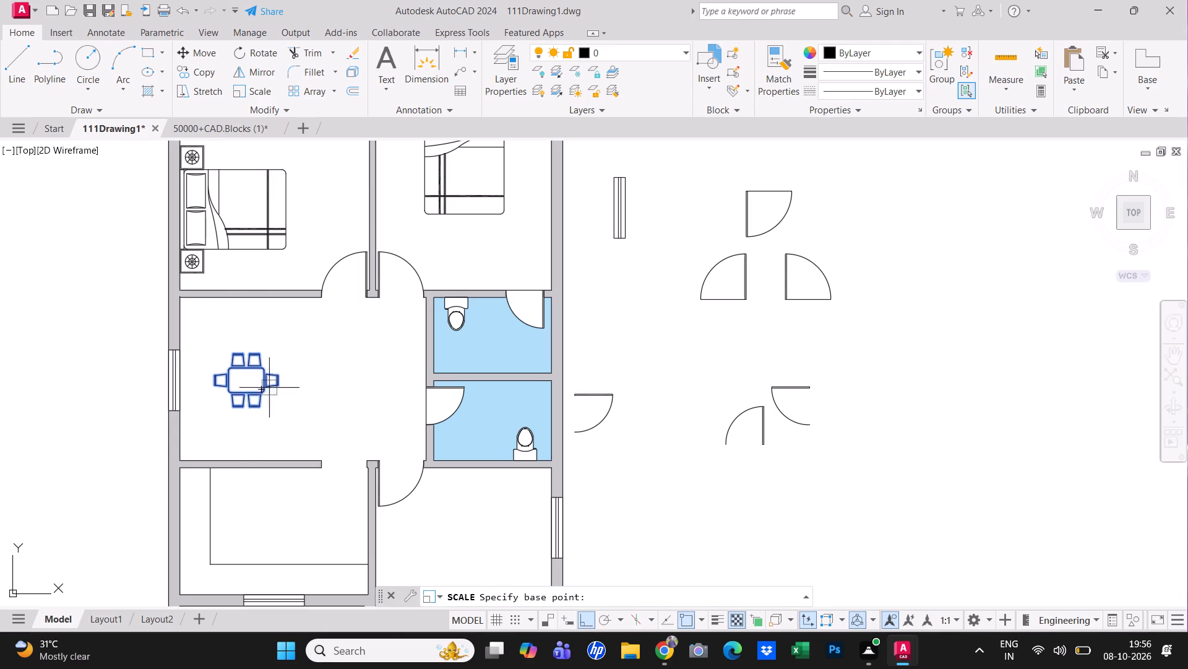
click(267, 387)
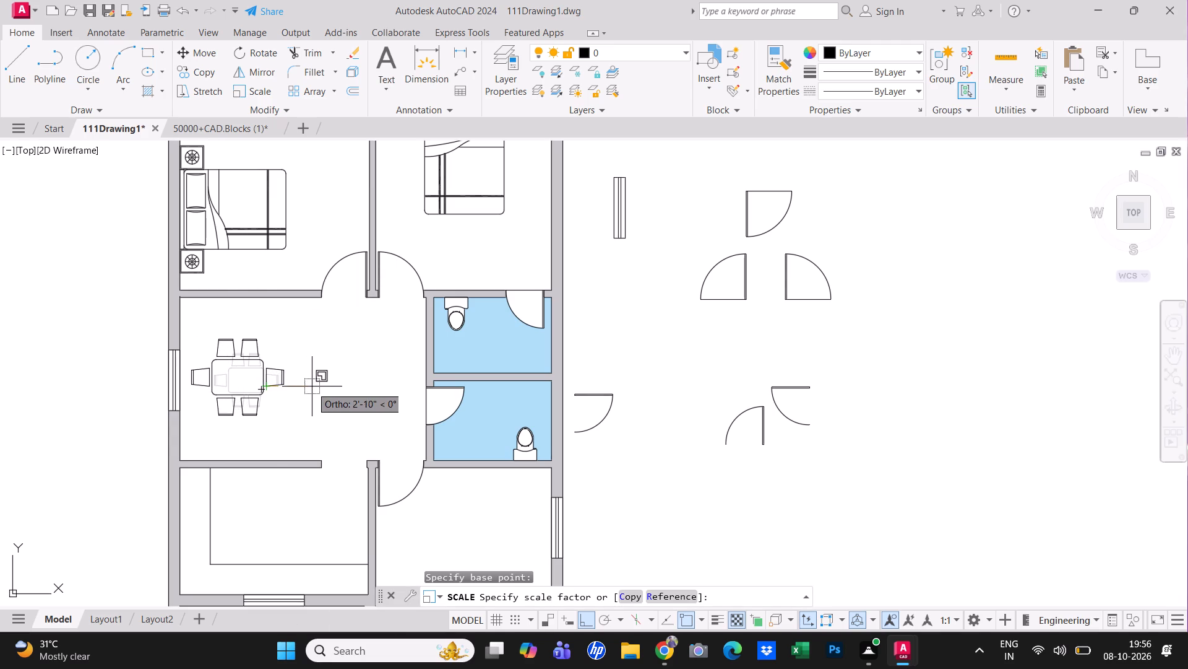
click(314, 387)
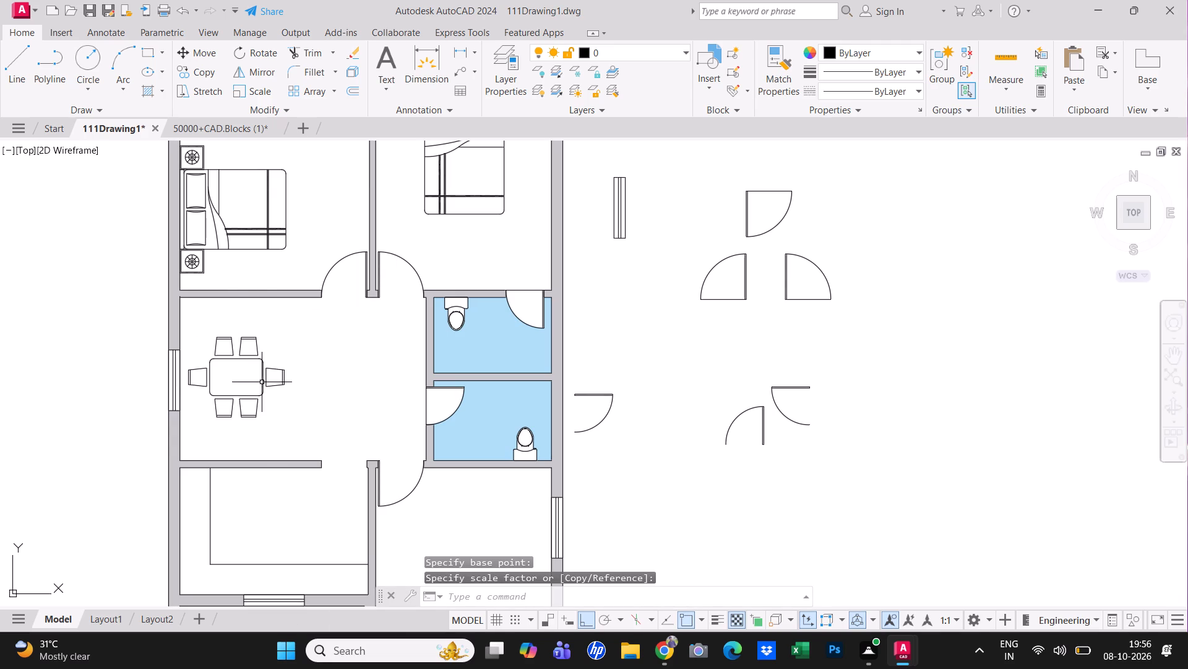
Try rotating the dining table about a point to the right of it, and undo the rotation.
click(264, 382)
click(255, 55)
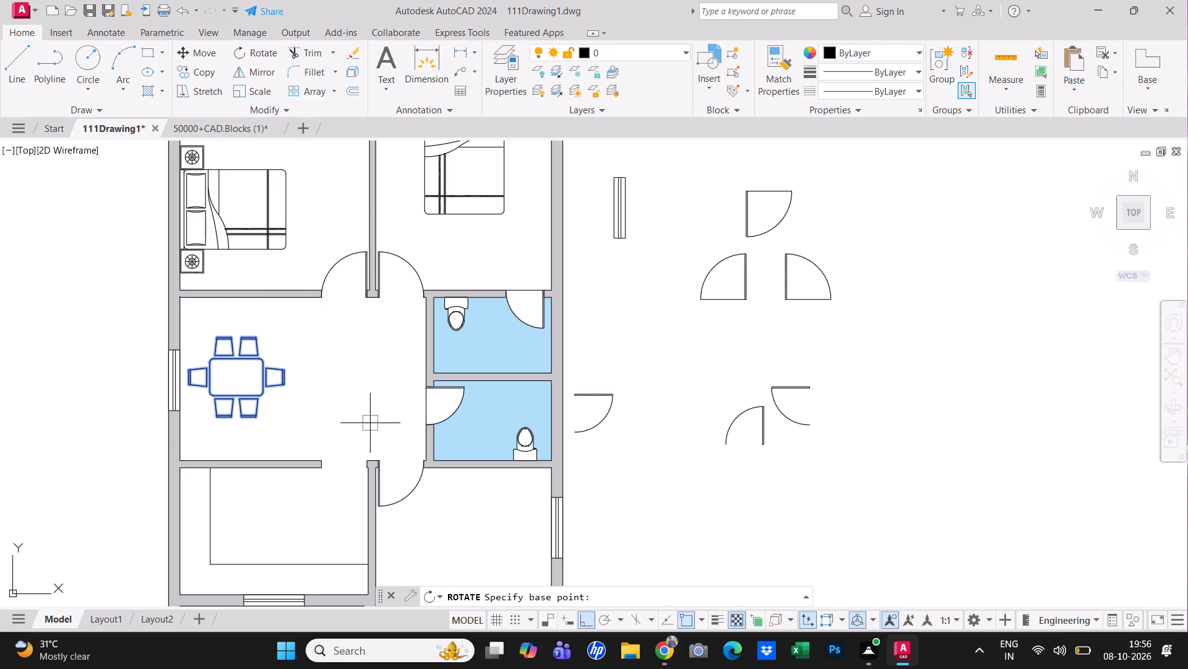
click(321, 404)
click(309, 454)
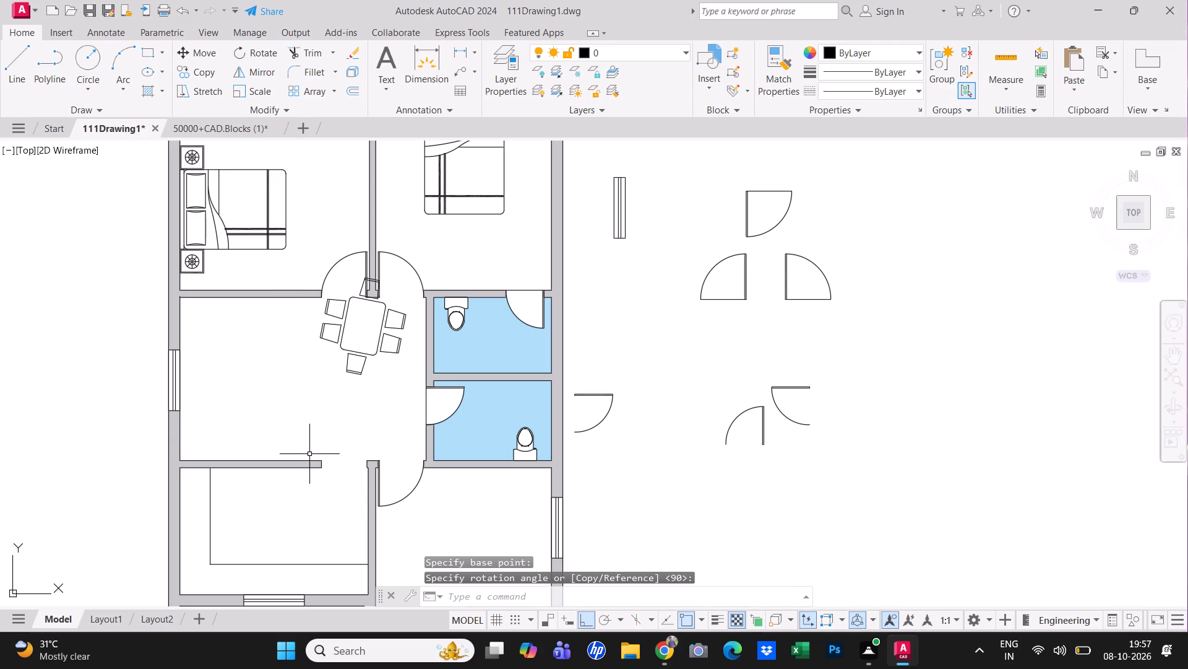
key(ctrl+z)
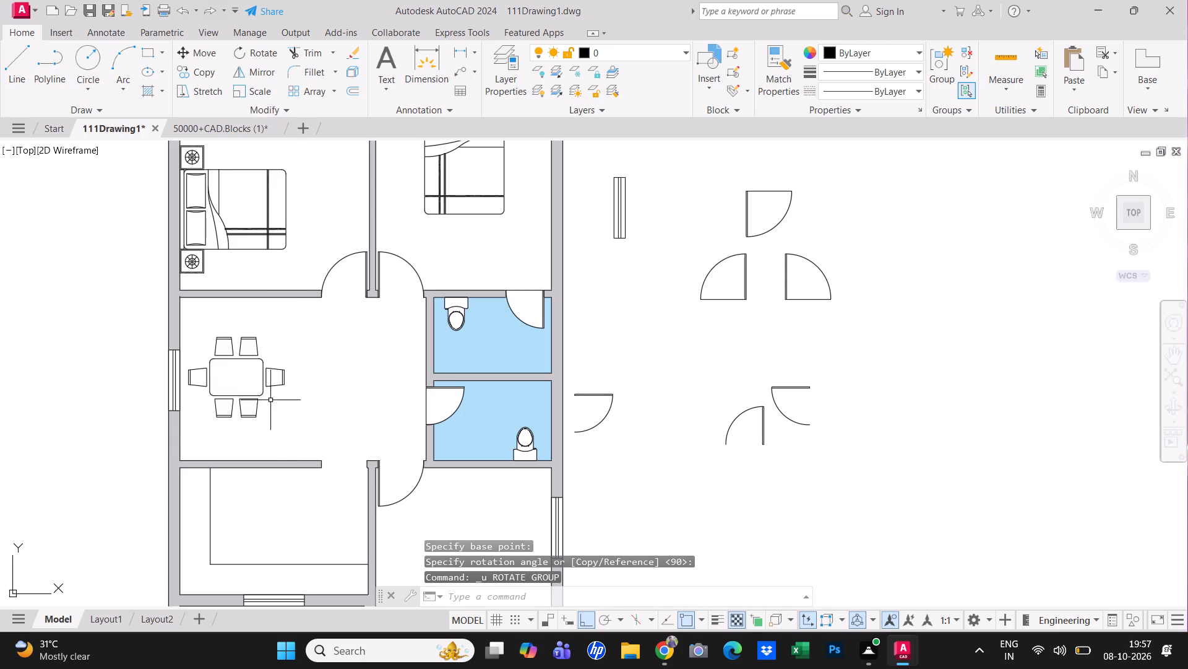
Rotate the dining table 90 degrees clockwise about the tabletop's lower right corner, so its long side runs vertically.
click(263, 376)
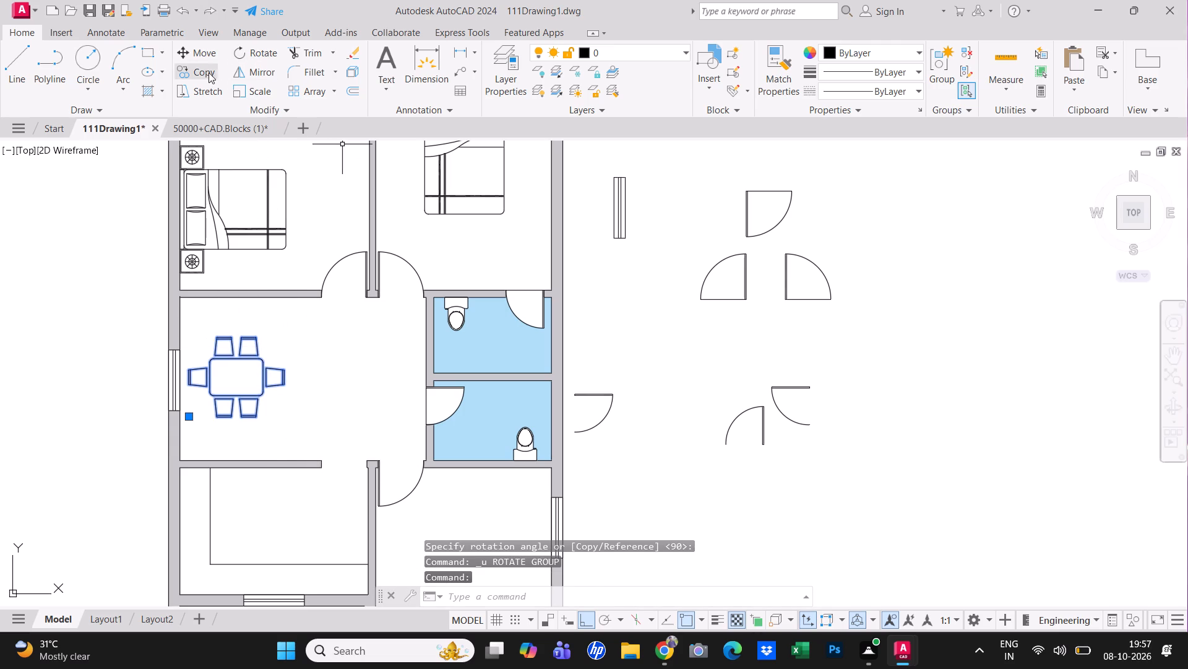
click(268, 56)
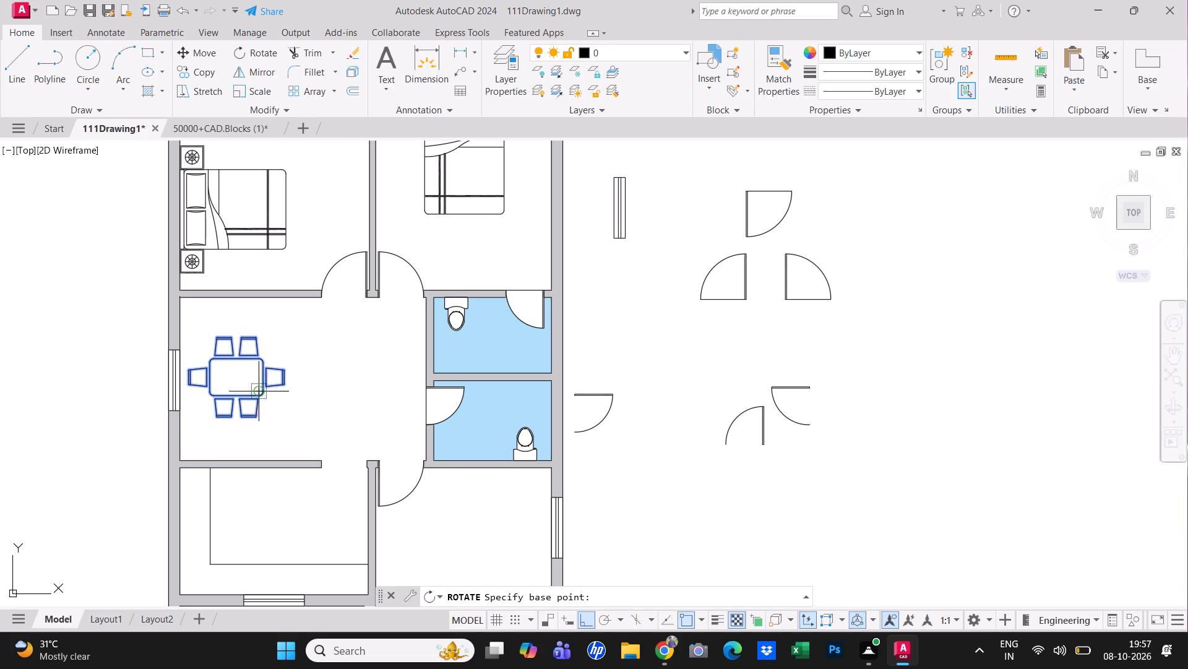
click(259, 386)
click(266, 414)
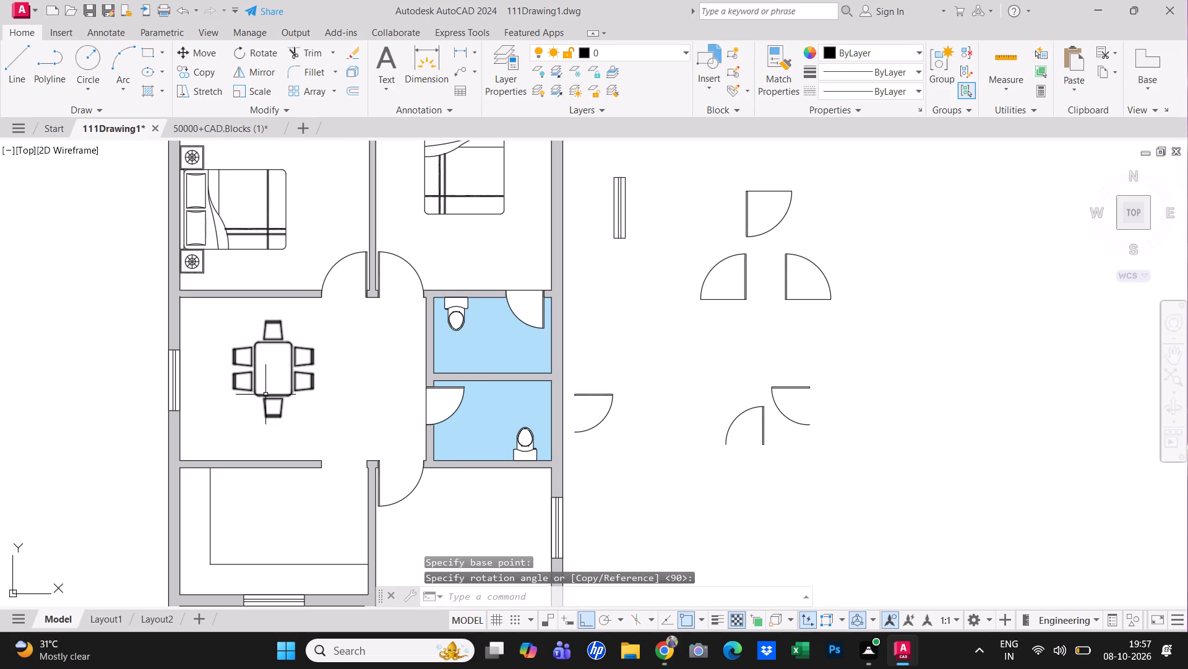
Move the rotated dining table towards the left wall window, leaving a small gap between its chairs and the wall.
click(265, 396)
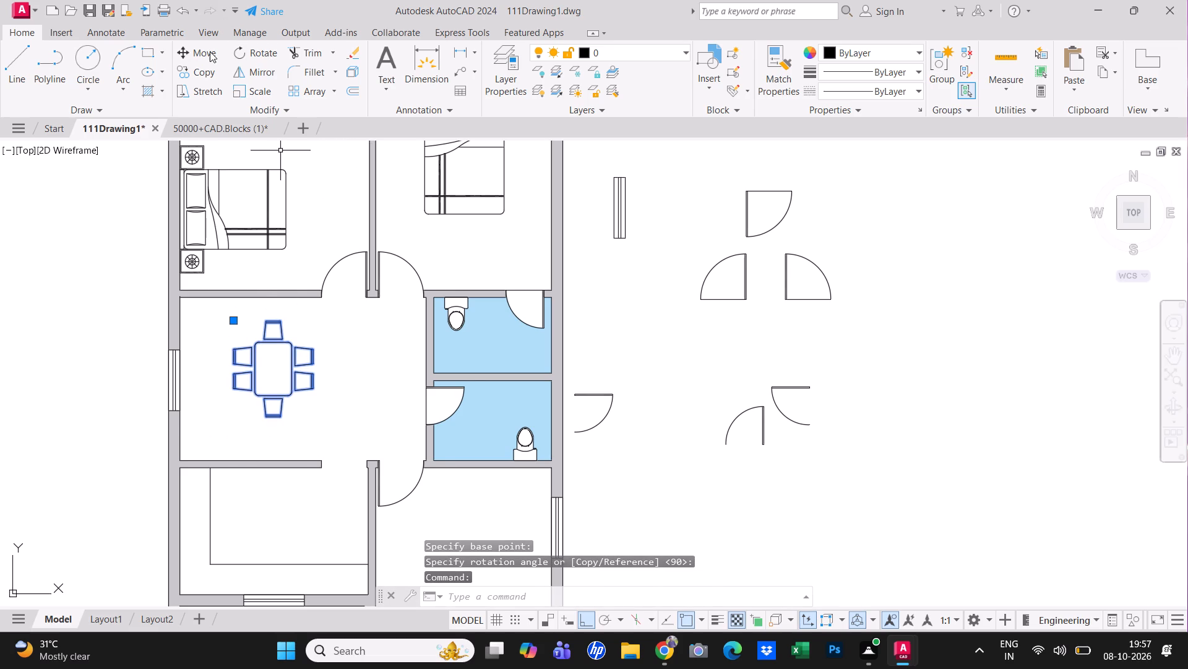
click(210, 51)
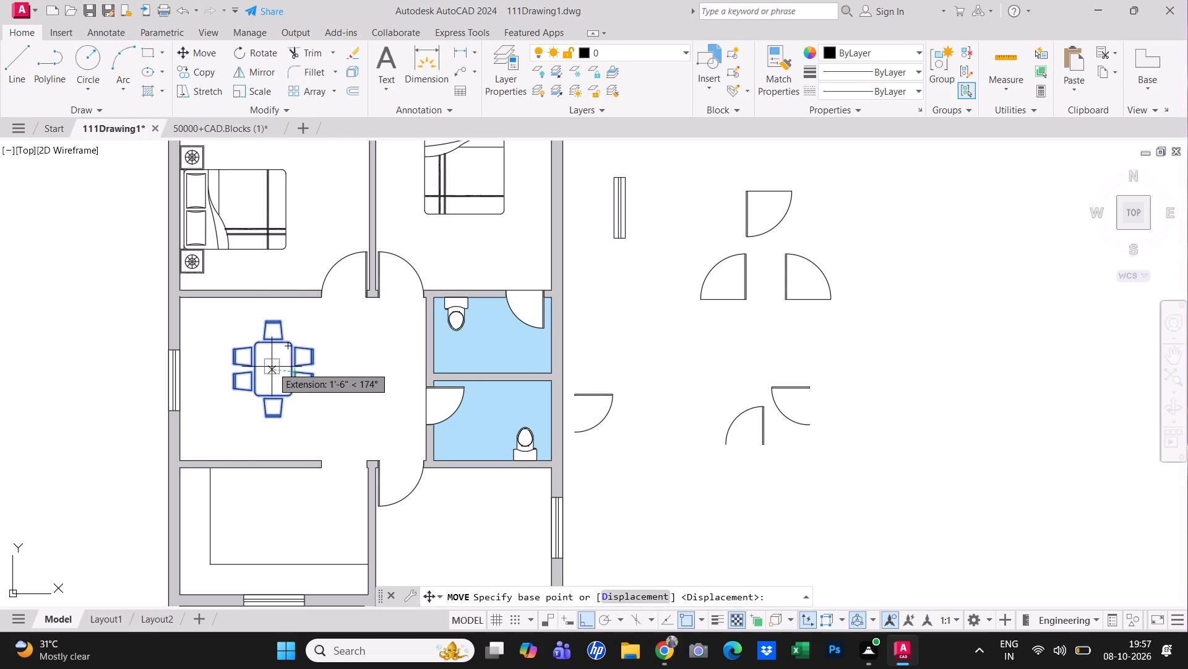
click(271, 367)
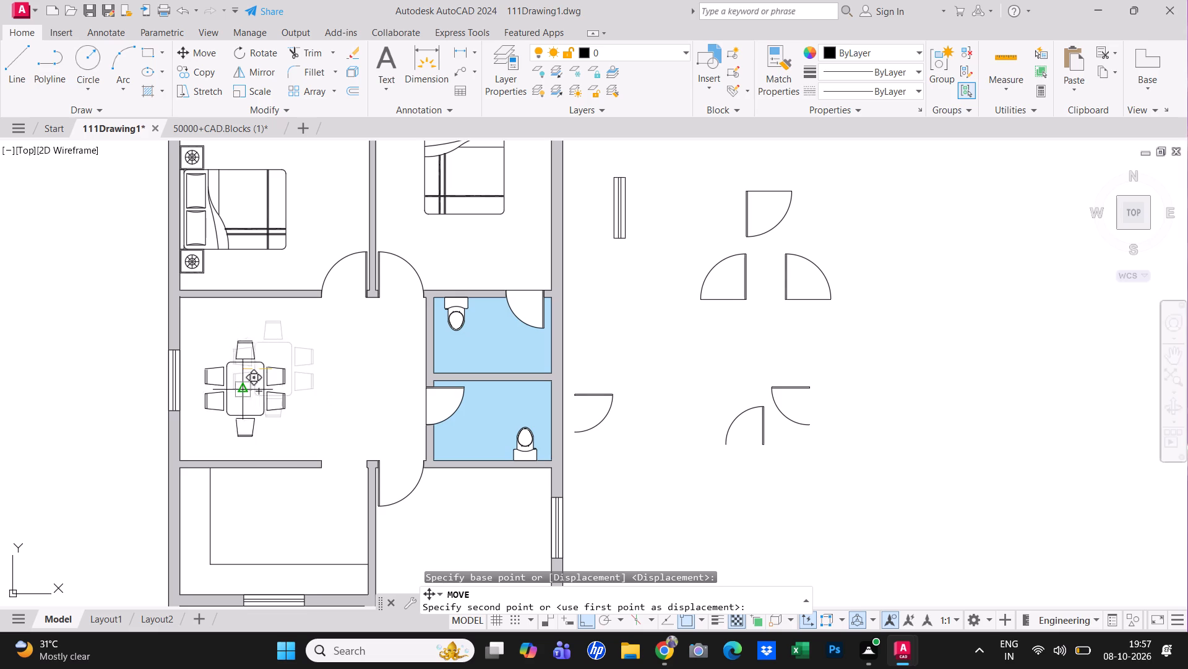
click(242, 392)
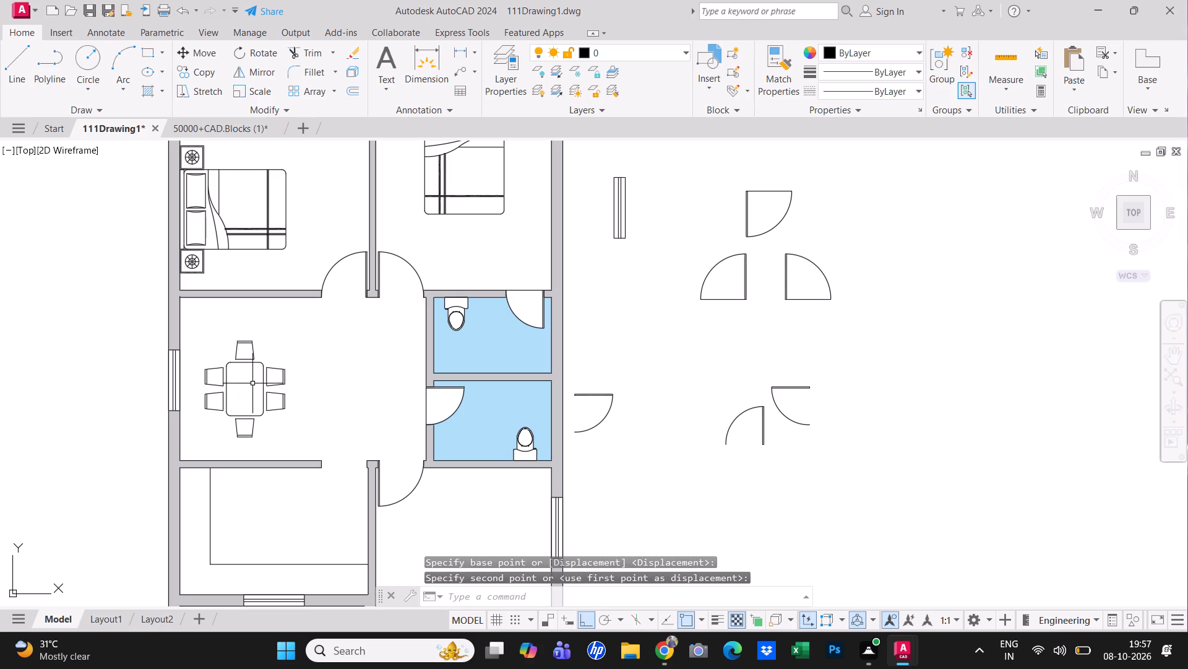
click(264, 379)
click(202, 341)
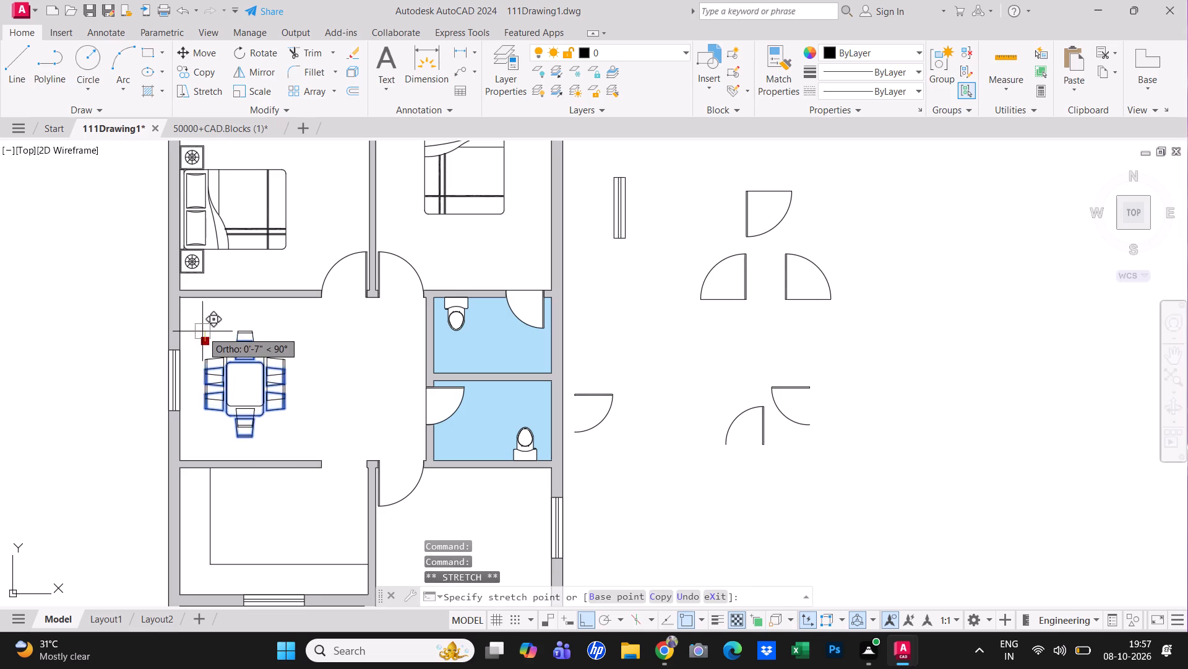
click(202, 330)
click(203, 333)
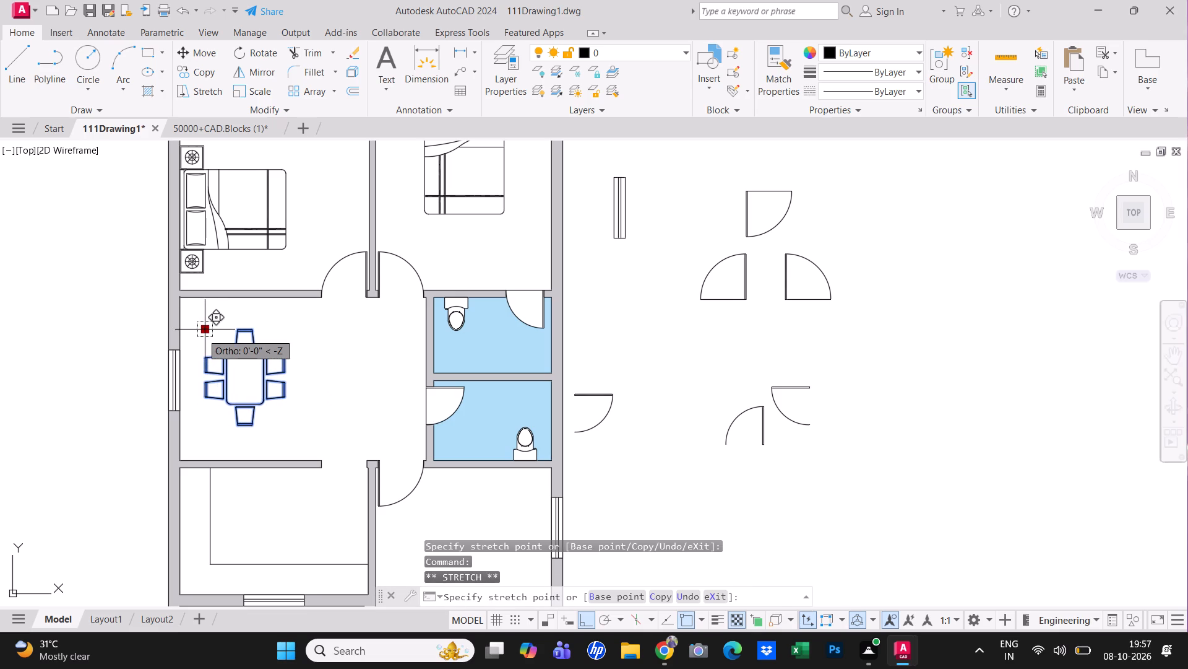
click(200, 333)
key(Escape)
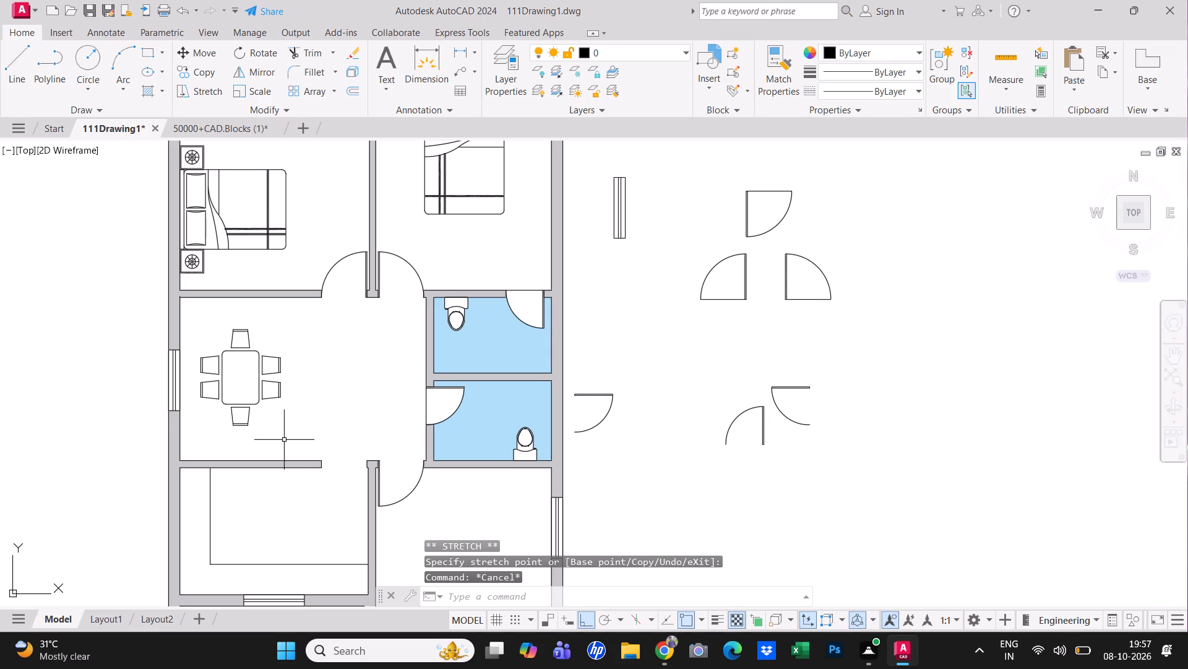
Save the drawing with the dining table in place.
key(ctrl+s)
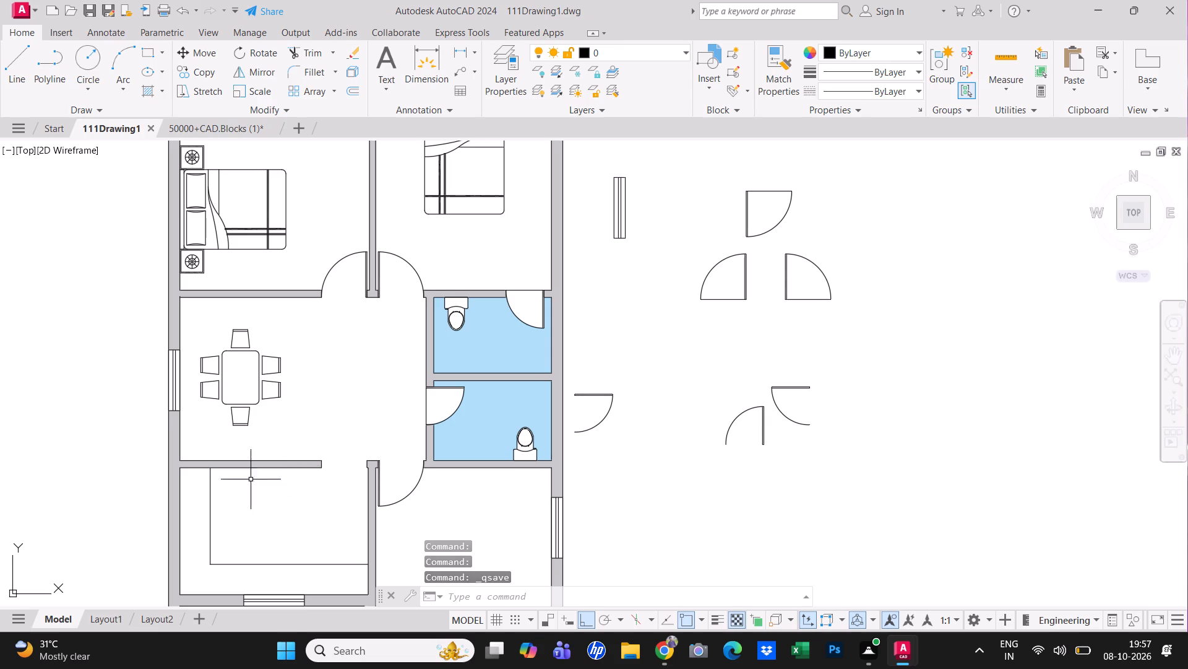
middle_drag(315, 491, 273, 461)
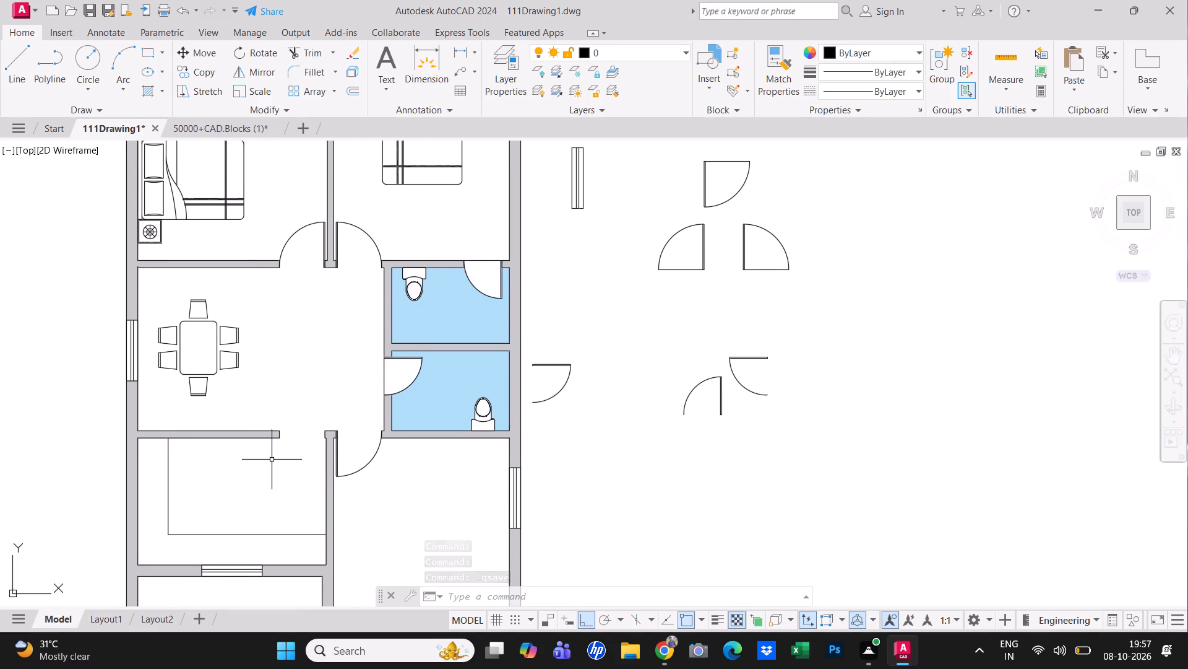
scroll(275, 464, down, 1)
middle_drag(276, 465, 260, 401)
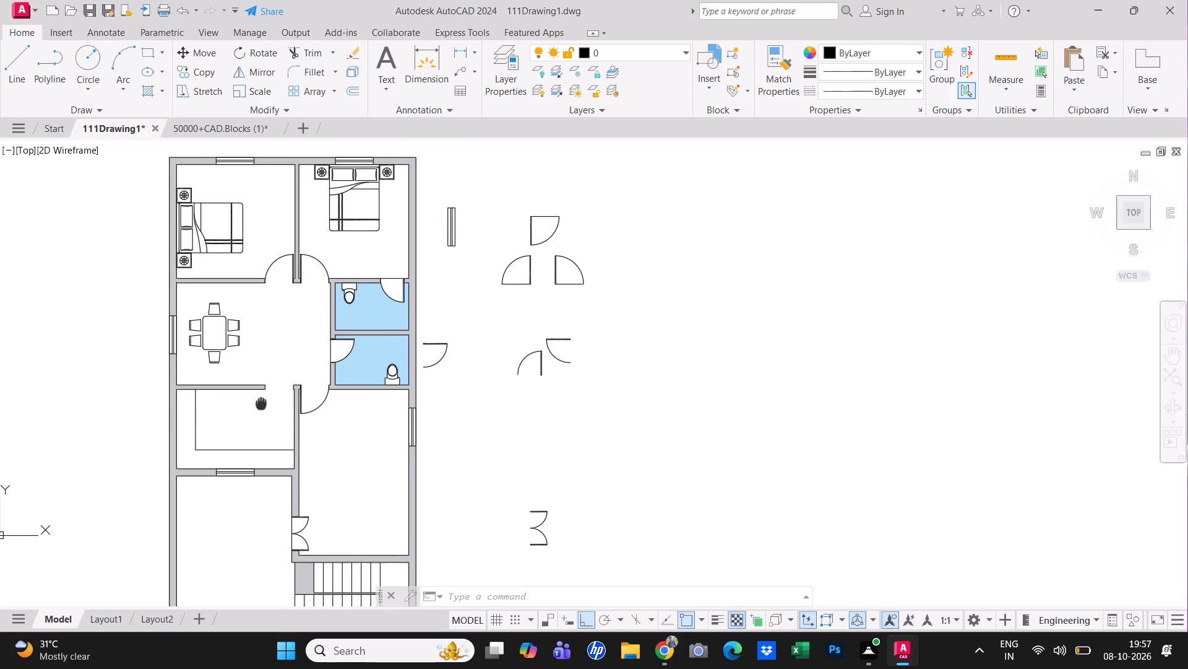
middle_drag(260, 401, 233, 418)
middle_drag(349, 511, 239, 473)
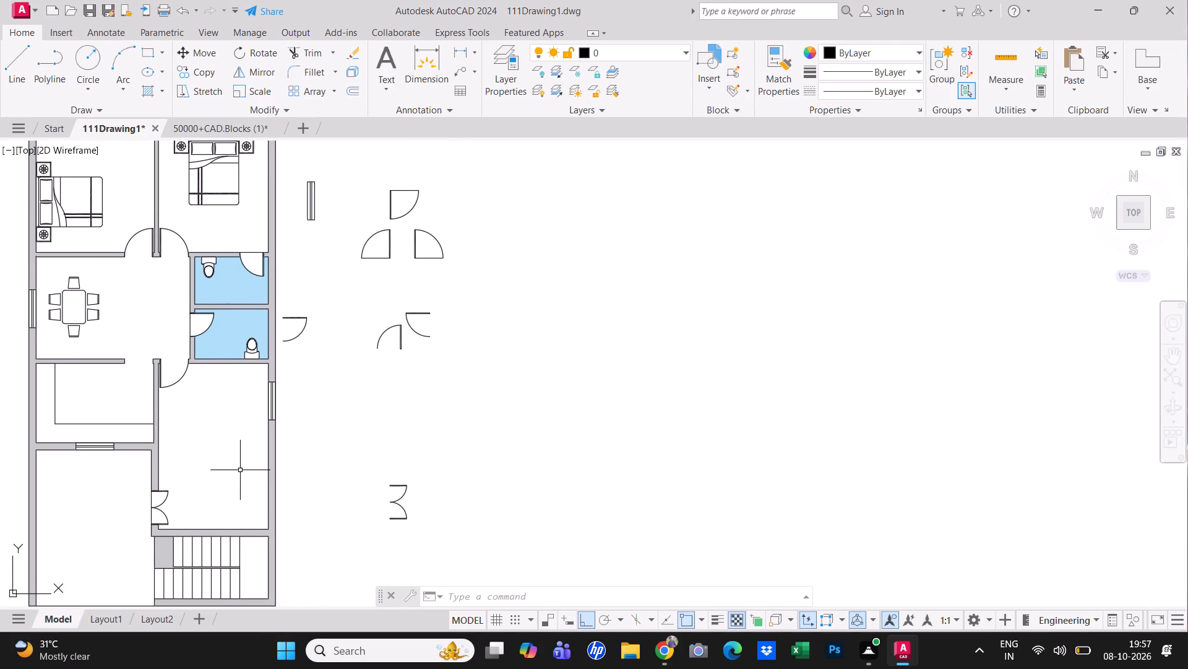
key(ctrl+s)
Switch to the 50000+CAD.Blocks (1) drawing and look through its table, sofa and bed block sheets.
click(194, 127)
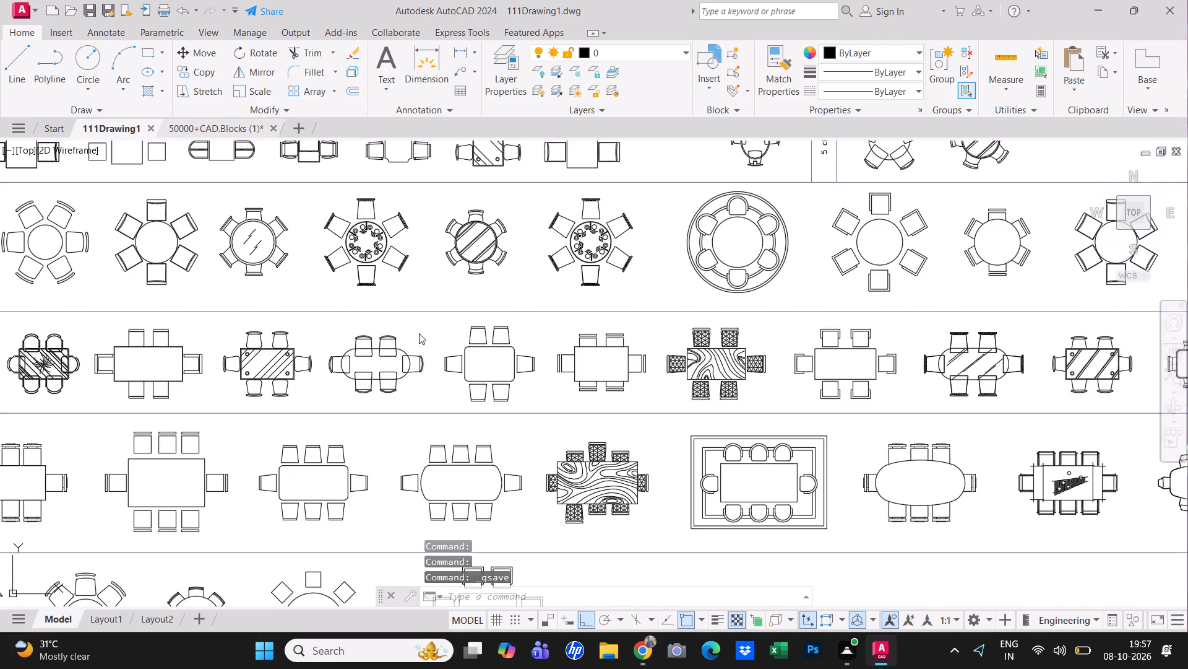
scroll(550, 431, down, 3)
middle_drag(880, 383, 861, 394)
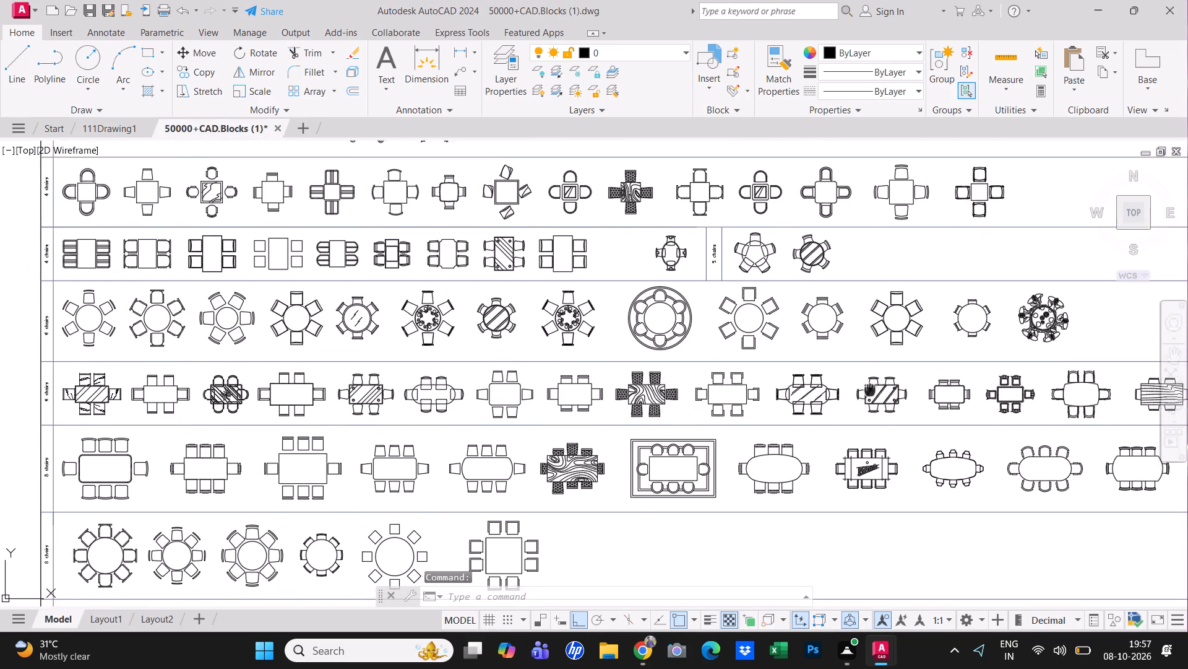
middle_drag(861, 394, 434, 450)
scroll(434, 450, down, 3)
scroll(845, 501, up, 2)
middle_drag(845, 501, 841, 492)
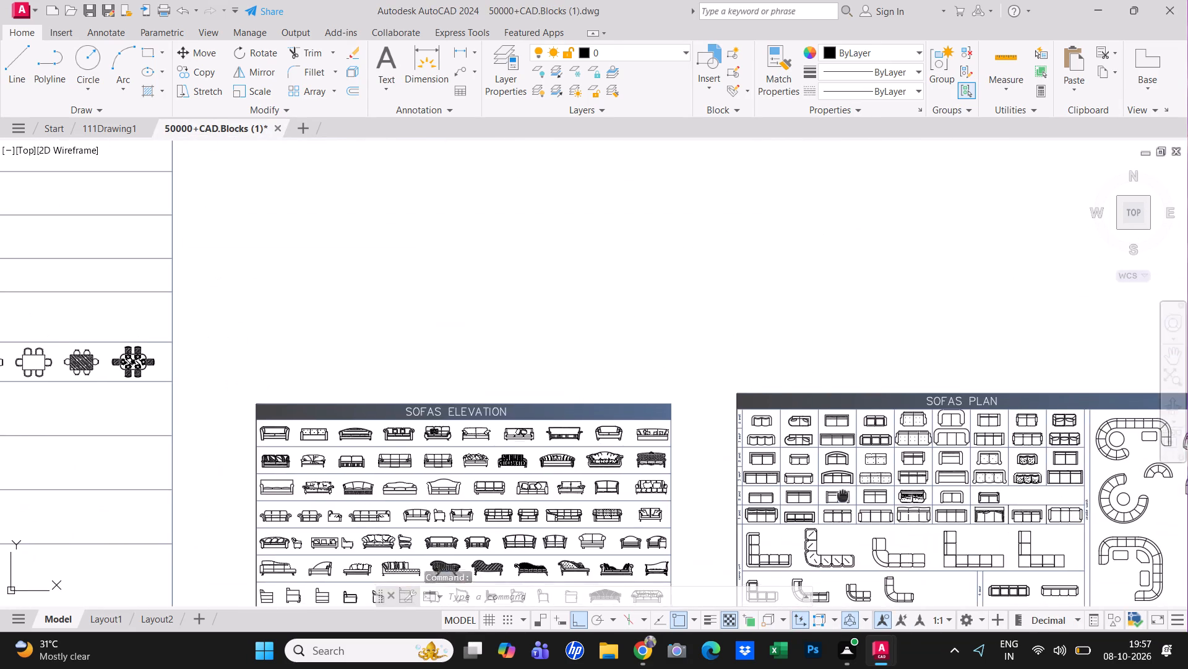
middle_drag(841, 492, 794, 398)
middle_drag(809, 445, 10, 459)
middle_drag(700, 455, 479, 455)
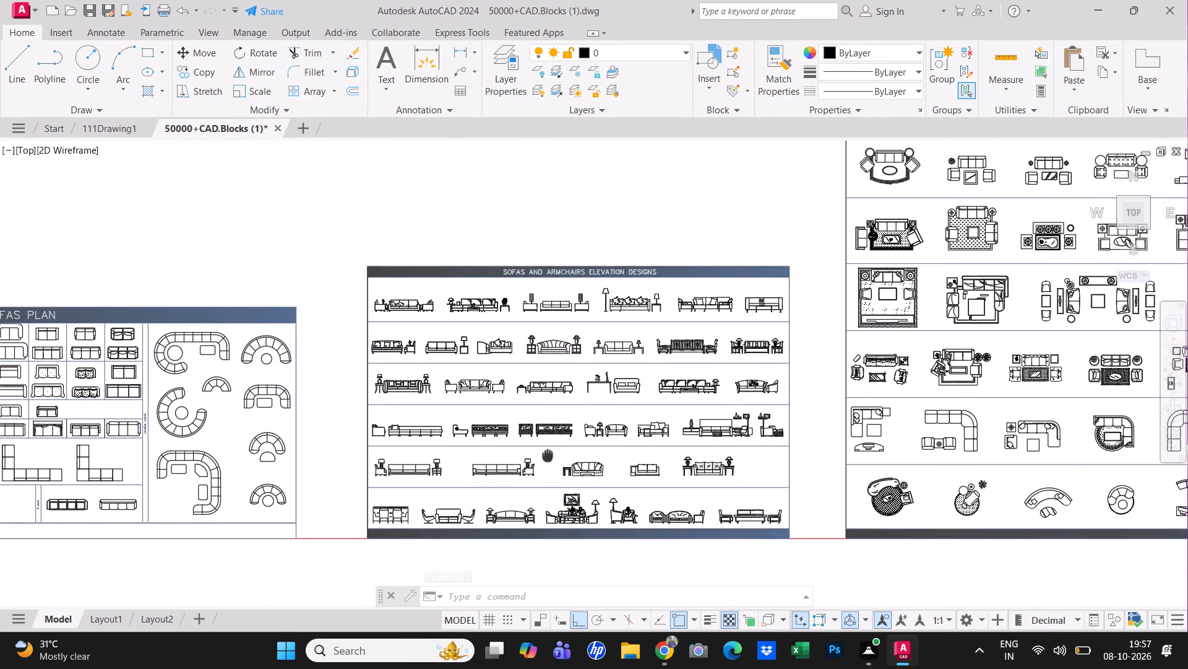
middle_drag(479, 455, 4, 457)
scroll(475, 426, down, 2)
middle_click(451, 431)
middle_drag(736, 429, 0, 422)
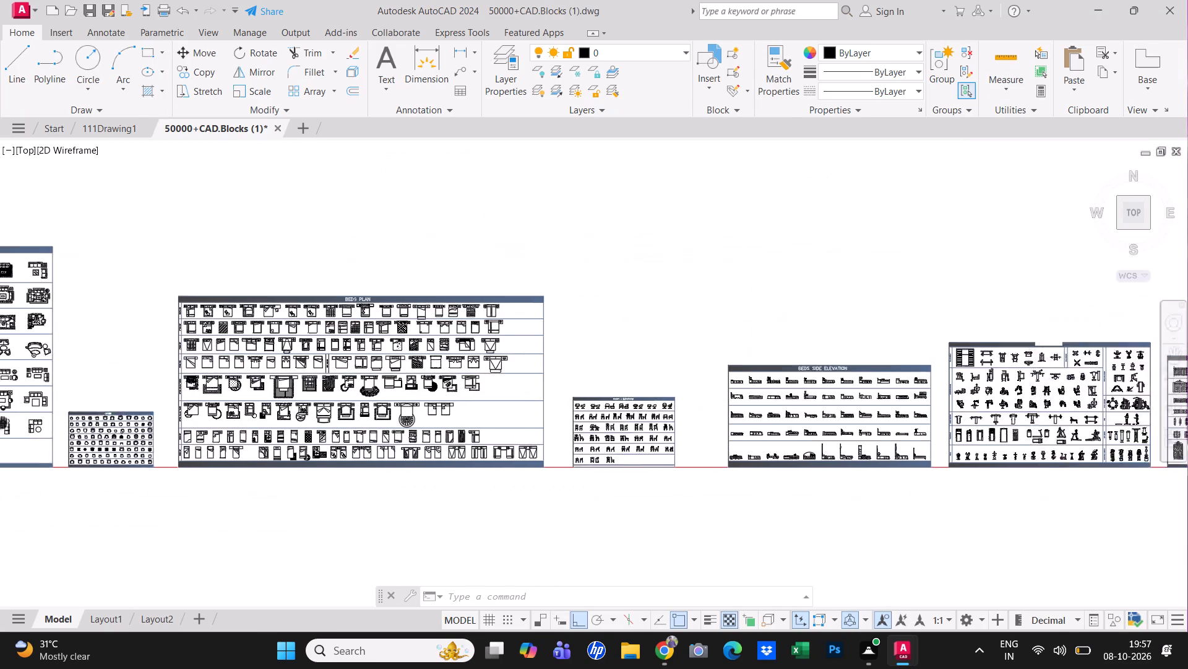
Look back through the auxiliary furniture, bed and door sheets as far as the bathroom fixture sheets at the library's start.
middle_drag(0, 422, 121, 412)
middle_drag(447, 416, 1101, 394)
middle_drag(98, 392, 695, 348)
middle_drag(200, 360, 460, 374)
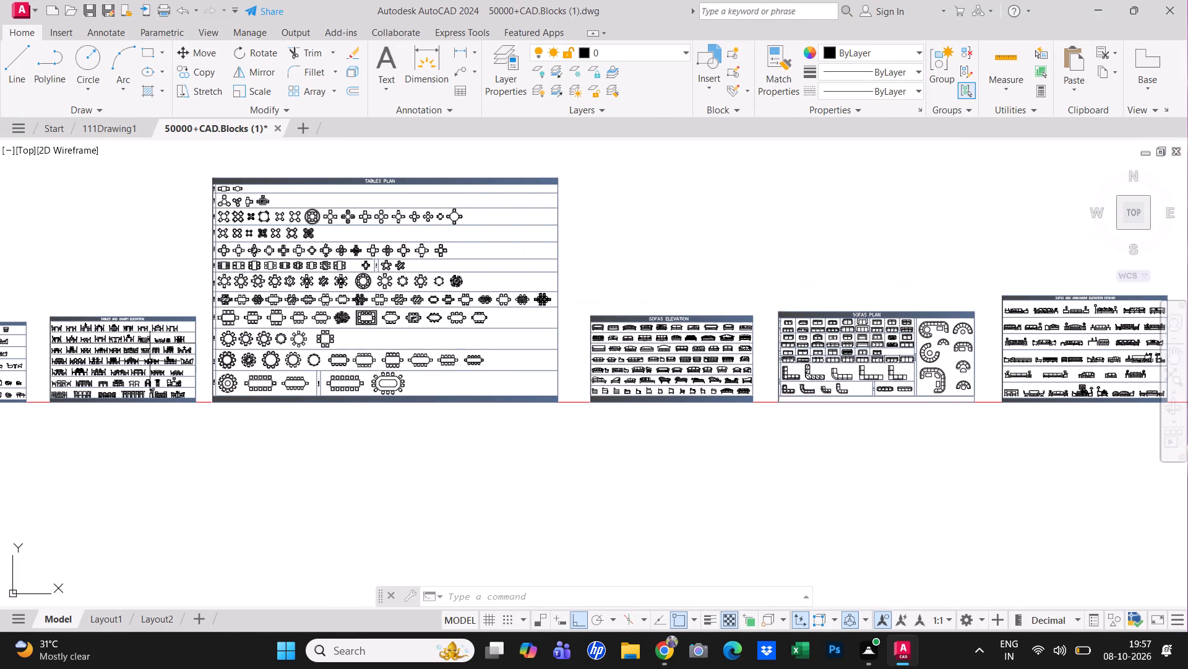
middle_drag(133, 365, 524, 372)
scroll(226, 372, up, 1)
middle_drag(226, 372, 531, 375)
middle_drag(235, 356, 262, 365)
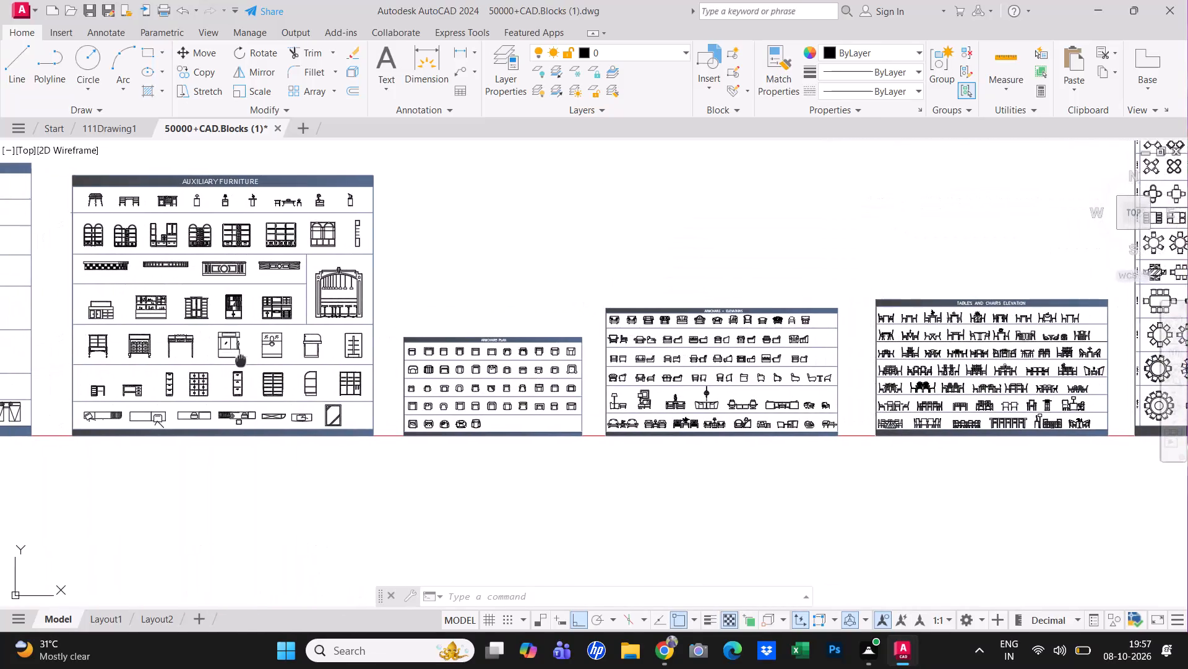
middle_drag(262, 365, 583, 370)
middle_drag(79, 349, 755, 359)
middle_drag(107, 352, 569, 362)
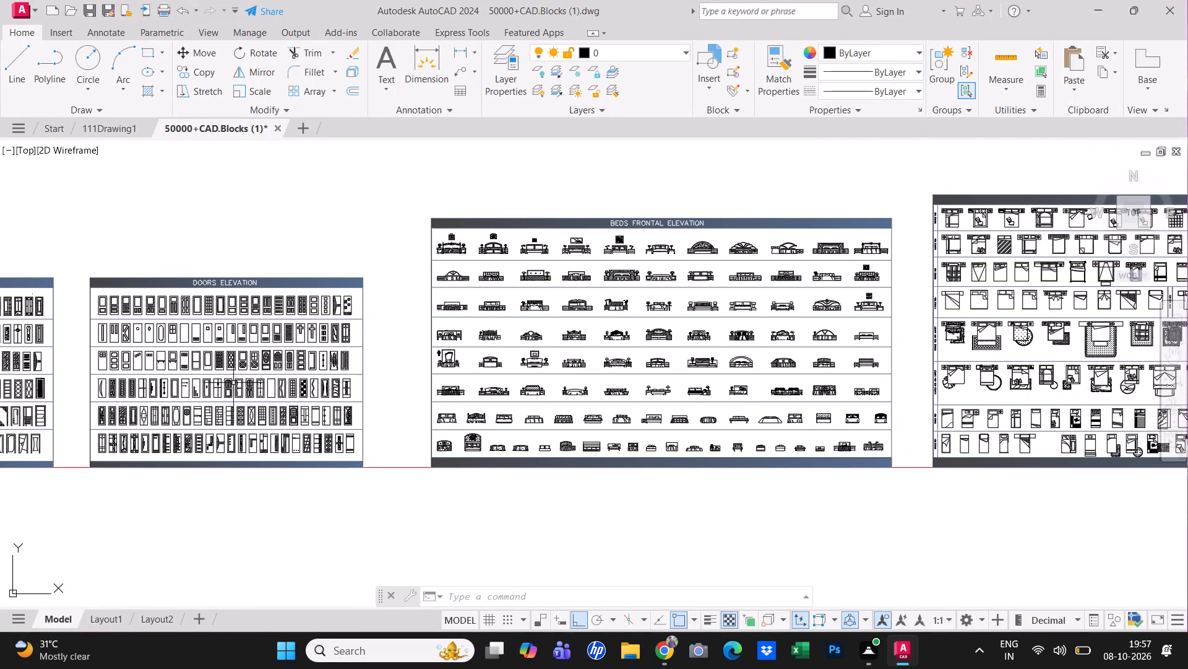
middle_drag(444, 415, 775, 414)
middle_drag(202, 416, 785, 403)
middle_drag(209, 403, 777, 357)
middle_drag(4, 367, 425, 375)
middle_drag(260, 397, 719, 377)
middle_drag(9, 388, 596, 394)
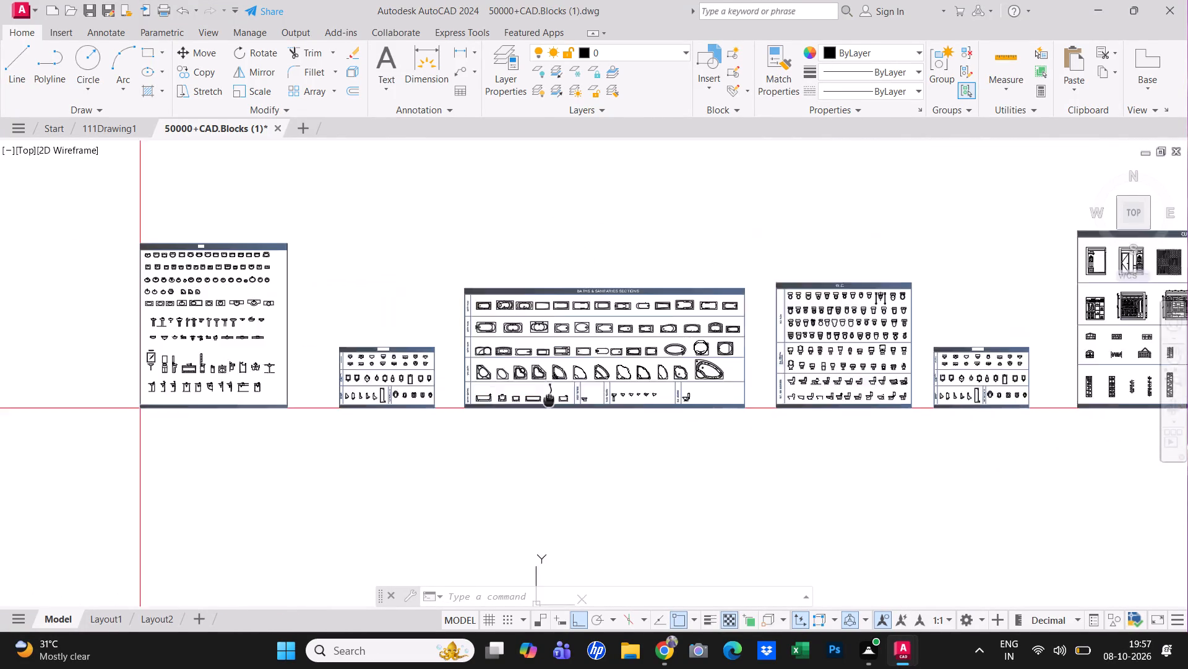
middle_drag(596, 394, 632, 388)
Look forward through the door, bed and table sheets and examine the Sofas Plan sheet.
middle_drag(548, 373, 197, 418)
middle_drag(673, 396, 0, 398)
middle_drag(663, 359, 285, 359)
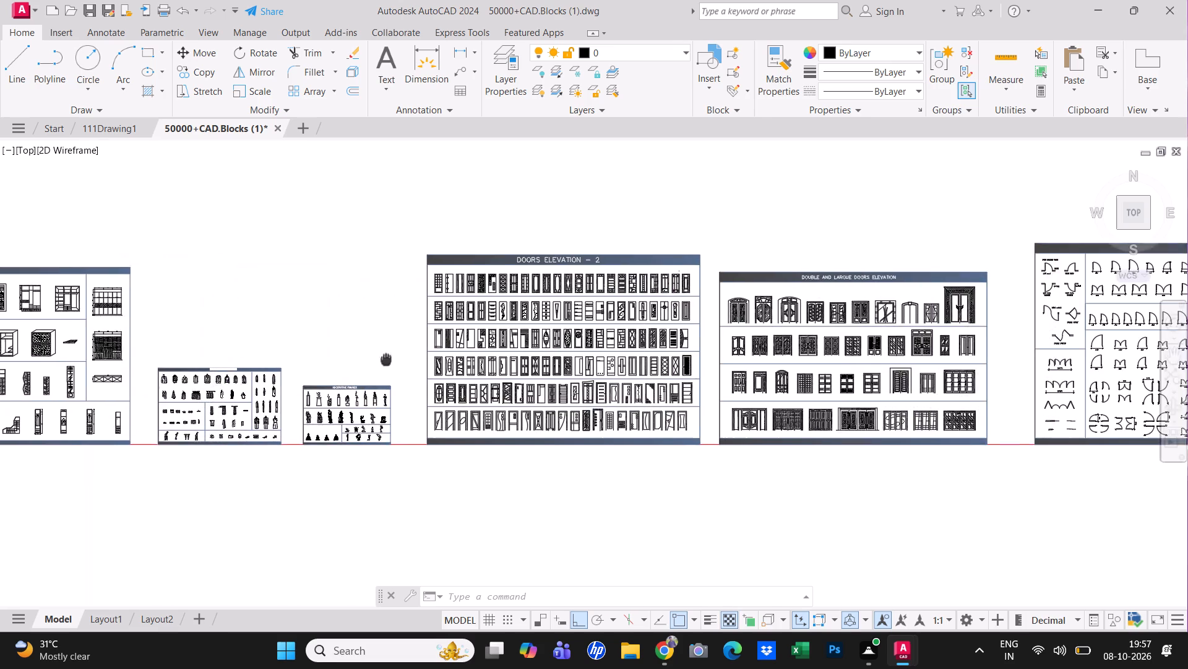
middle_drag(285, 359, 235, 356)
middle_drag(536, 327, 230, 315)
middle_drag(650, 325, 121, 328)
middle_drag(747, 313, 344, 313)
middle_drag(887, 314, 387, 306)
middle_drag(1009, 308, 477, 320)
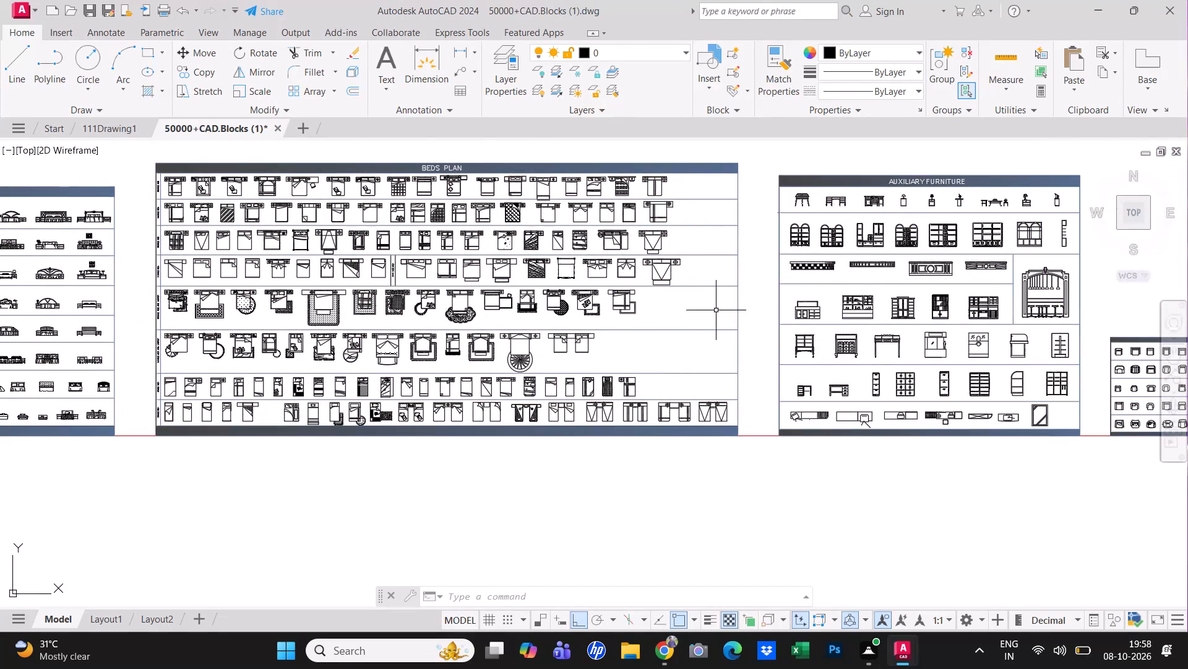
middle_drag(716, 310, 218, 346)
middle_drag(874, 359, 498, 311)
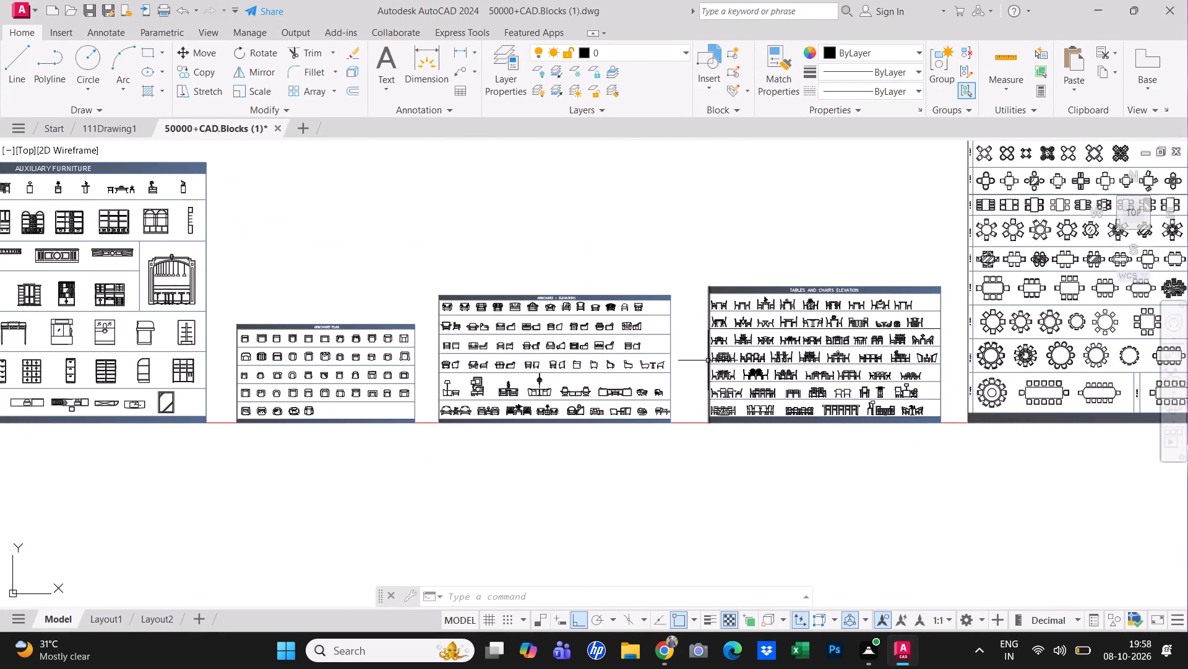
middle_drag(708, 361, 354, 338)
middle_drag(890, 328, 215, 389)
scroll(903, 377, up, 1)
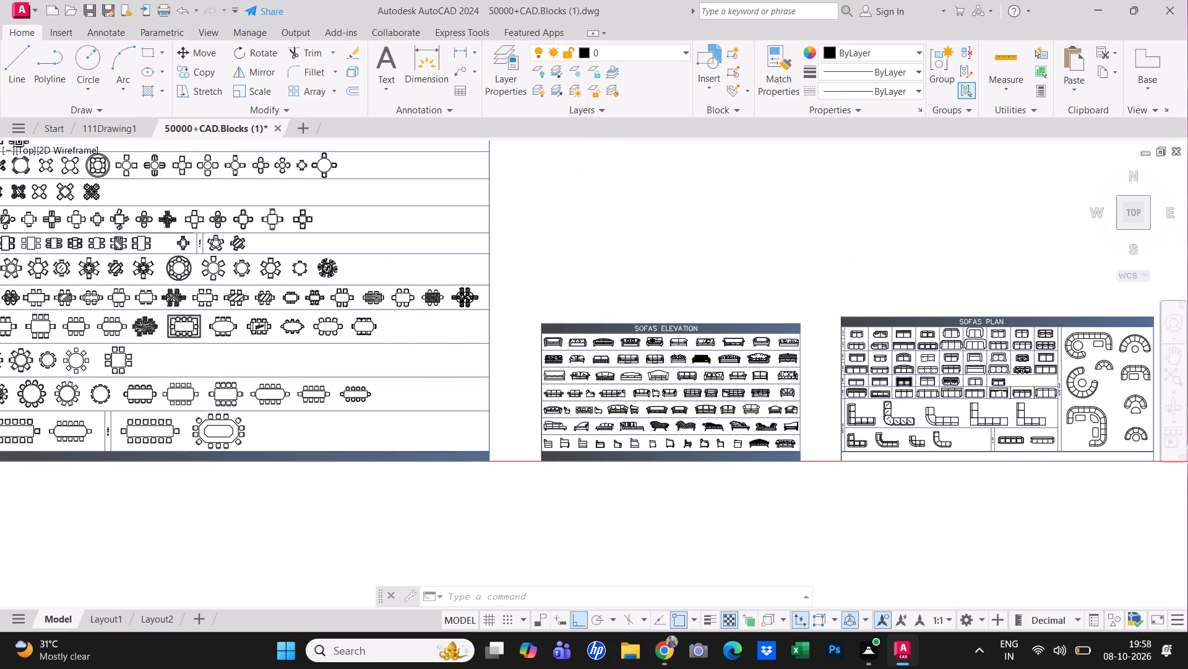
middle_drag(903, 377, 763, 326)
scroll(809, 342, up, 1)
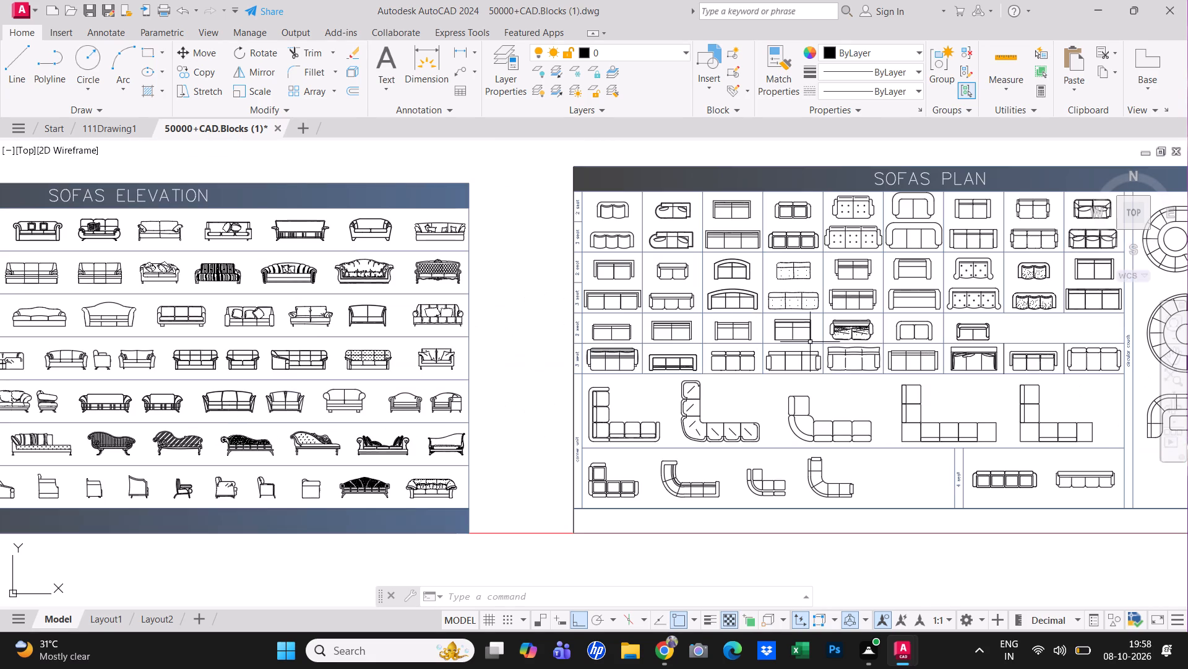
middle_drag(866, 349, 804, 368)
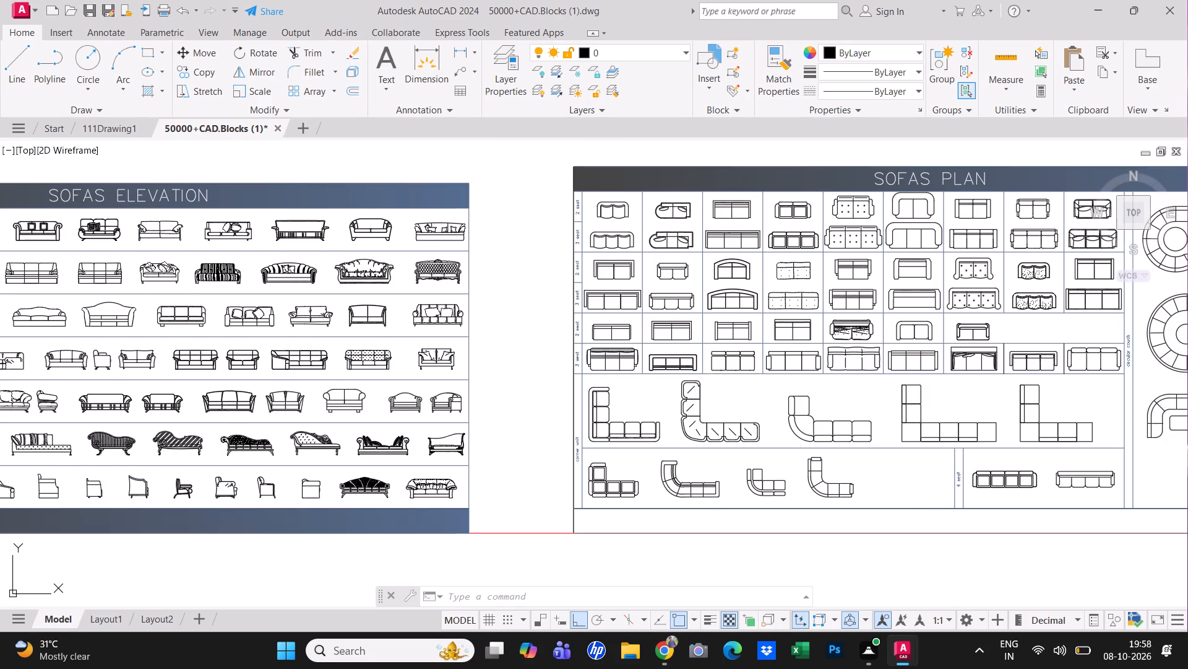
middle_drag(902, 326, 691, 341)
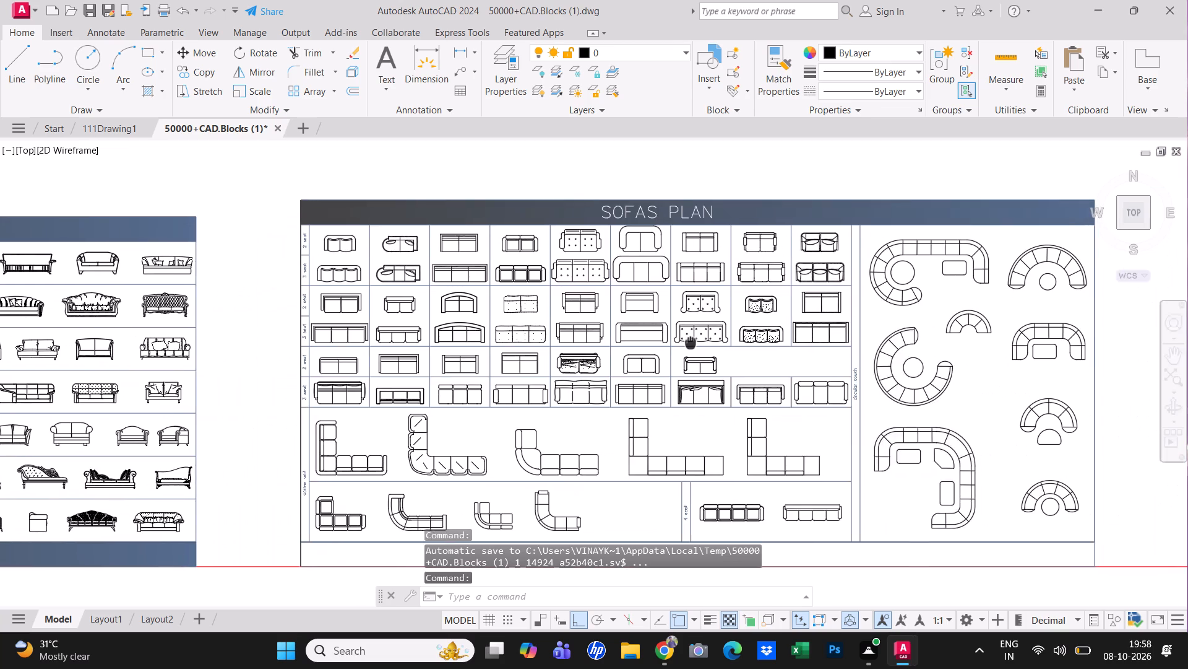
middle_drag(691, 341, 690, 341)
Look through the gym, ironwork, kitchen, office, people and tree sheets towards the library's far end.
scroll(690, 341, down, 2)
middle_drag(1057, 343, 346, 356)
middle_drag(952, 338, 178, 357)
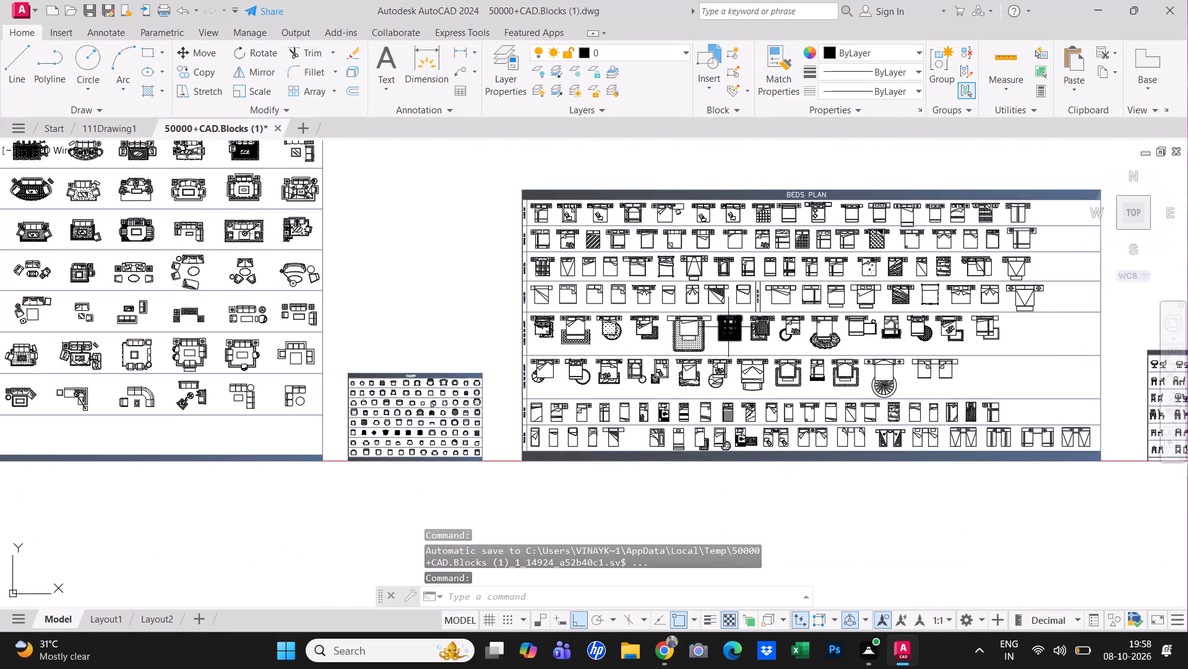
middle_drag(752, 336, 88, 352)
middle_drag(840, 363, 161, 334)
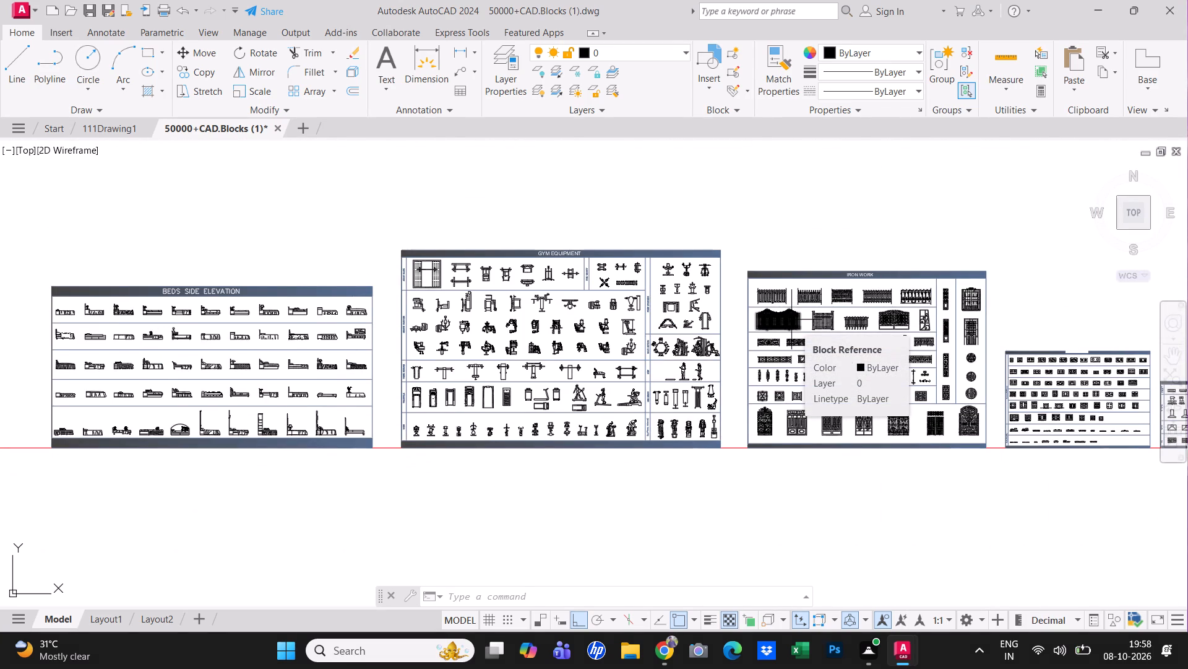
middle_drag(957, 375, 818, 375)
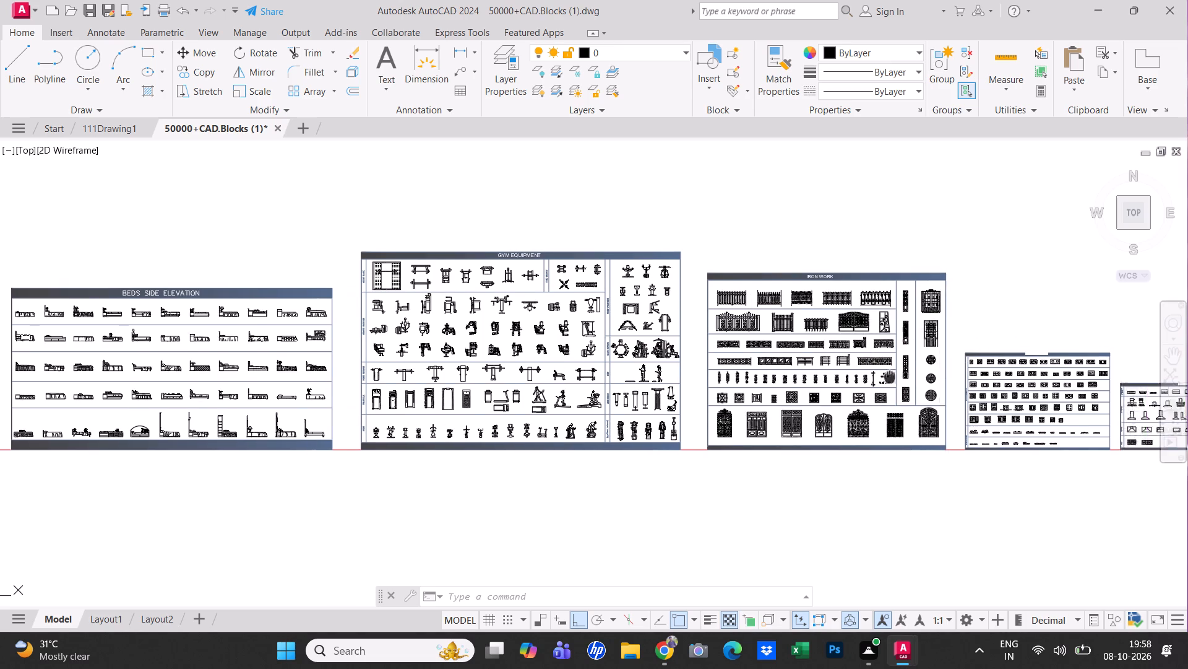
middle_drag(818, 375, 544, 332)
scroll(679, 362, up, 2)
middle_drag(760, 362, 386, 362)
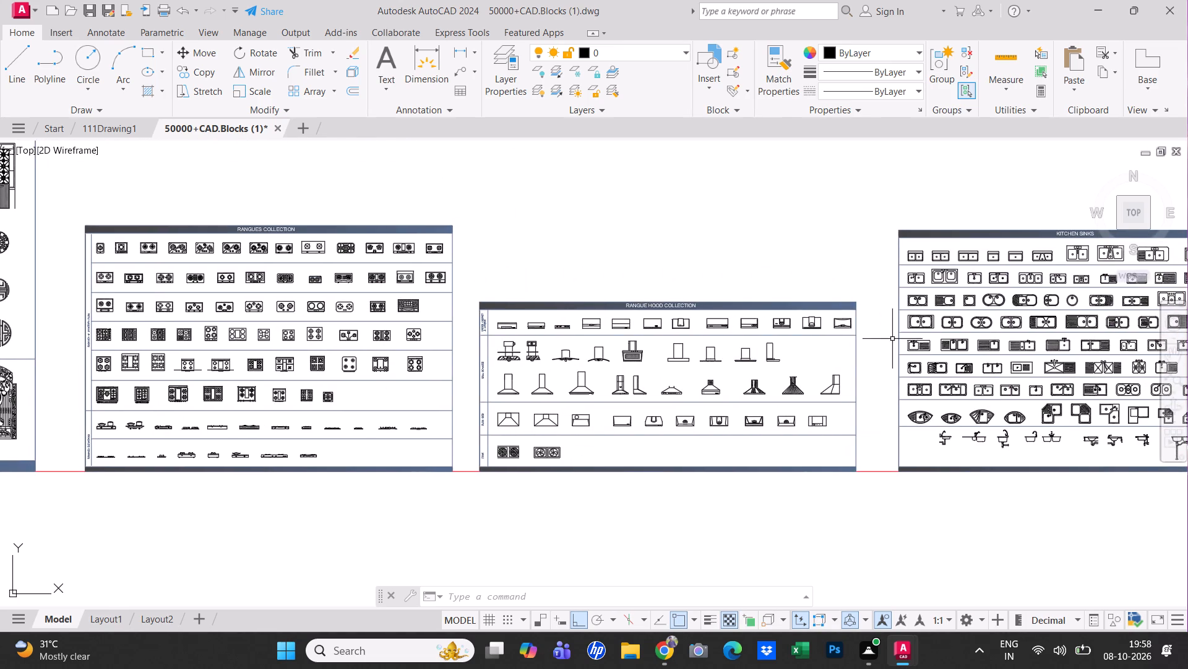
middle_drag(893, 339, 264, 311)
middle_drag(780, 282, 175, 307)
scroll(801, 293, down, 1)
middle_drag(807, 297, 98, 307)
scroll(97, 305, down, 2)
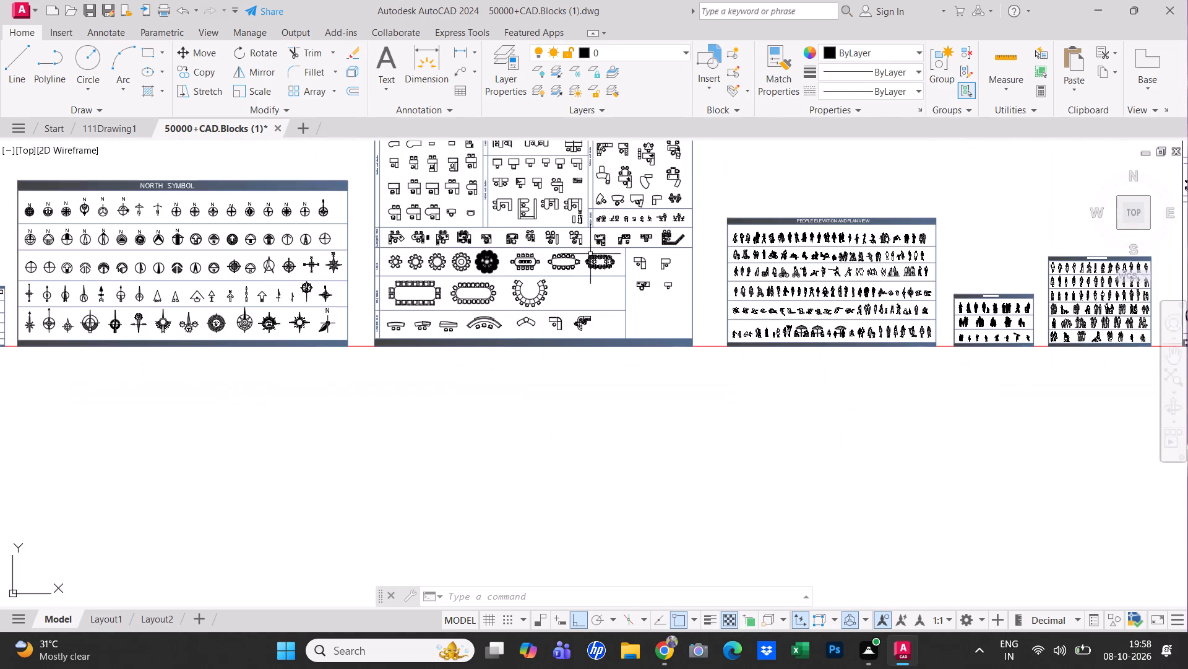
middle_drag(898, 286, 897, 331)
scroll(502, 294, up, 2)
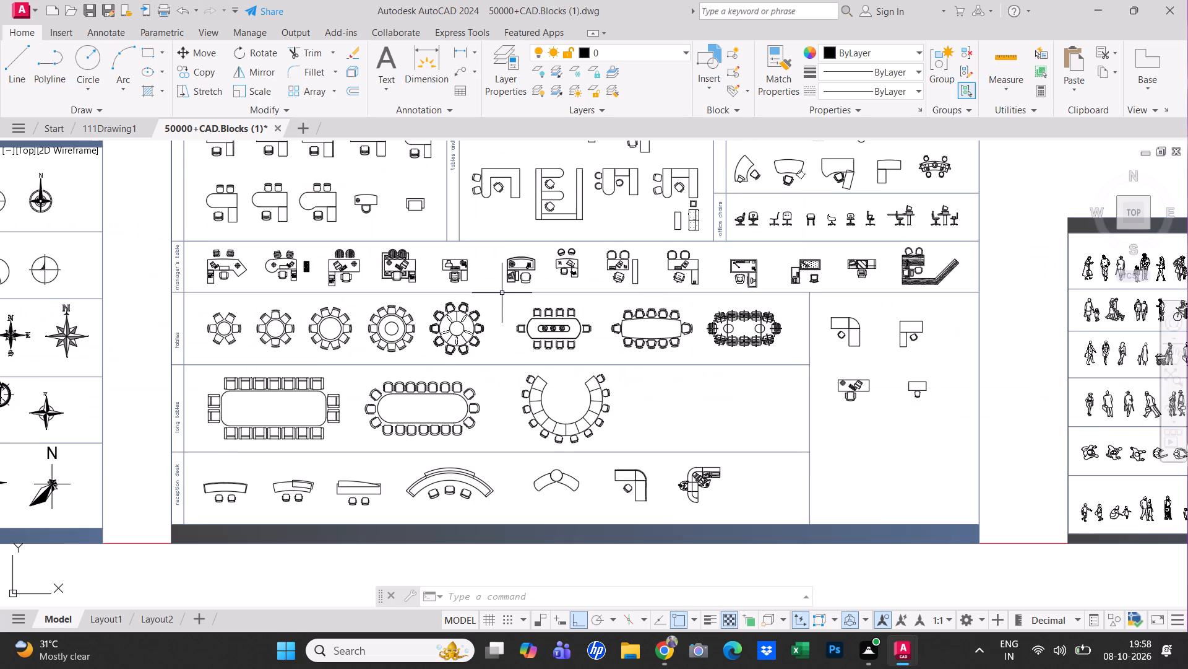
middle_drag(502, 298, 512, 358)
middle_drag(523, 302, 519, 318)
scroll(527, 364, down, 1)
middle_drag(708, 343, 103, 274)
middle_drag(231, 319, 163, 322)
scroll(164, 326, down, 2)
scroll(164, 320, up, 1)
scroll(181, 313, down, 1)
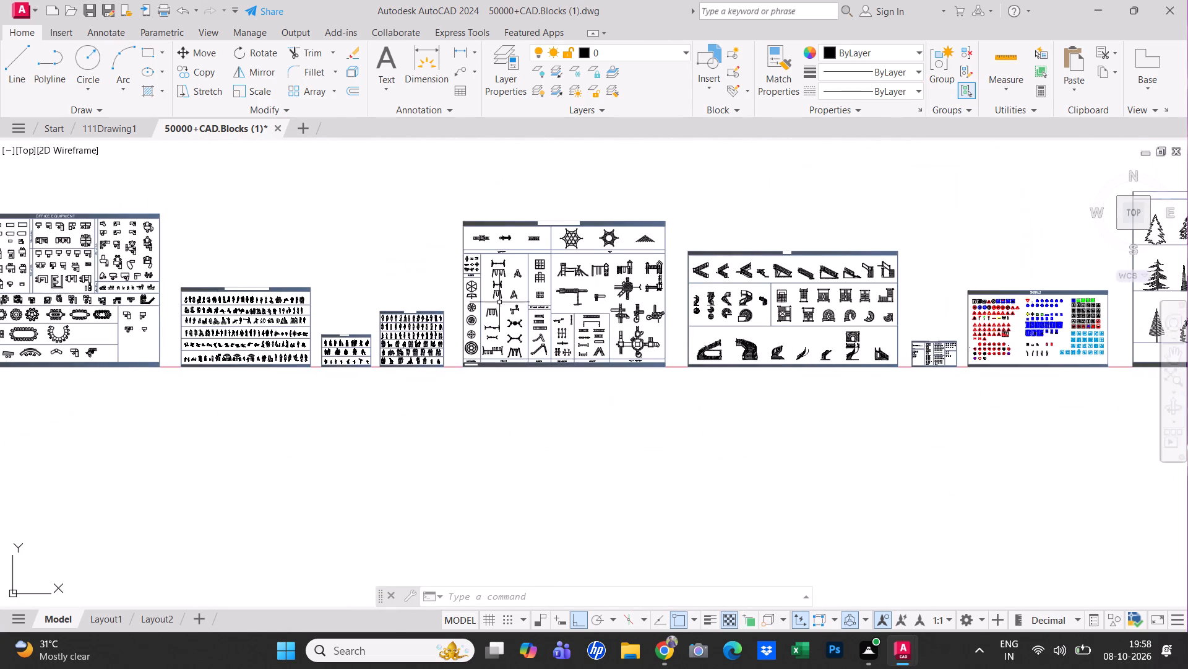
middle_drag(599, 339, 0, 268)
middle_drag(770, 244, 585, 287)
scroll(609, 289, down, 3)
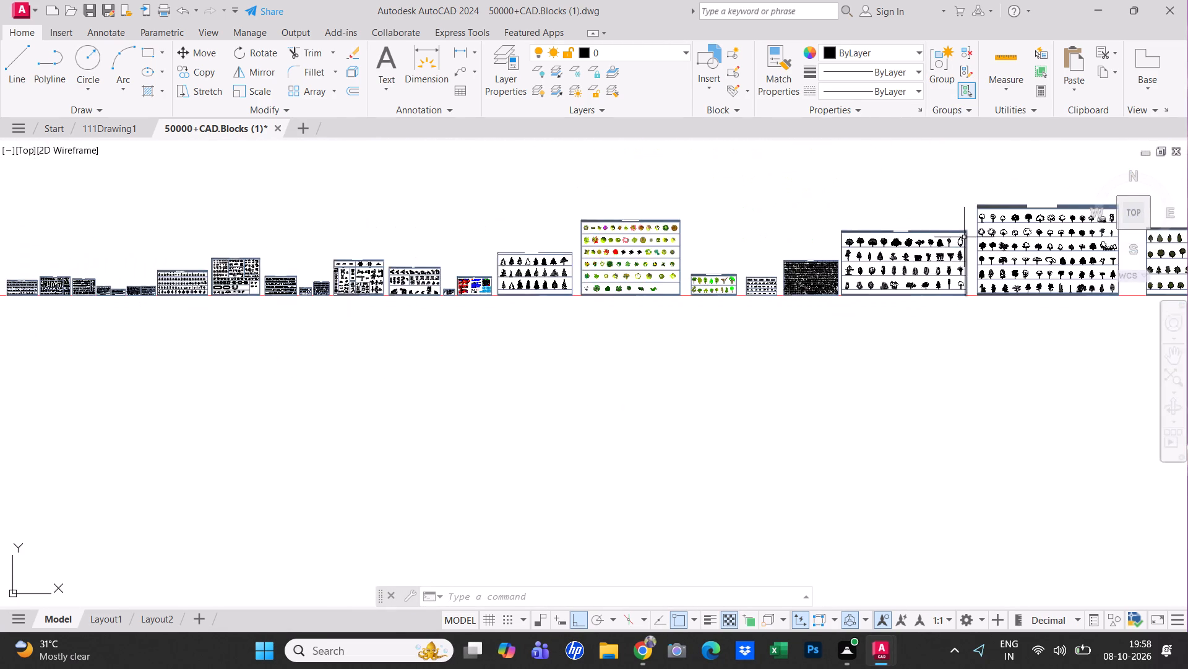
scroll(943, 239, up, 2)
Return to the Sofas Plan sheet and examine its two-seat and three-seat sofa blocks.
middle_drag(936, 248, 1175, 275)
middle_drag(179, 240, 227, 241)
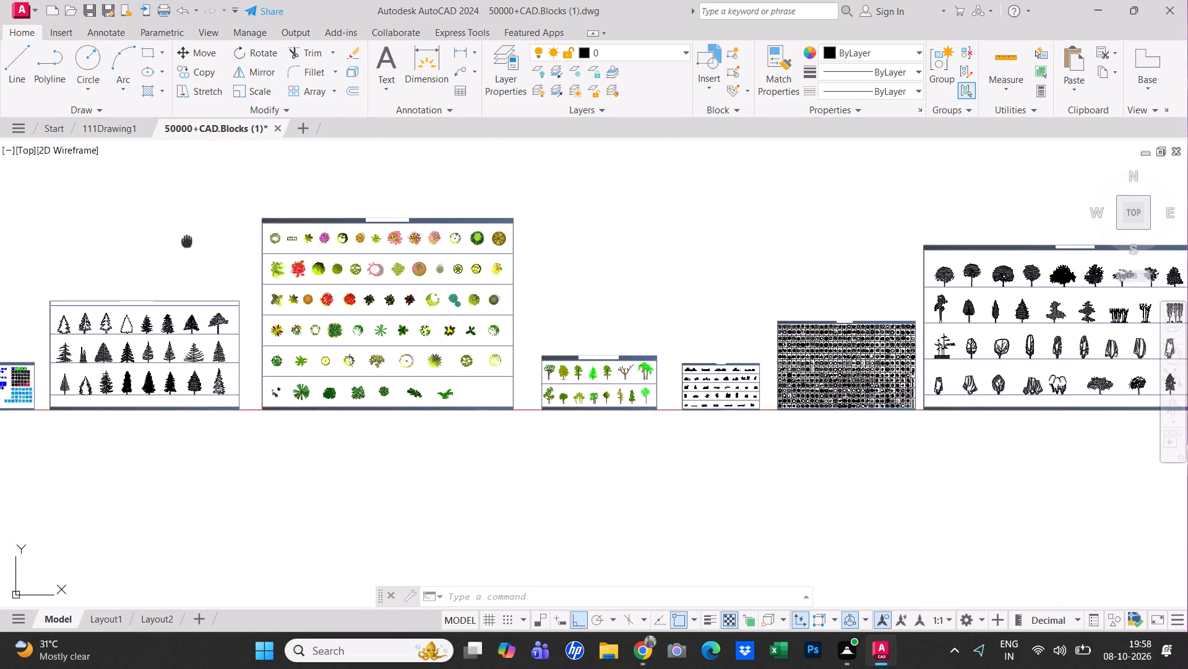
middle_drag(227, 241, 863, 310)
middle_drag(50, 260, 666, 217)
middle_drag(76, 257, 580, 258)
middle_drag(291, 257, 593, 243)
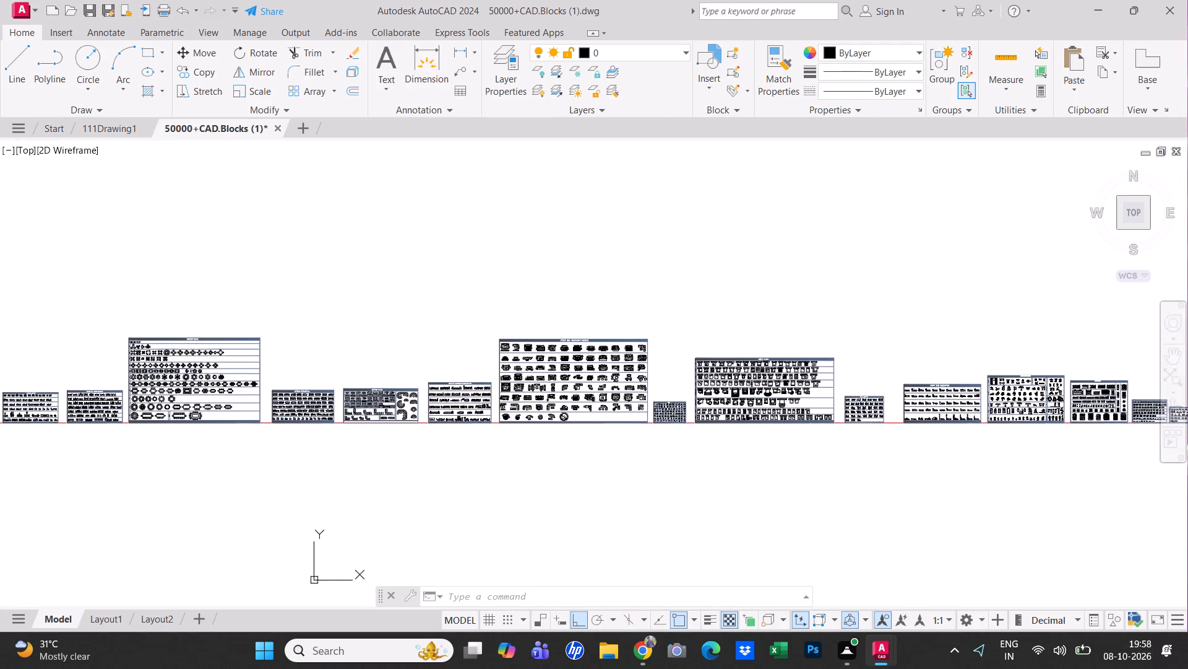
middle_drag(241, 352, 666, 315)
scroll(554, 325, up, 2)
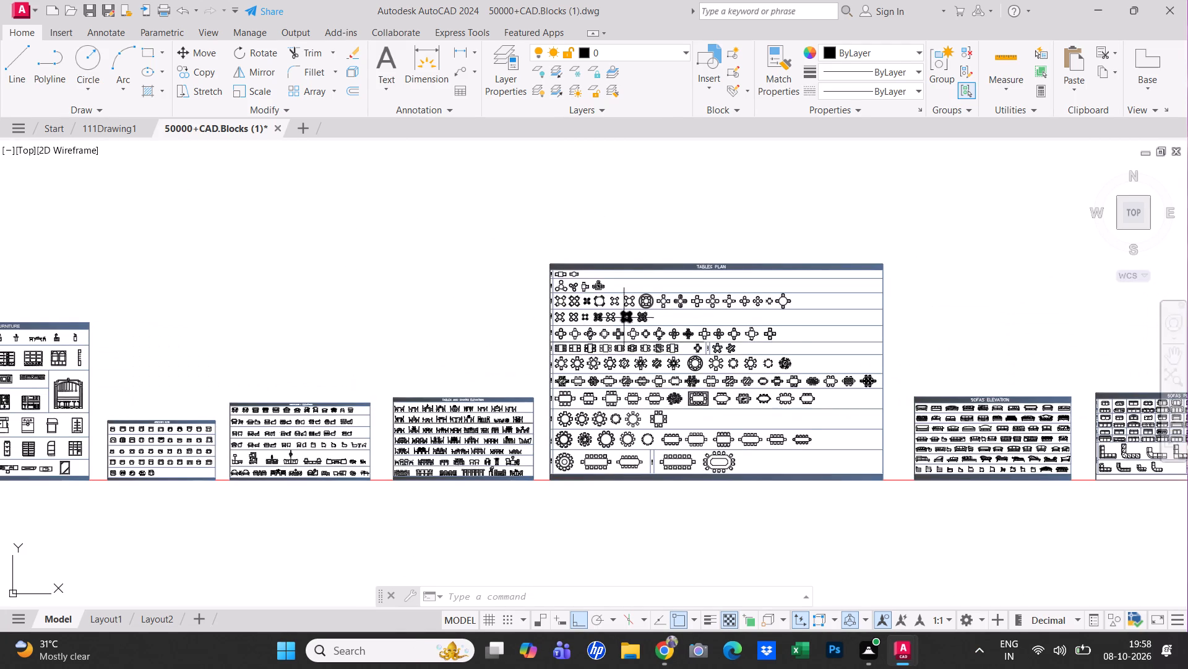
middle_drag(769, 336, 486, 266)
scroll(845, 329, up, 2)
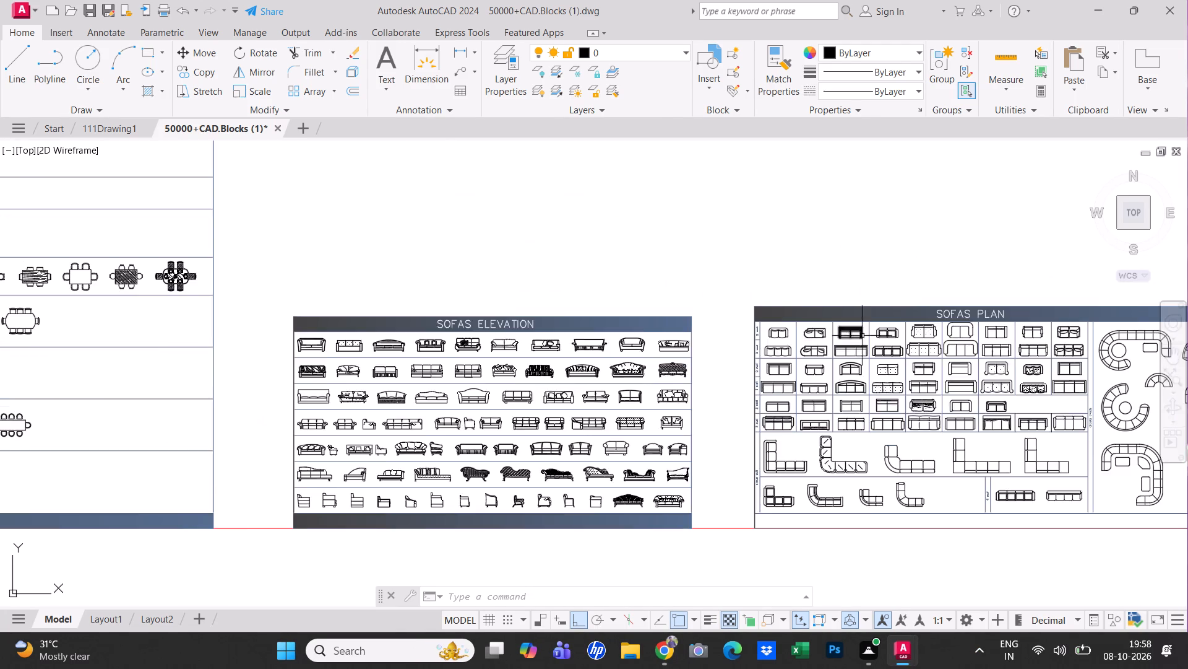
scroll(911, 336, up, 1)
middle_drag(911, 336, 632, 299)
scroll(632, 299, up, 1)
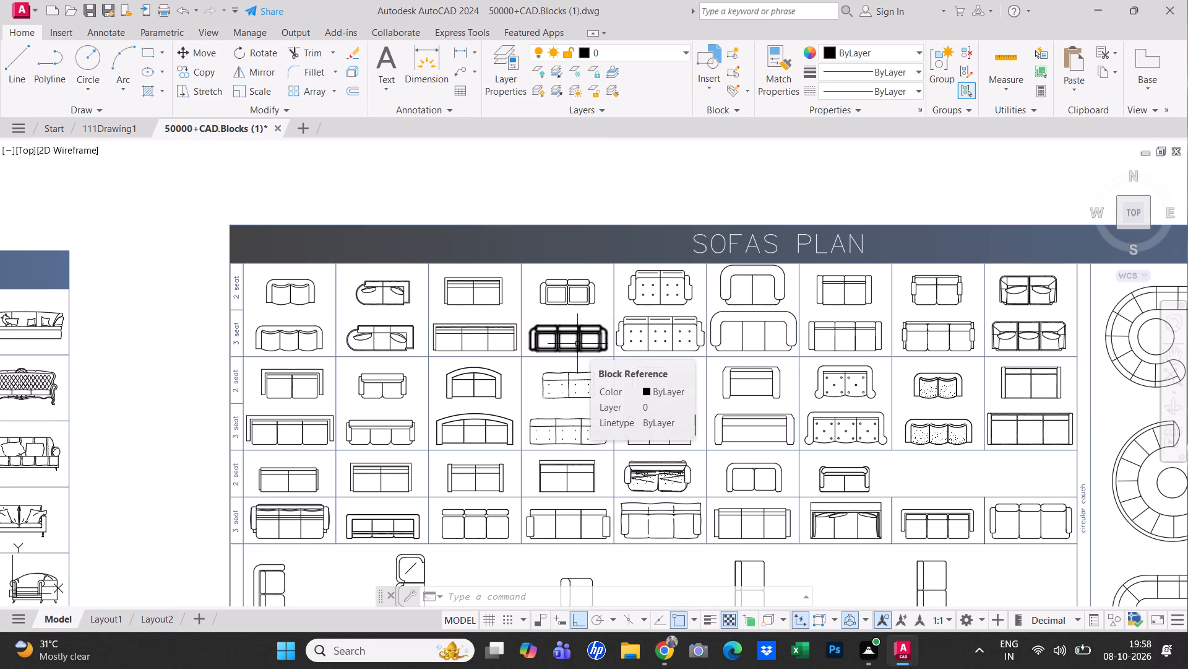
middle_drag(554, 442, 519, 321)
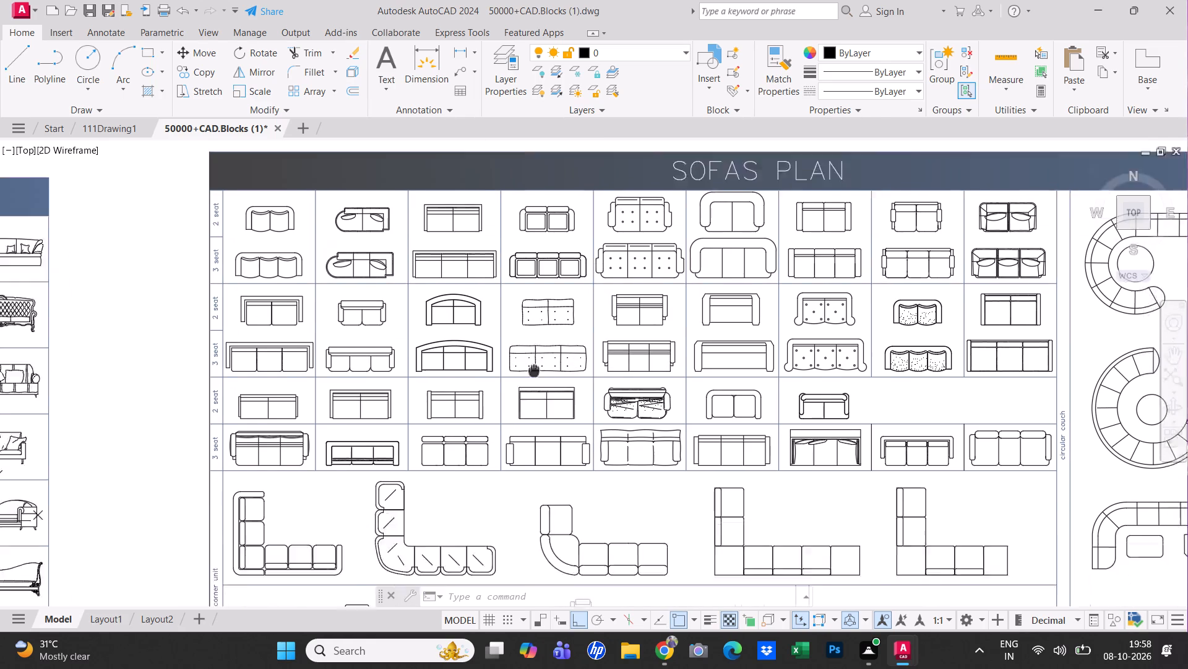
middle_drag(519, 321, 511, 286)
middle_drag(551, 323, 479, 418)
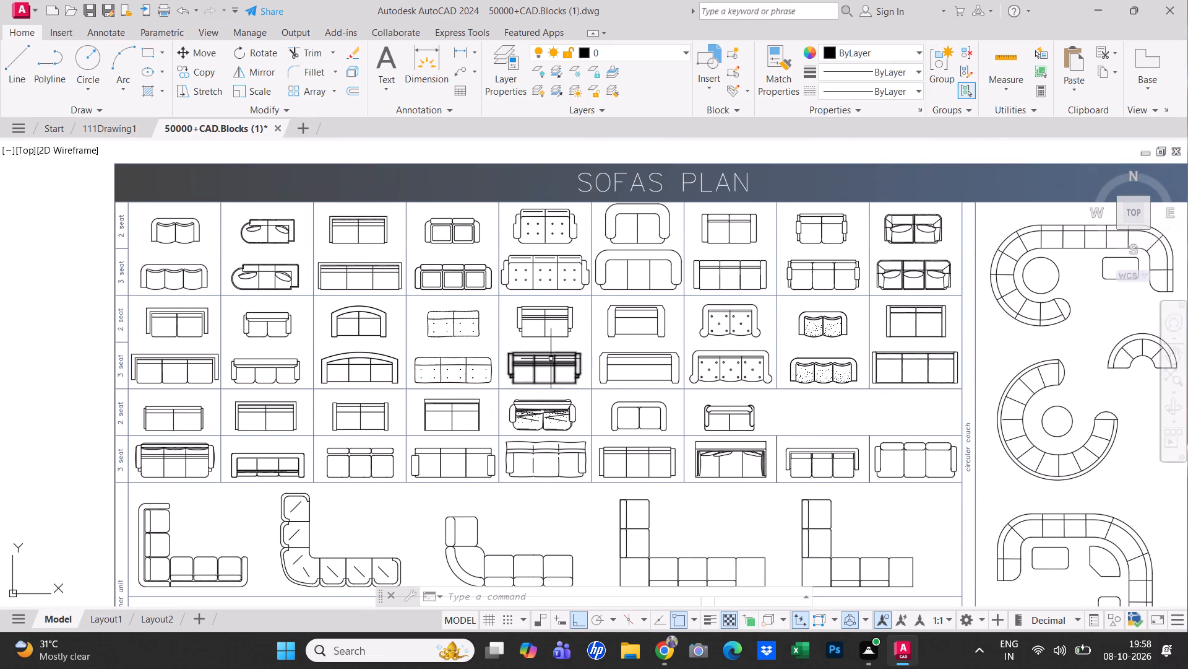
Copy the three-seat sofa in the second column of the lowest 3 seat row of Sofas Plan to the clipboard.
click(296, 459)
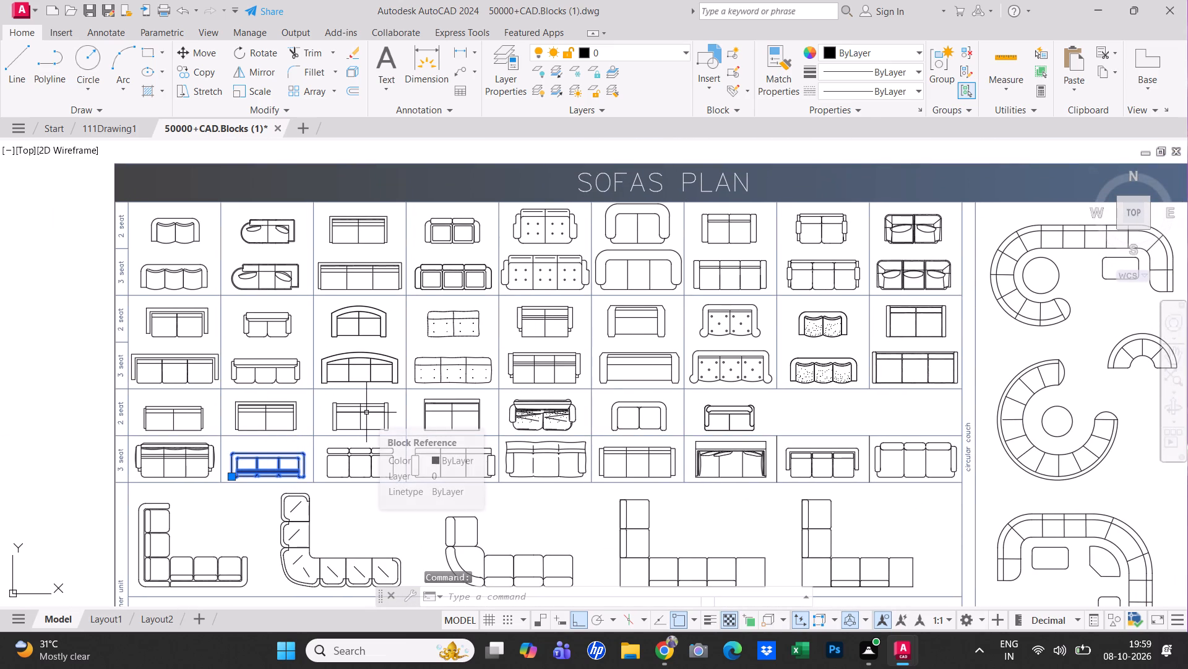
key(ctrl+c)
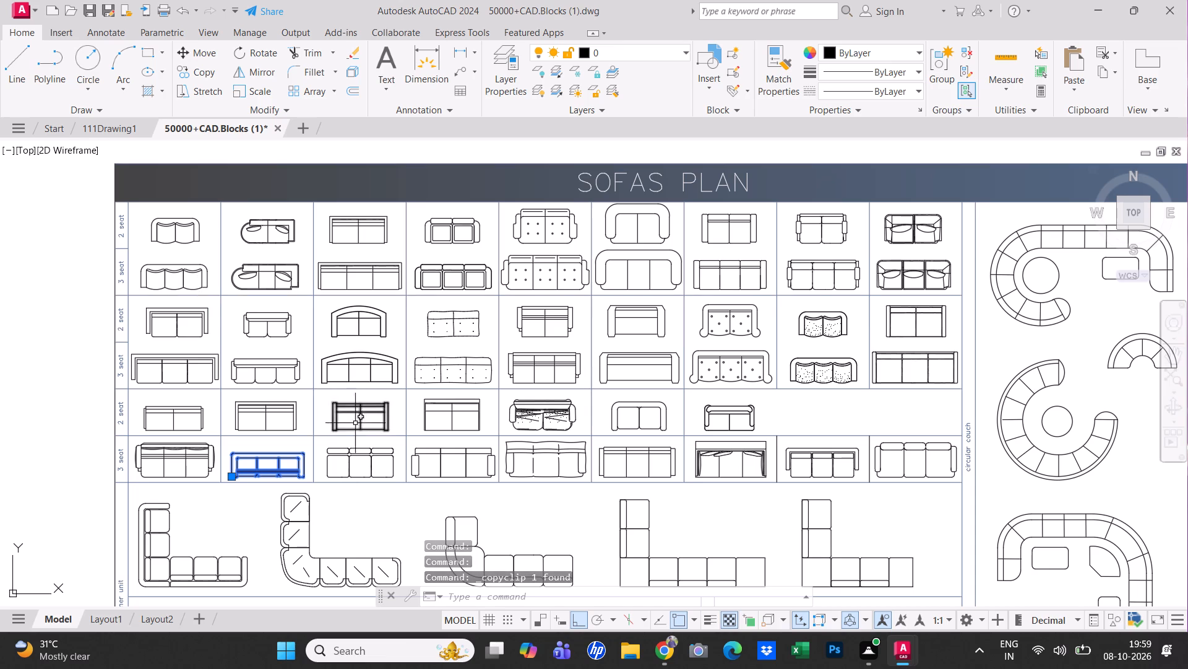
scroll(513, 428, down, 1)
middle_drag(513, 428, 451, 410)
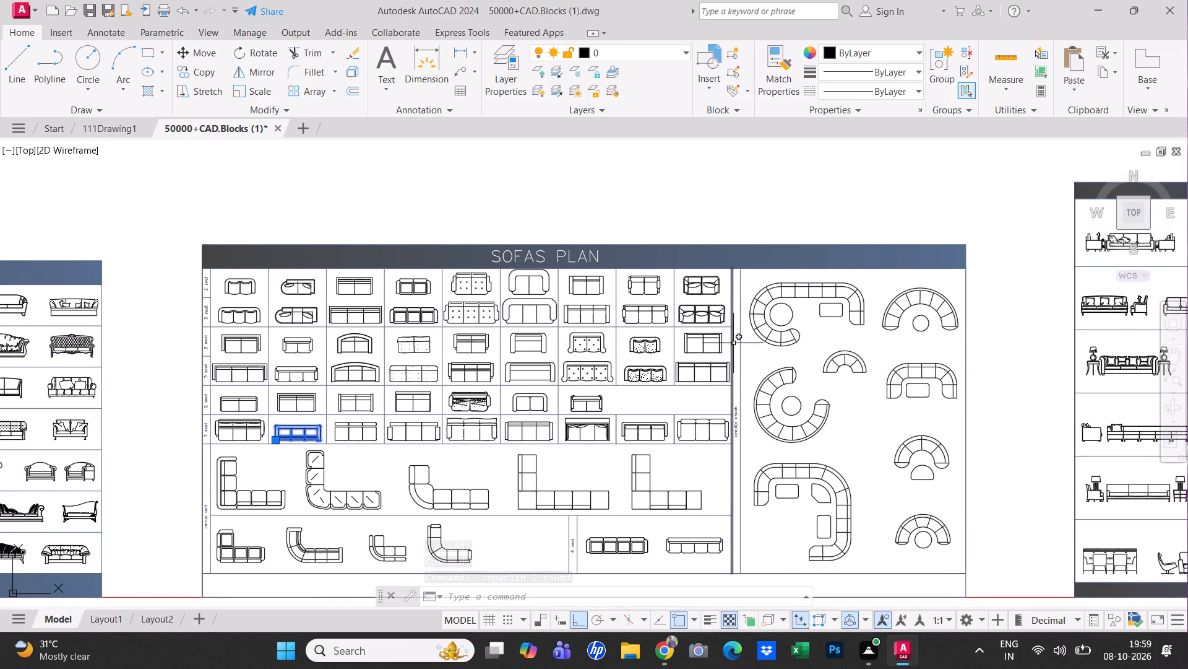
scroll(717, 338, up, 2)
key(Escape)
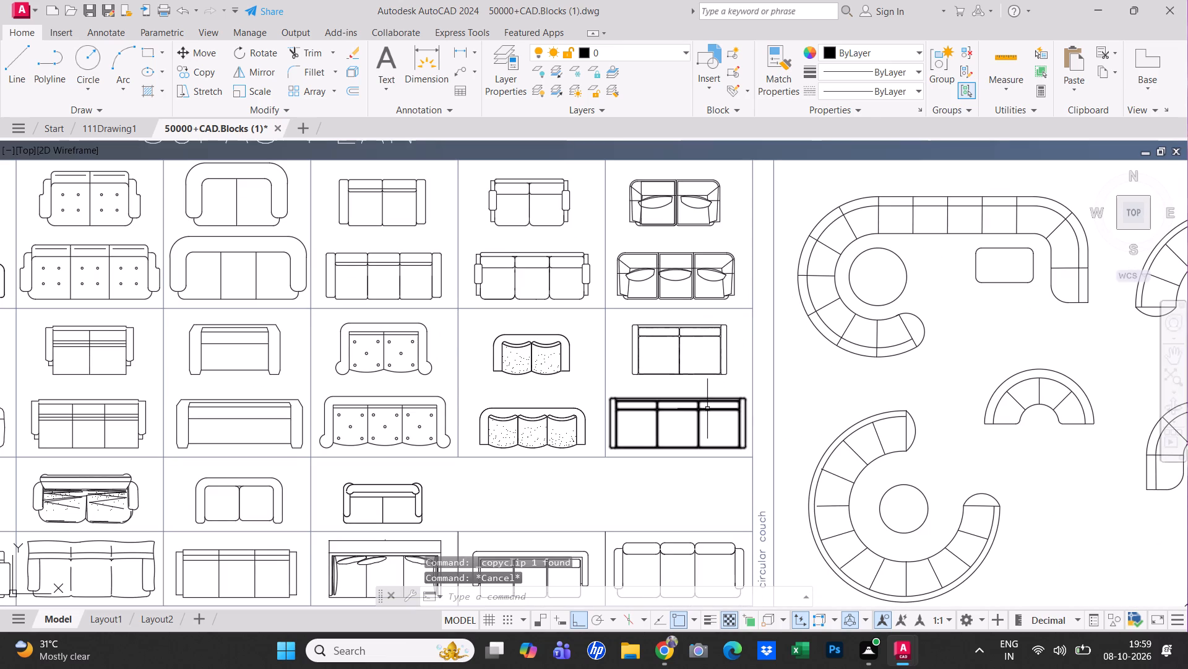
Copy the two-seat and three-seat sofas in the last column of Sofas Plan's second pair of rows to the clipboard.
click(707, 409)
click(695, 362)
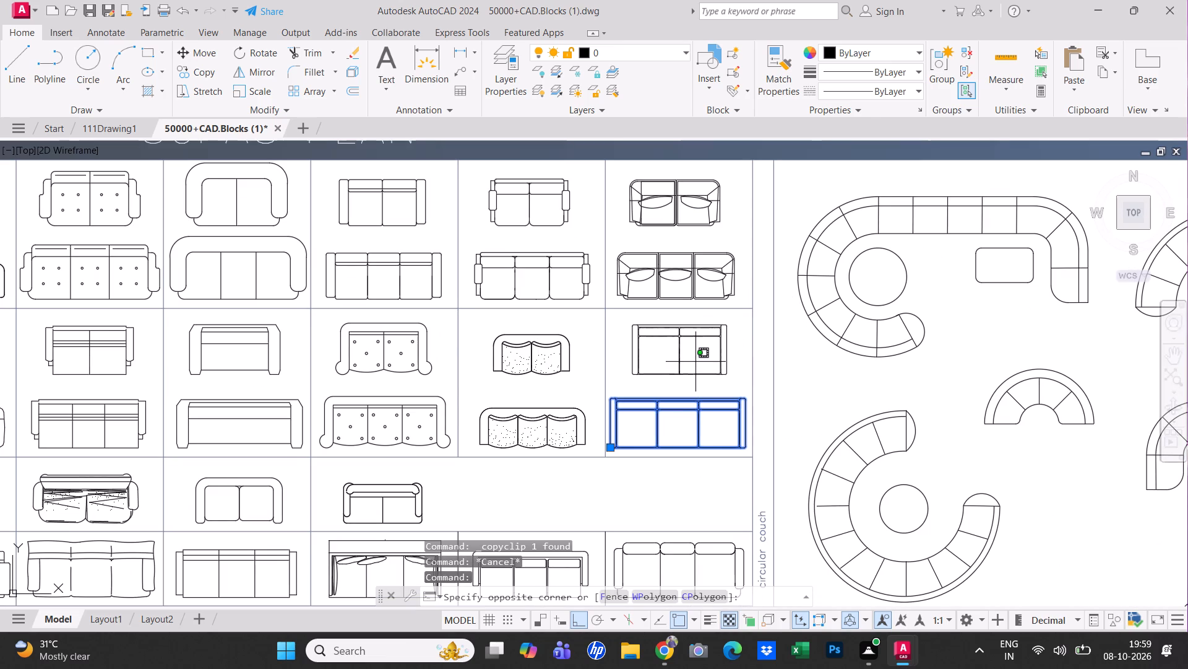
click(678, 356)
scroll(672, 354, down, 2)
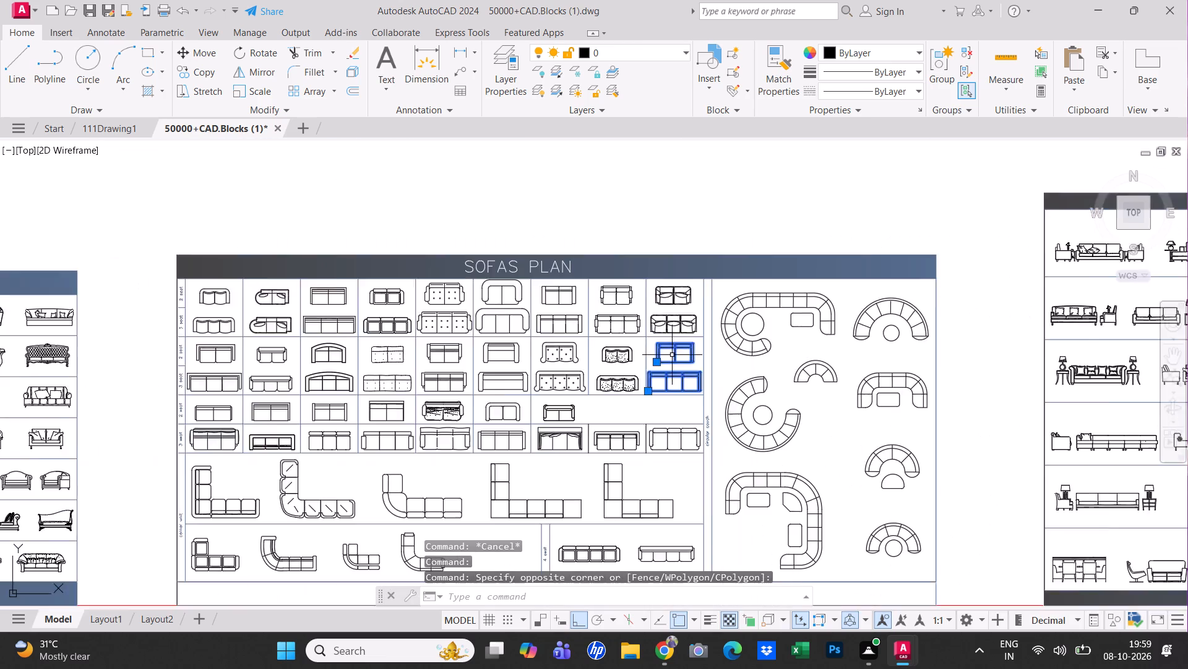
scroll(672, 355, down, 2)
middle_drag(499, 373, 707, 381)
scroll(517, 427, up, 2)
middle_drag(517, 431, 519, 445)
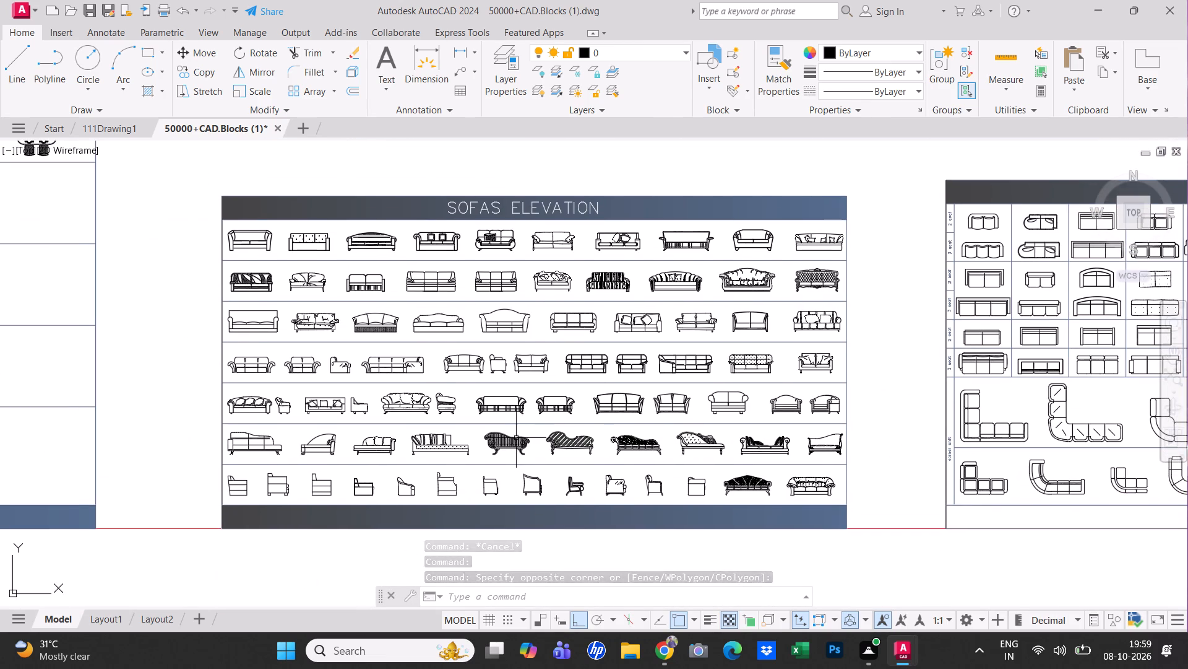
key(ctrl+c)
Paste the two copied sofas into 111Drawing1 in the empty space east of the floor plan.
click(114, 119)
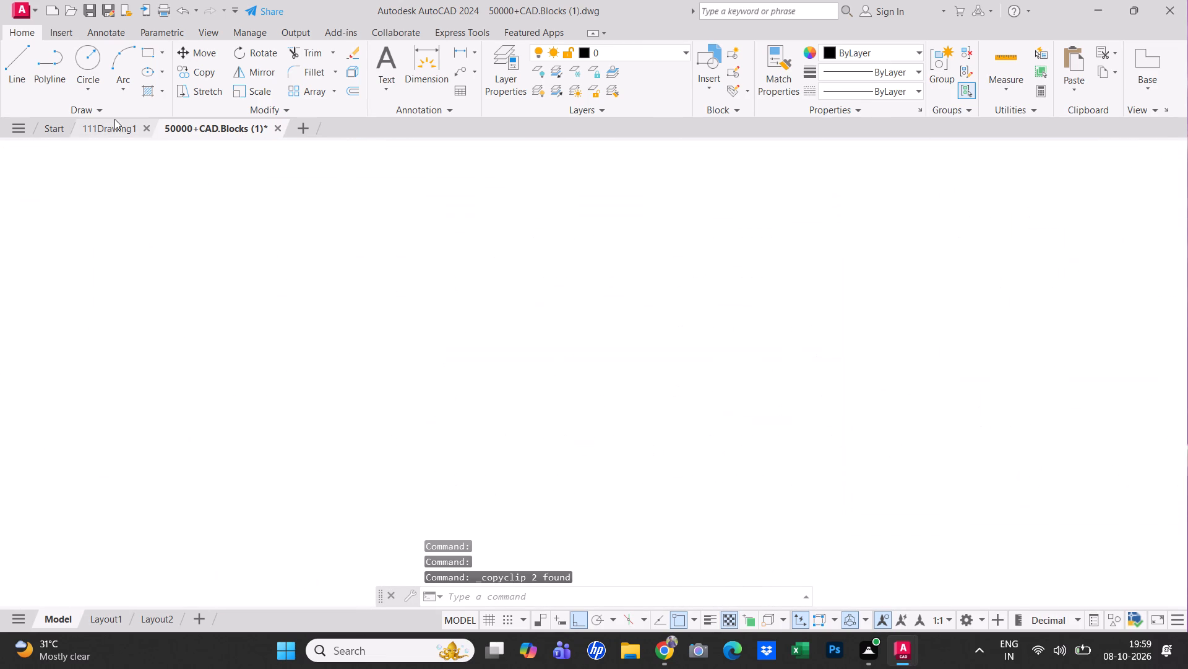
ctrl+scroll(290, 344, down, 2)
key(ctrl+v)
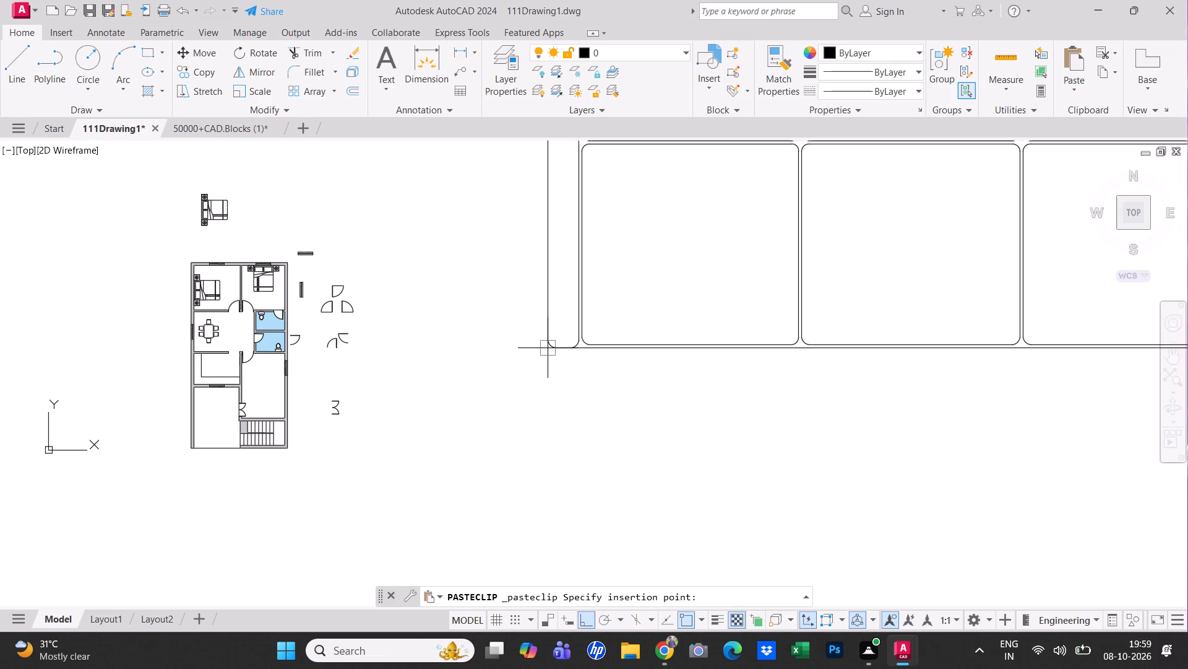
click(512, 374)
Scale the pasted three-seat sofa down to roughly the size of the floor plan's furniture.
scroll(510, 373, down, 4)
scroll(733, 330, up, 2)
middle_drag(529, 329, 618, 303)
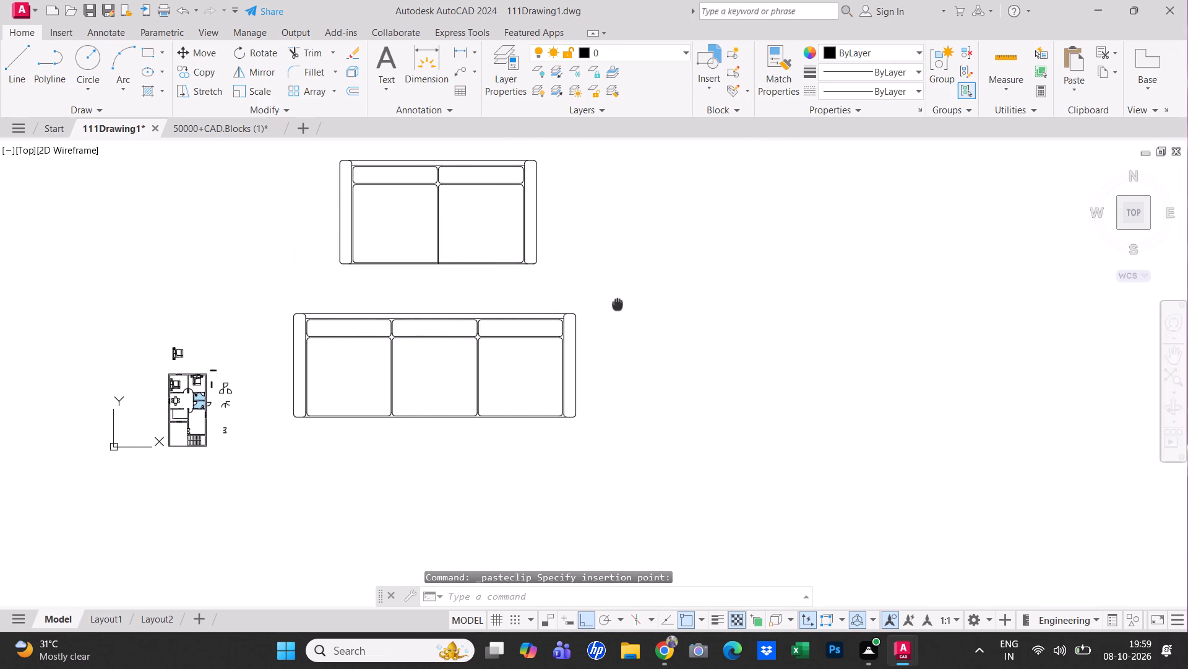
middle_drag(618, 303, 619, 305)
click(550, 338)
right_click(432, 334)
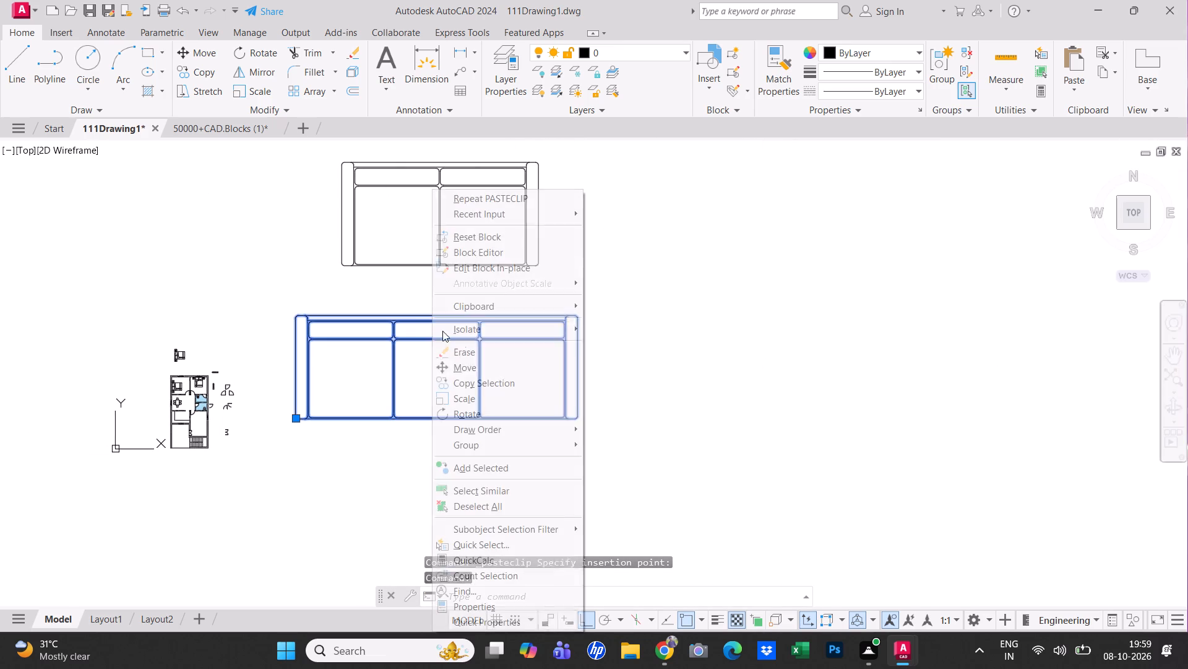
click(496, 391)
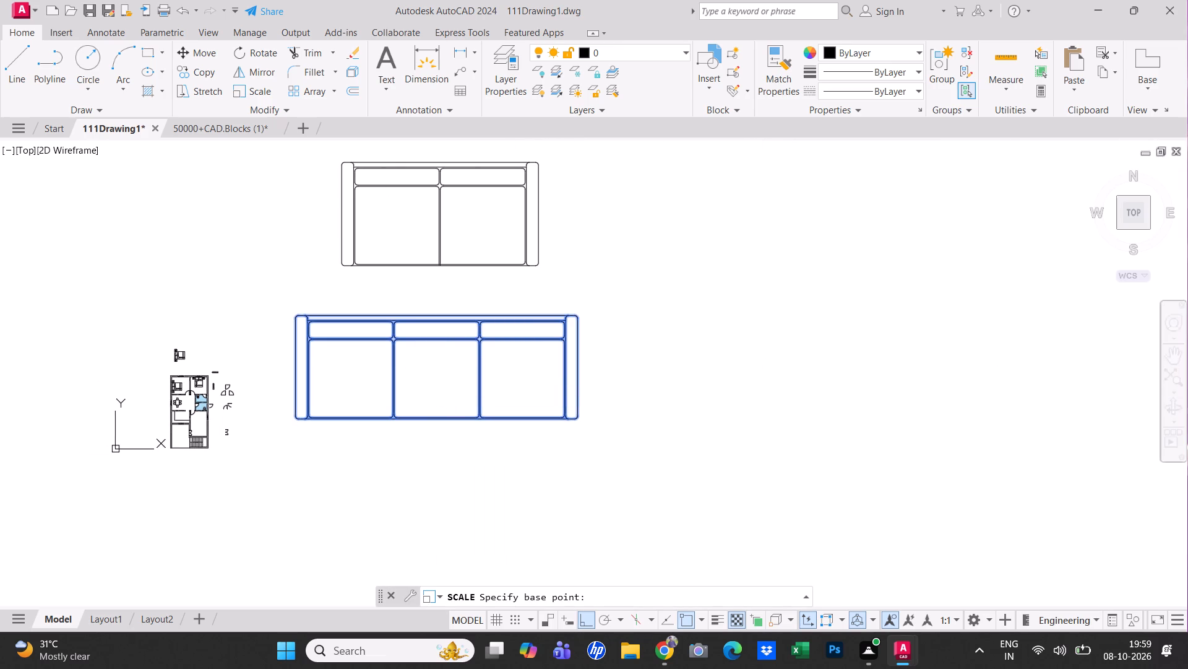
click(421, 365)
click(428, 365)
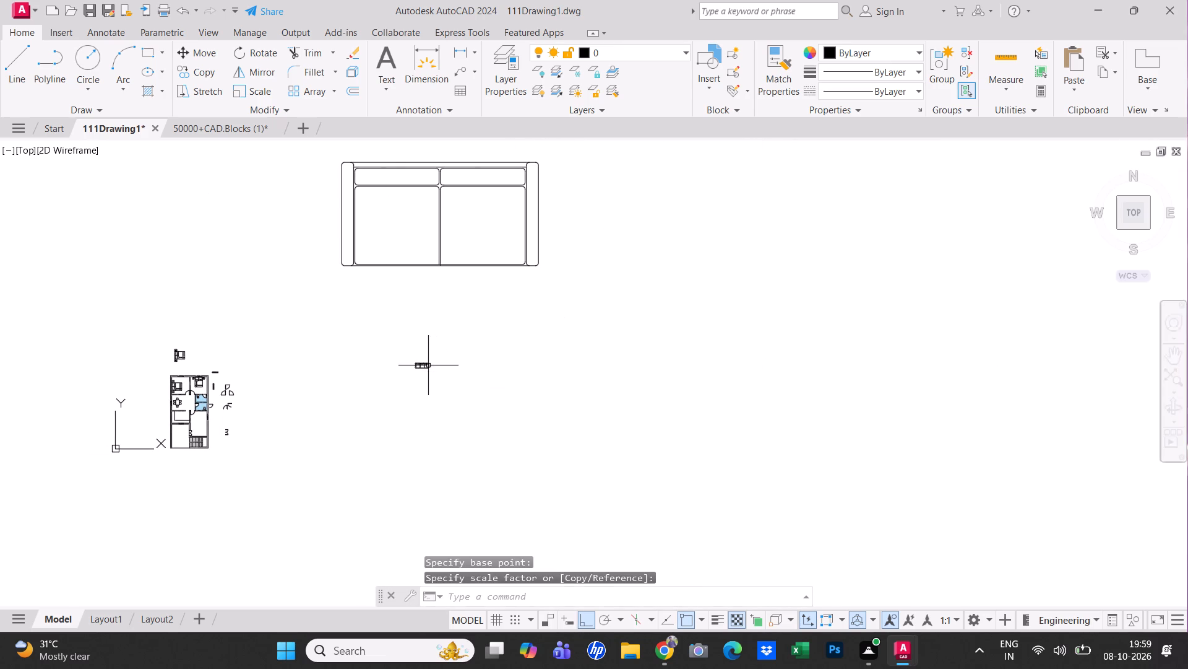
Cut the reduced three-seat sofa and paste it into the room between the lower bathroom and the stairs.
middle_drag(411, 356, 580, 284)
scroll(421, 355, up, 1)
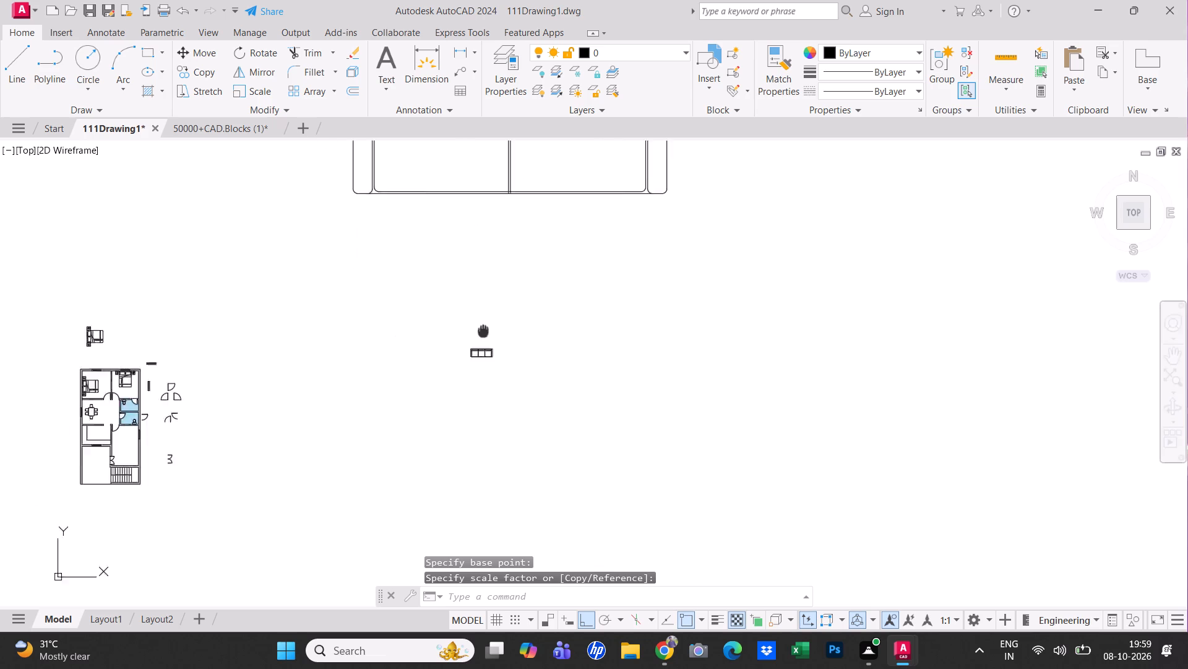
middle_drag(580, 284, 622, 268)
scroll(626, 287, up, 1)
click(632, 283)
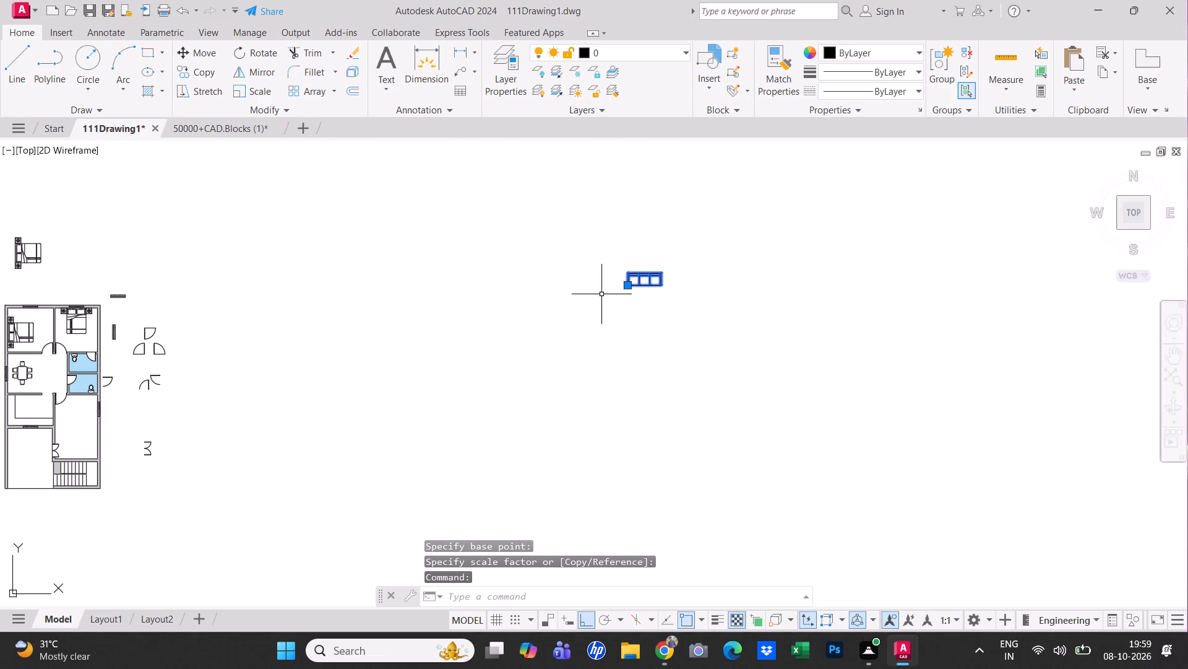
key(ctrl+x)
middle_drag(480, 360, 775, 196)
ctrl+scroll(391, 276, up, 1)
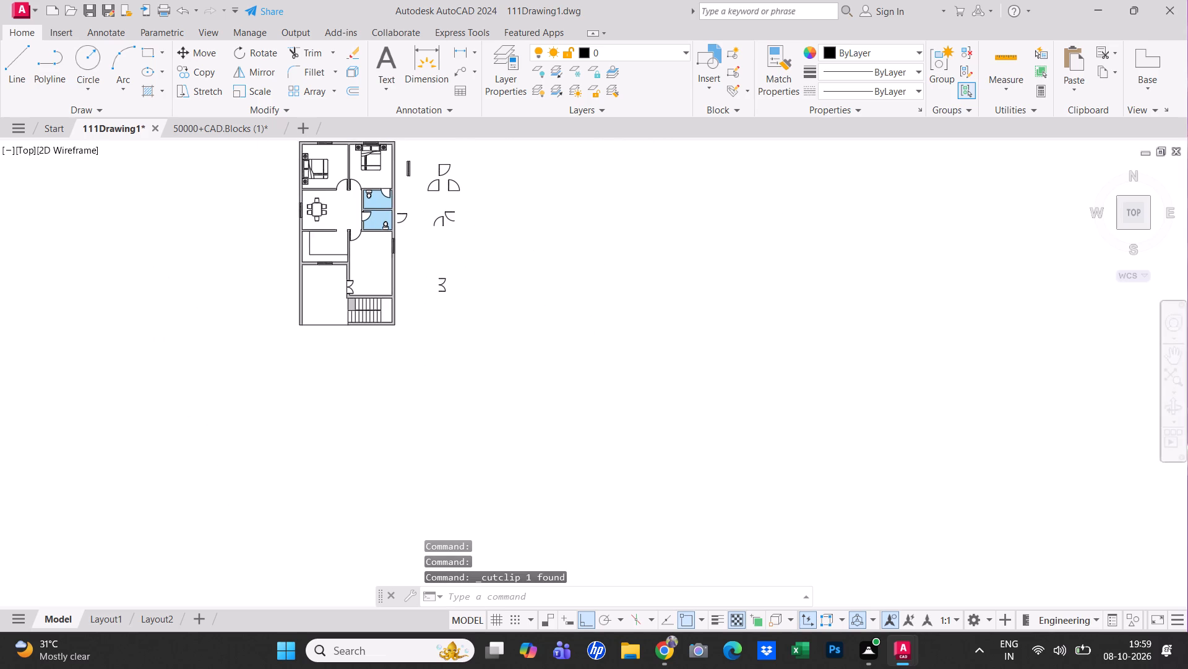
ctrl+scroll(391, 276, up, 2)
key(ctrl+v)
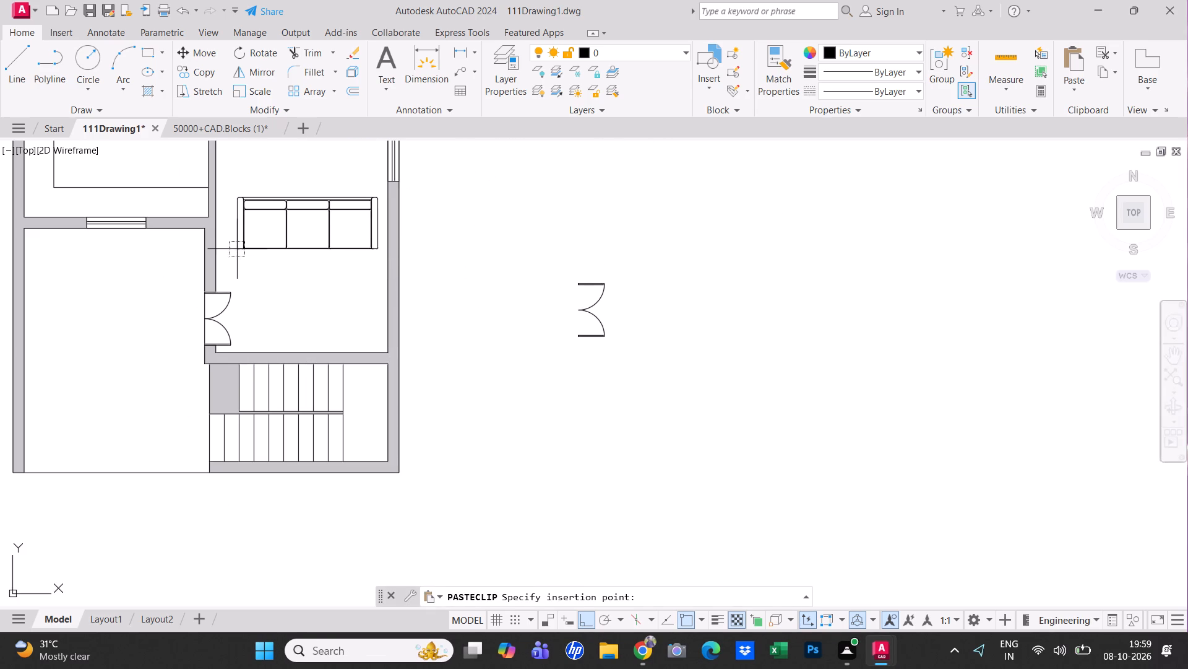
click(236, 248)
Rotate the three-seat sofa a quarter turn clockwise so its back faces the exterior window wall.
click(285, 236)
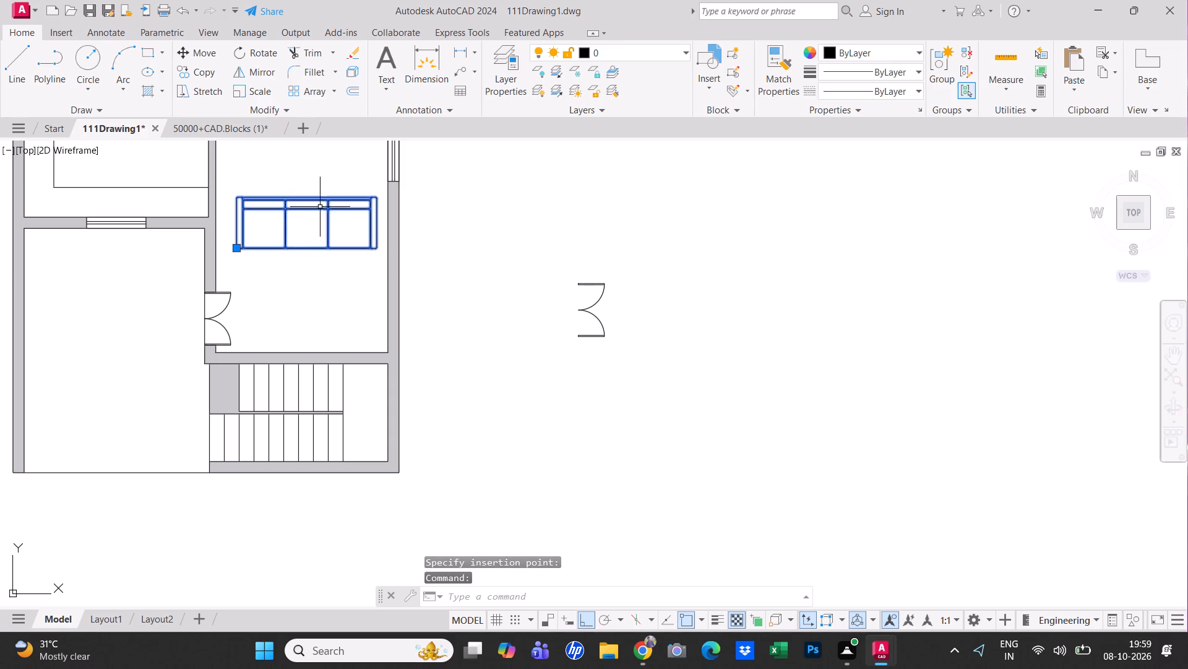
click(263, 53)
click(321, 207)
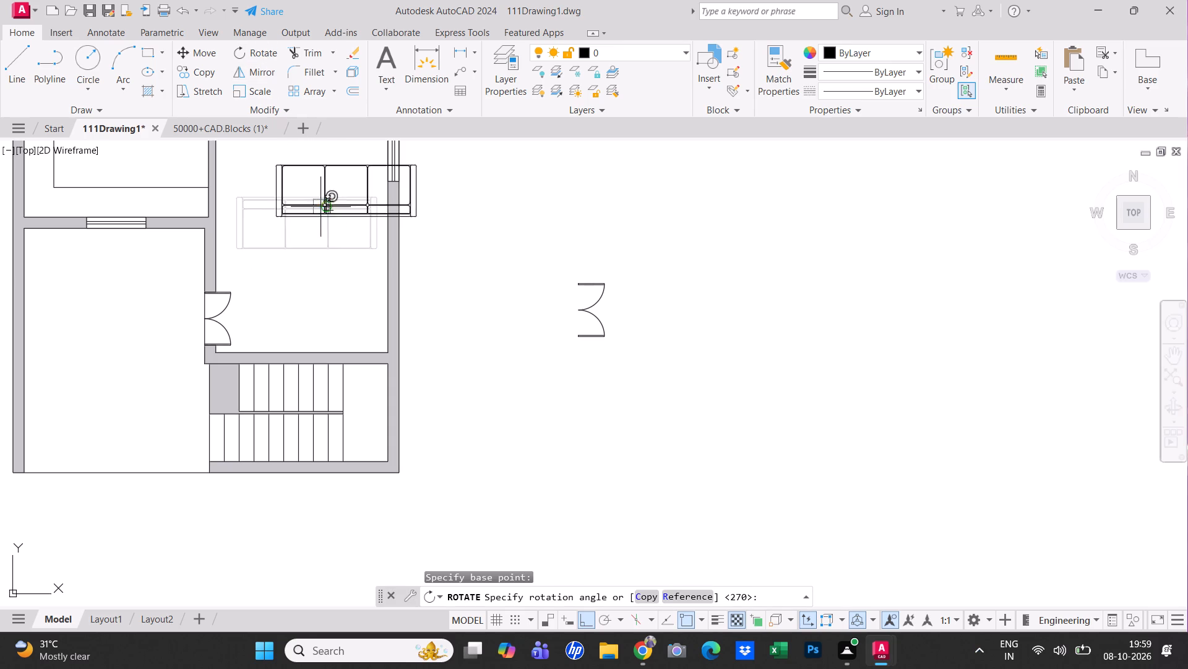
click(328, 270)
Scale the three-seat sofa down to about two-thirds of its size within the room.
middle_drag(332, 253, 346, 319)
scroll(346, 319, down, 1)
scroll(342, 299, up, 1)
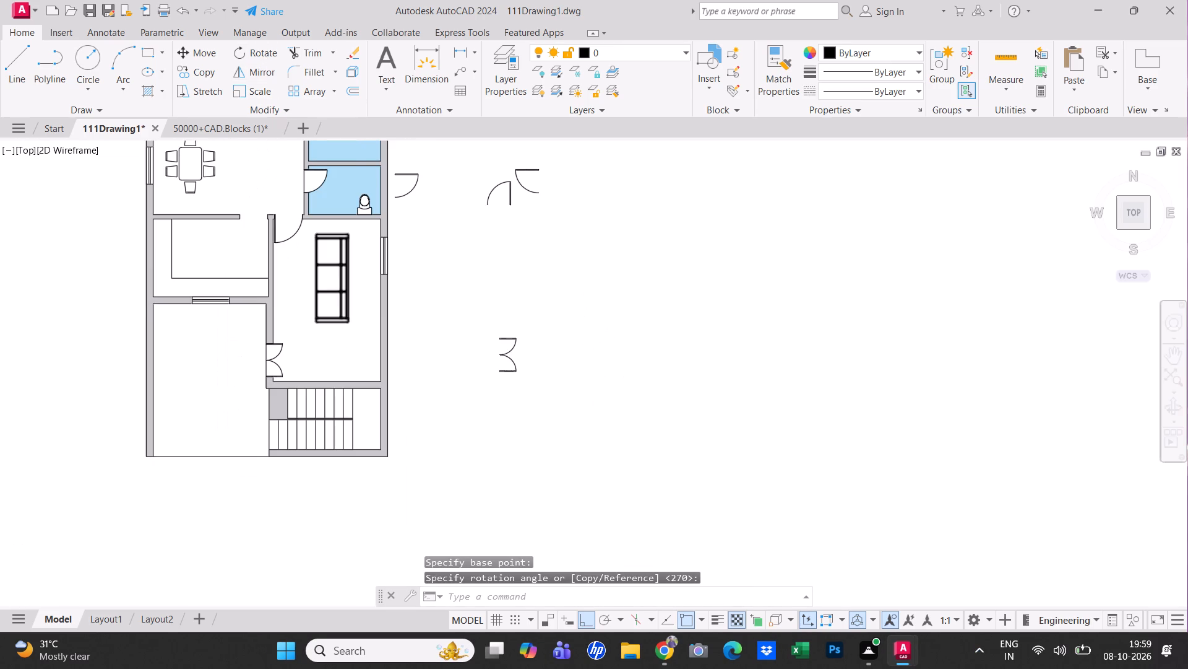
click(340, 288)
right_click(342, 279)
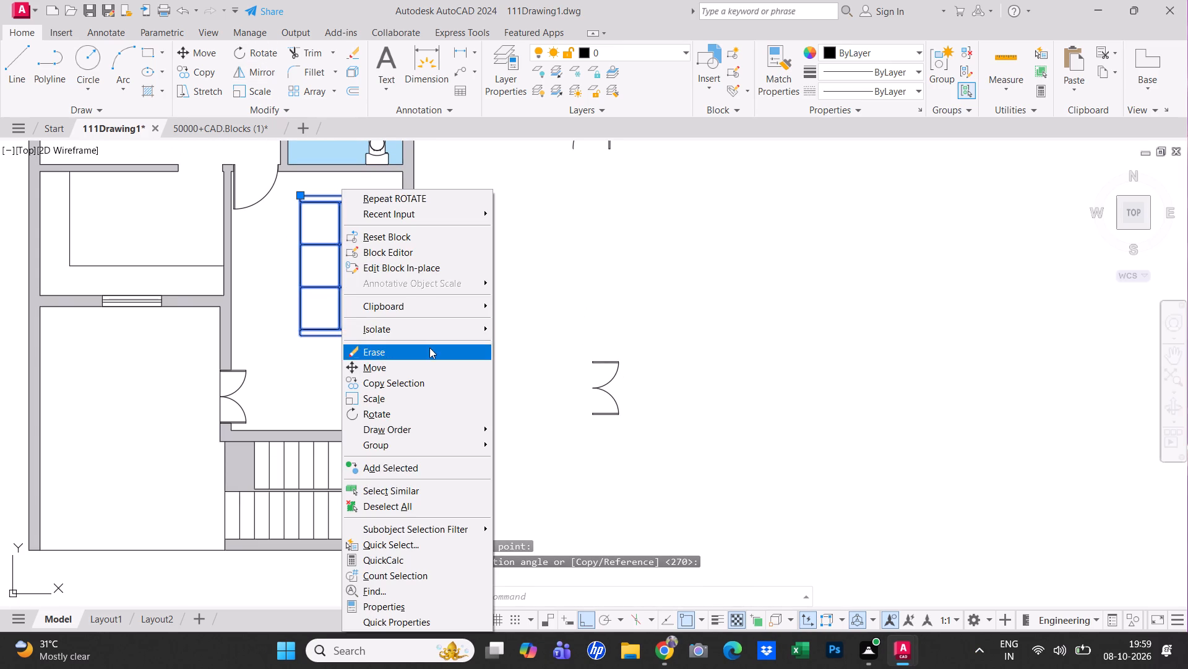
click(410, 397)
click(327, 268)
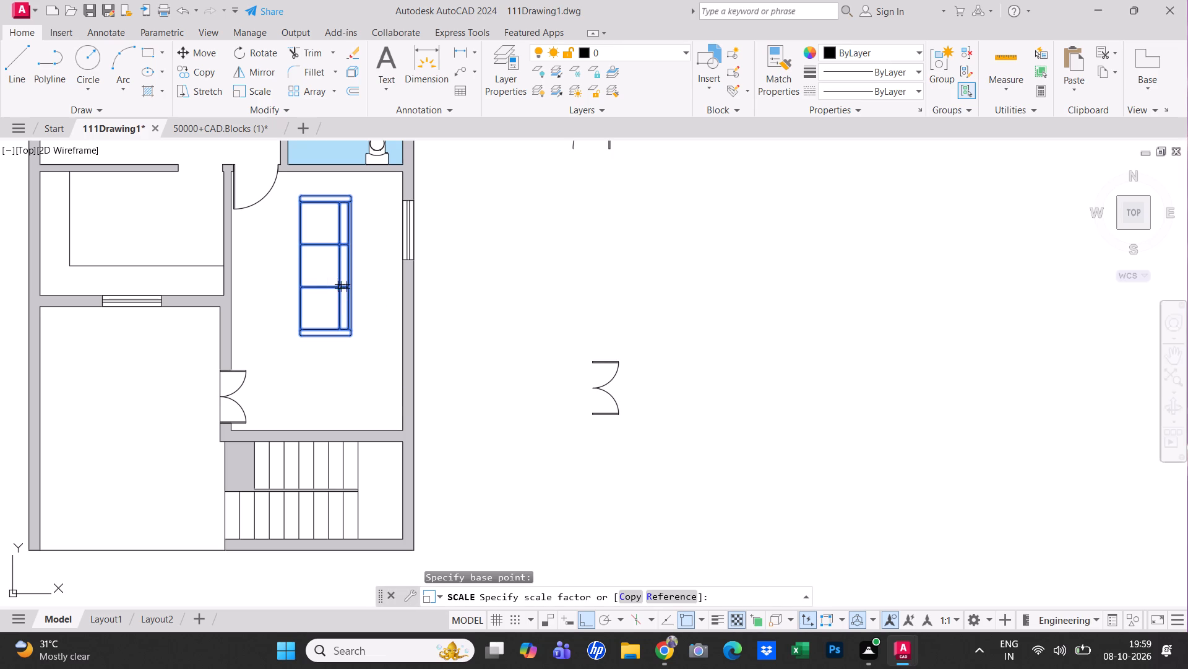
click(360, 316)
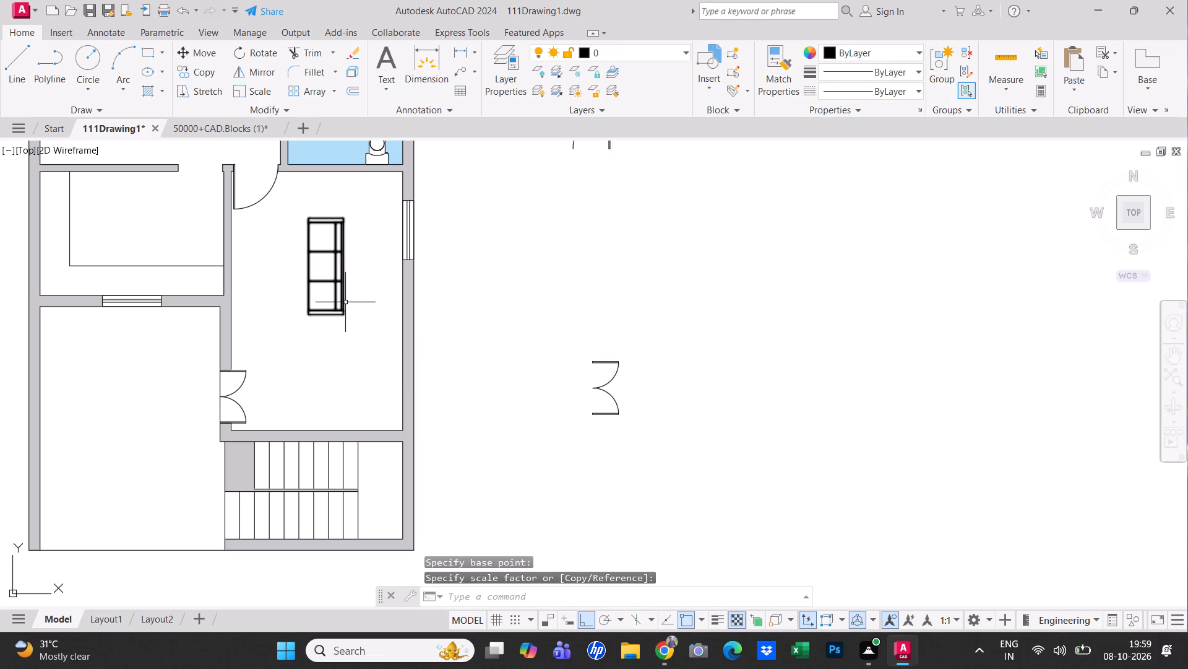
Move the three-seat sofa about 3'-4" towards the exterior window wall and farther down towards the stairs.
click(343, 302)
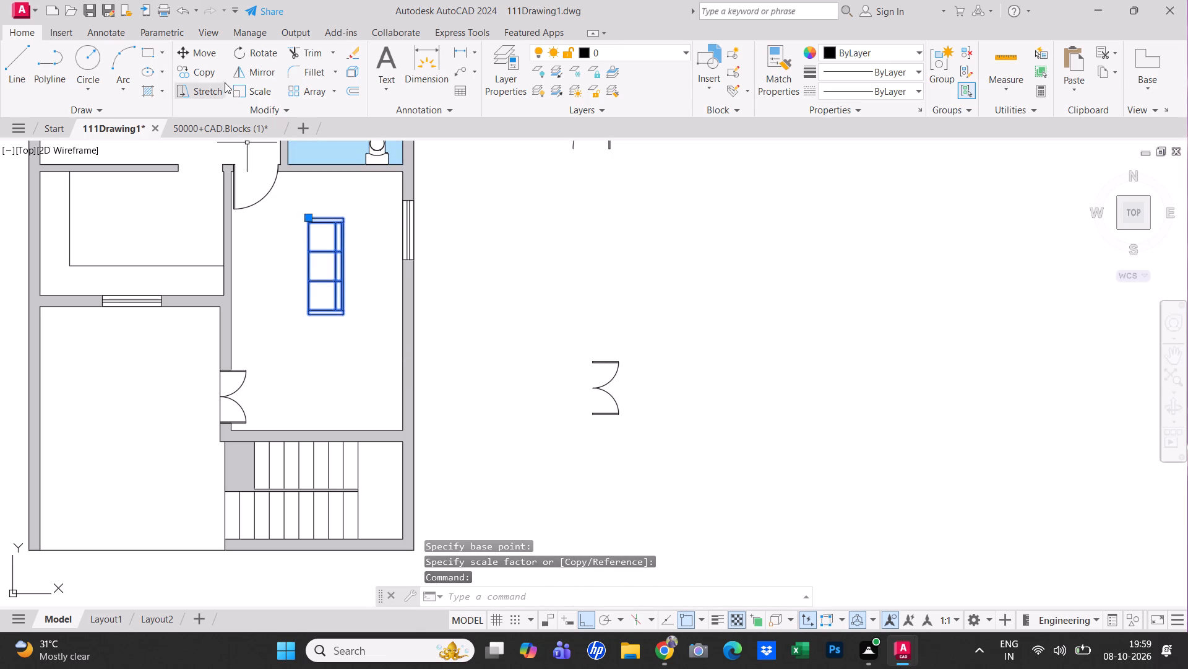
click(208, 54)
click(345, 265)
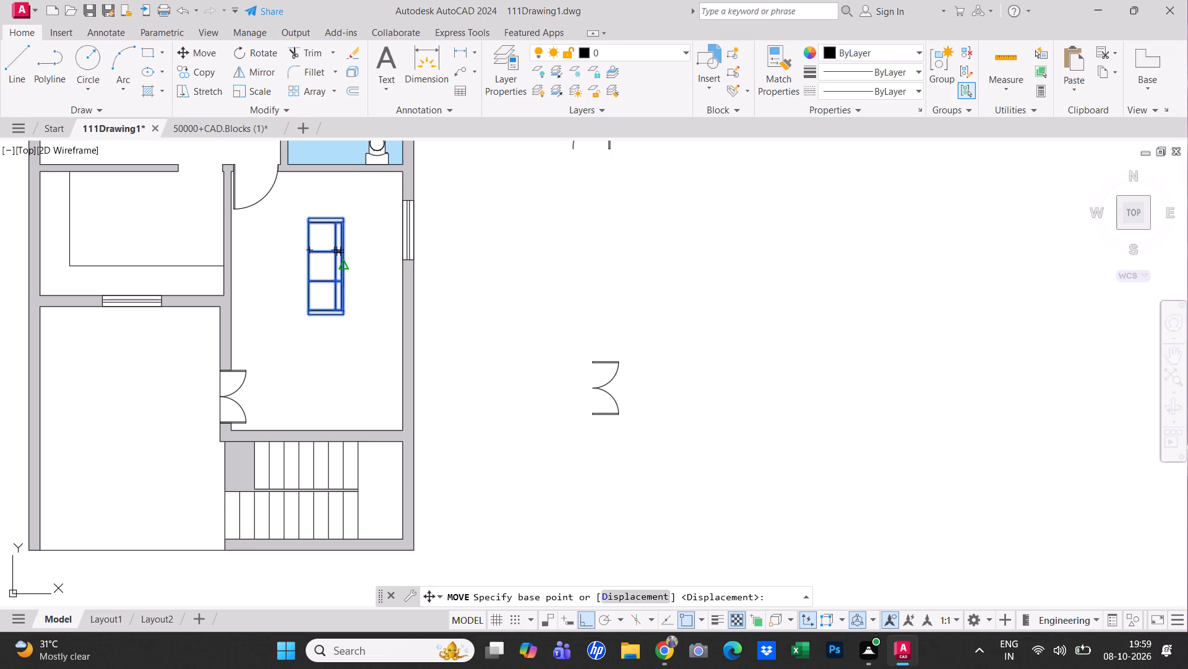
click(393, 315)
click(385, 305)
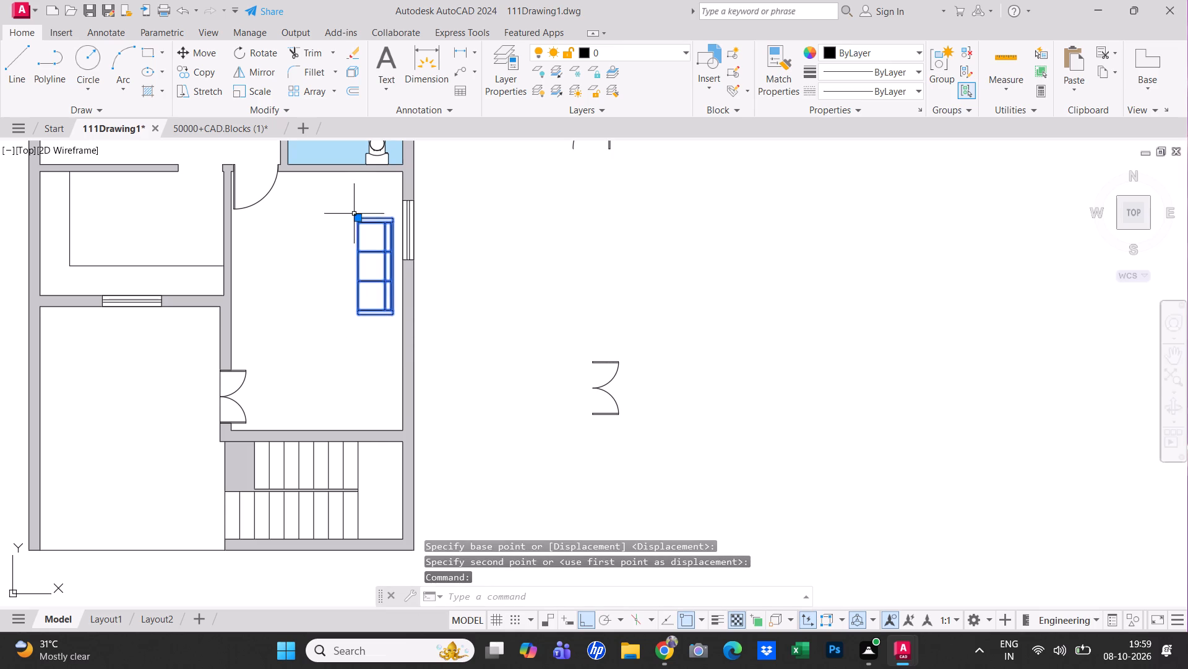
click(355, 216)
click(359, 269)
key(Escape)
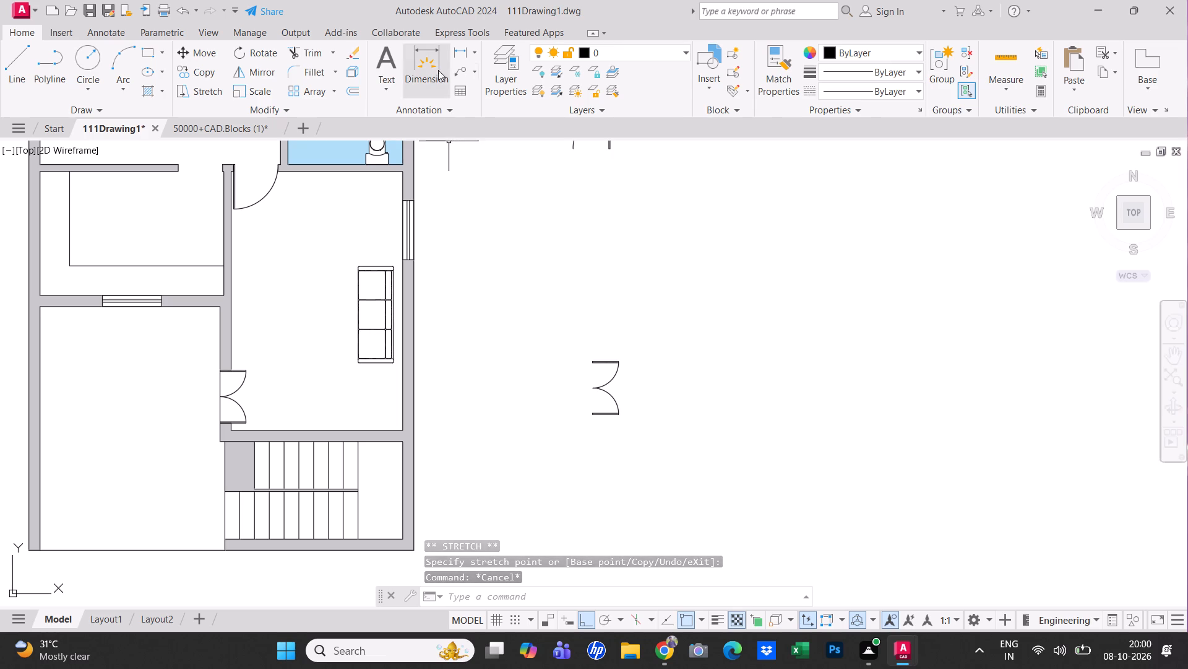
Nudge the three-seat sofa up about 0'-8" and closer to the exterior wall, just below the window.
scroll(384, 296, up, 1)
middle_drag(398, 313, 403, 394)
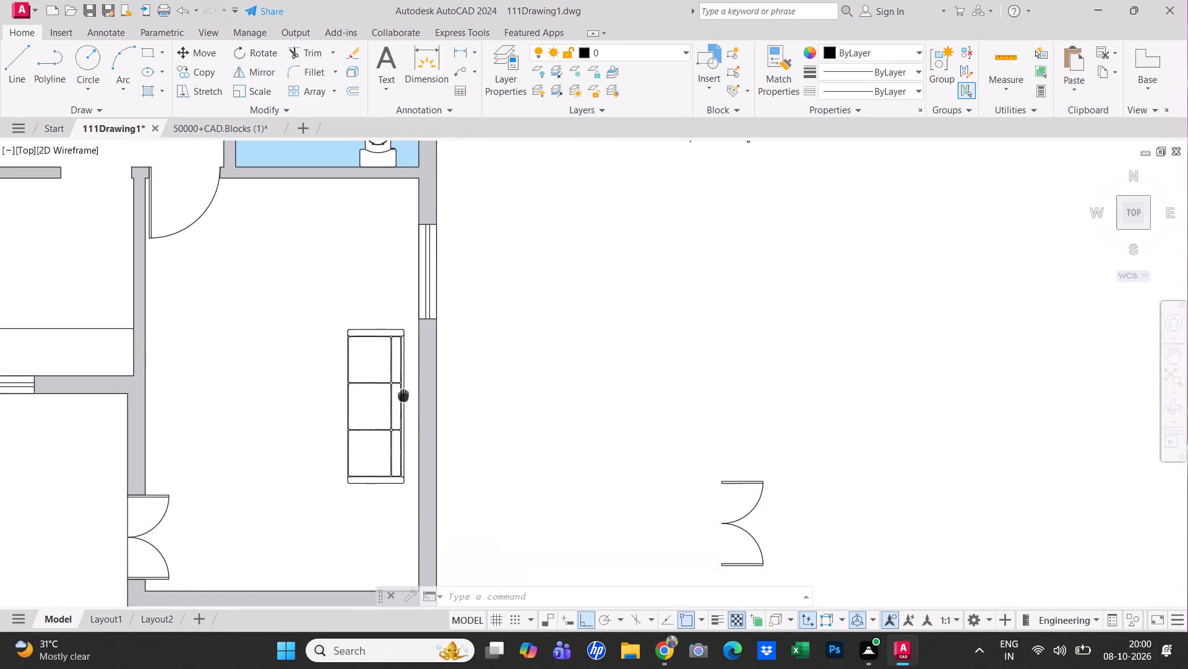
middle_drag(403, 394, 403, 391)
scroll(401, 382, down, 1)
scroll(398, 377, up, 1)
click(398, 377)
key(Escape)
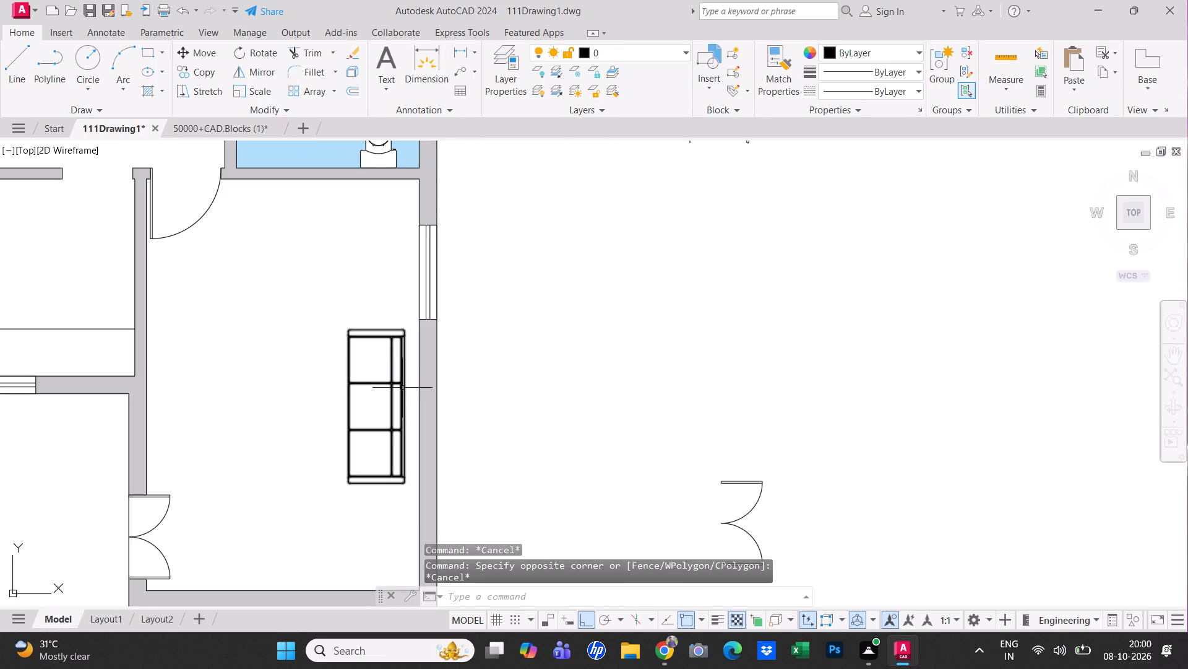
click(402, 388)
click(348, 333)
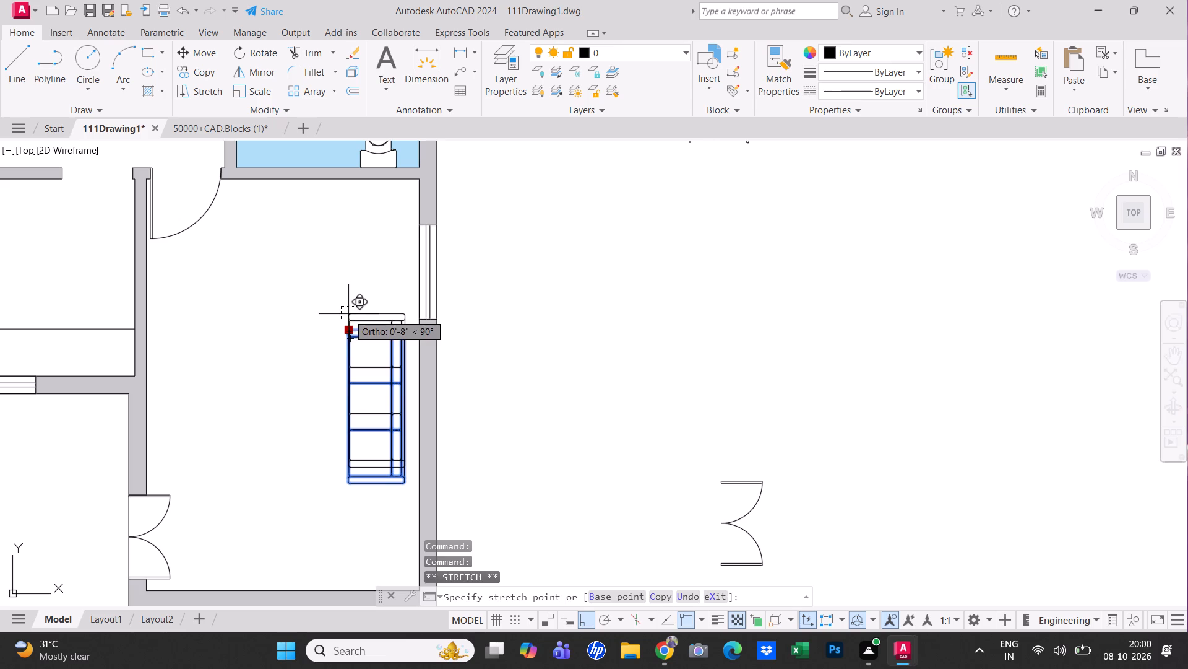
click(348, 314)
click(348, 314)
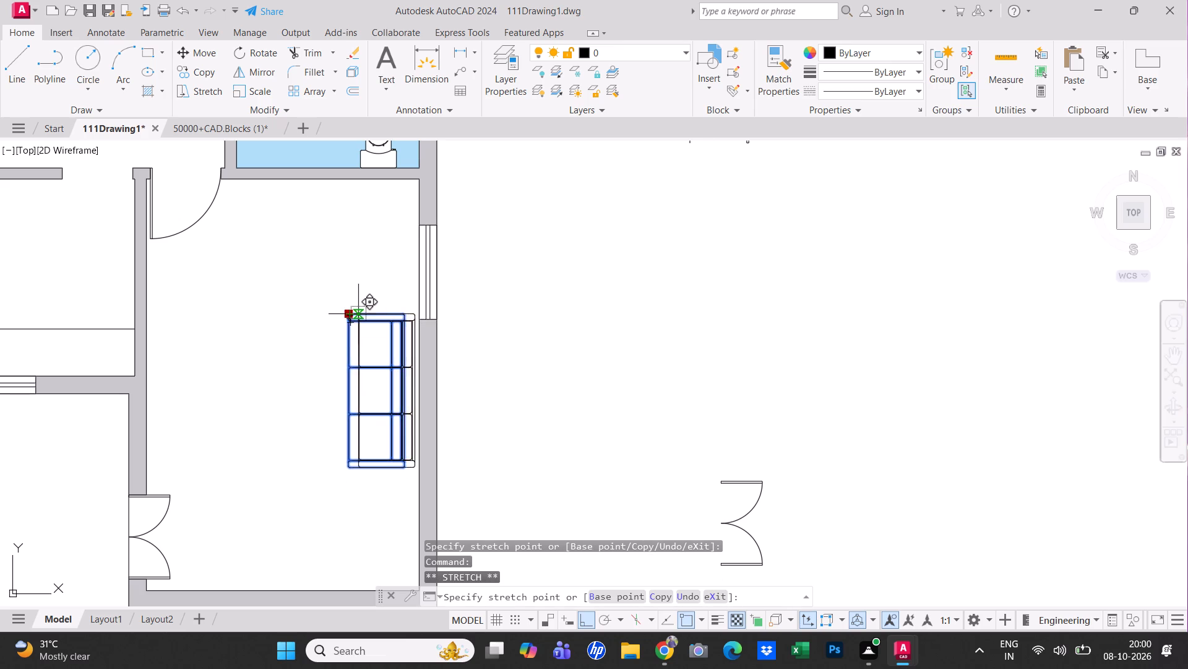
click(358, 314)
key(Escape)
Scale the two-seat sofa outside the floor plan down to roughly the size of the plan's furniture.
middle_drag(334, 318, 356, 326)
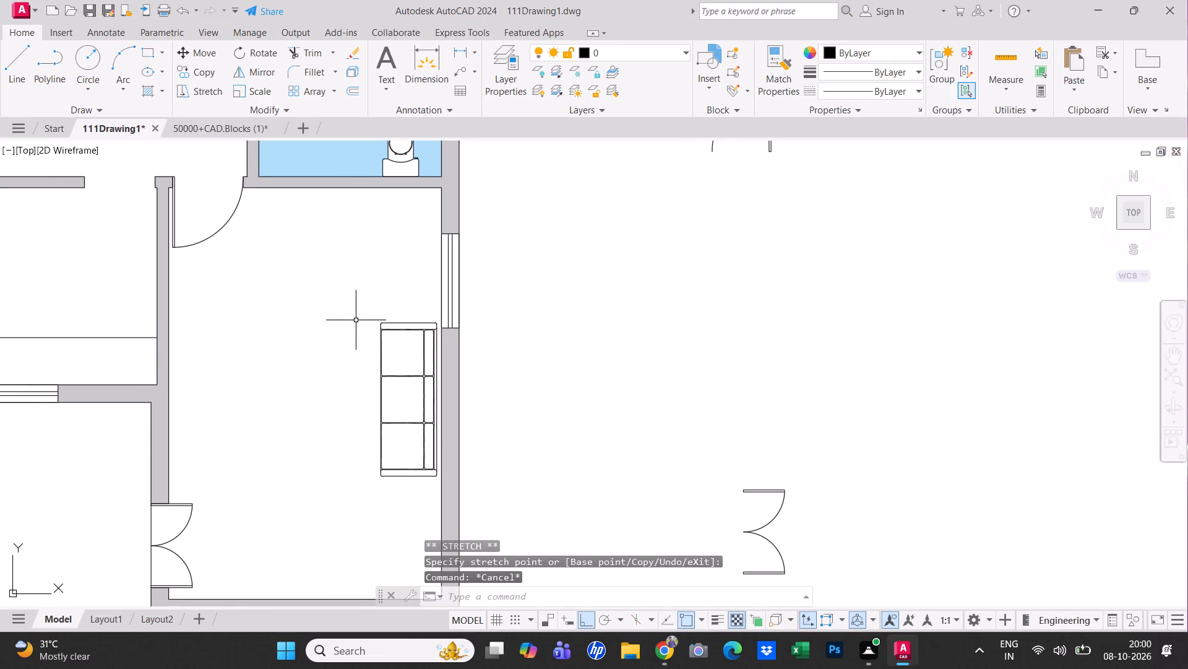
scroll(640, 250, down, 2)
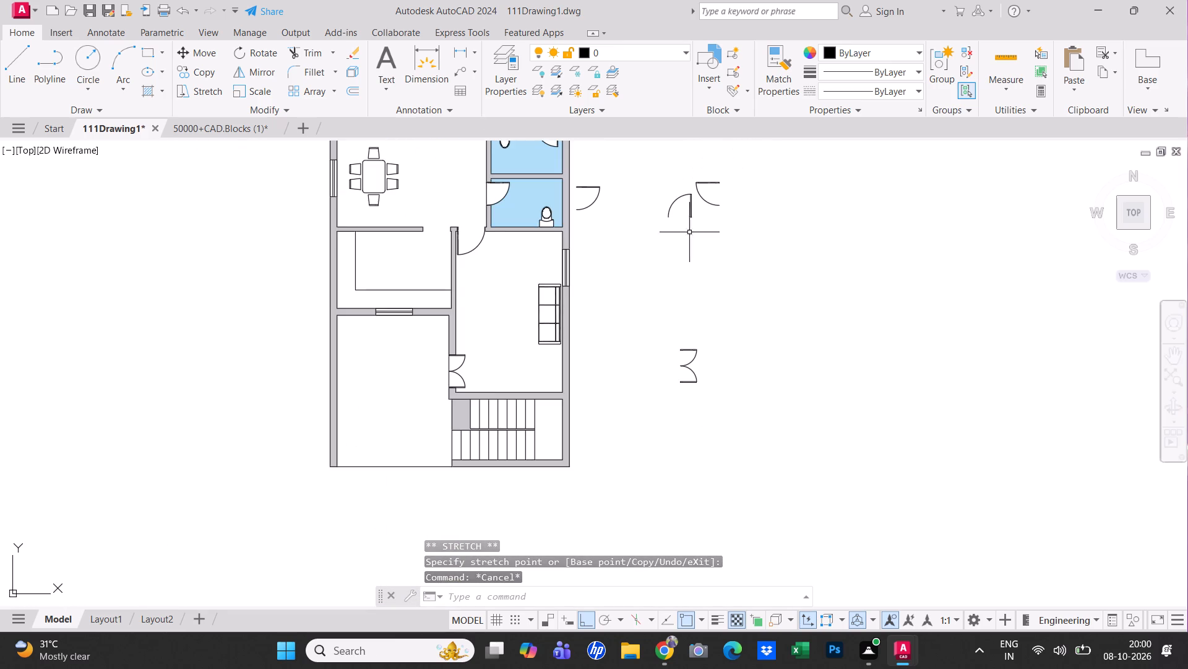
scroll(690, 245, down, 1)
middle_drag(689, 263, 418, 351)
scroll(418, 349, down, 3)
scroll(425, 310, up, 1)
scroll(428, 308, down, 1)
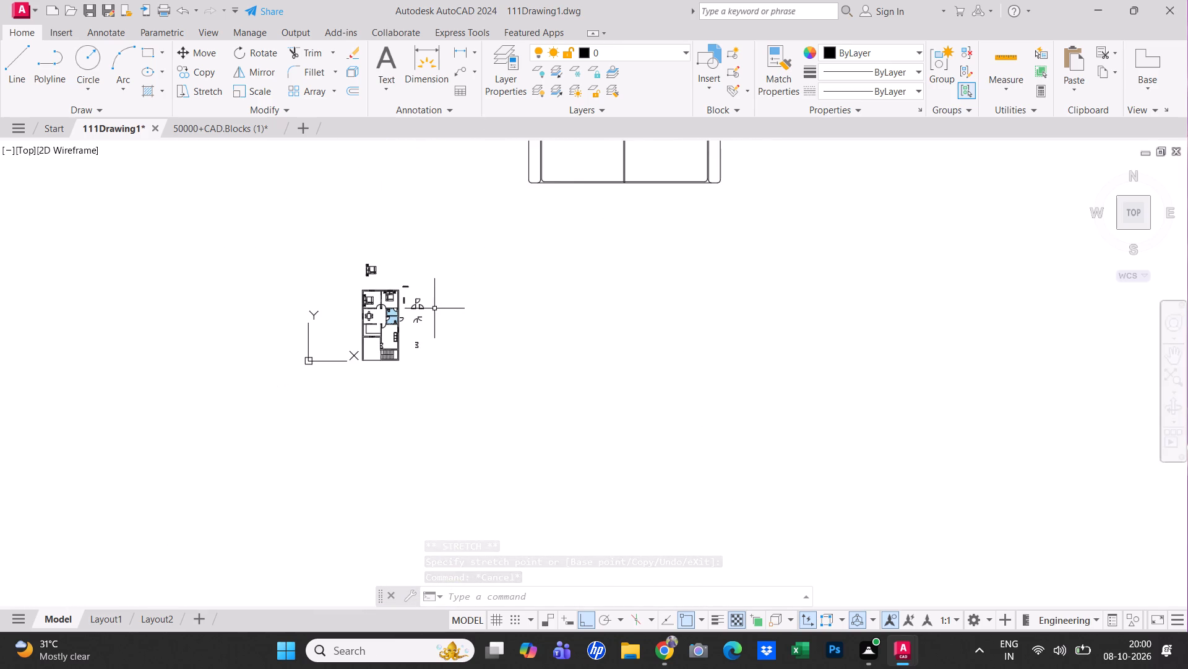
click(582, 183)
middle_drag(582, 218, 486, 404)
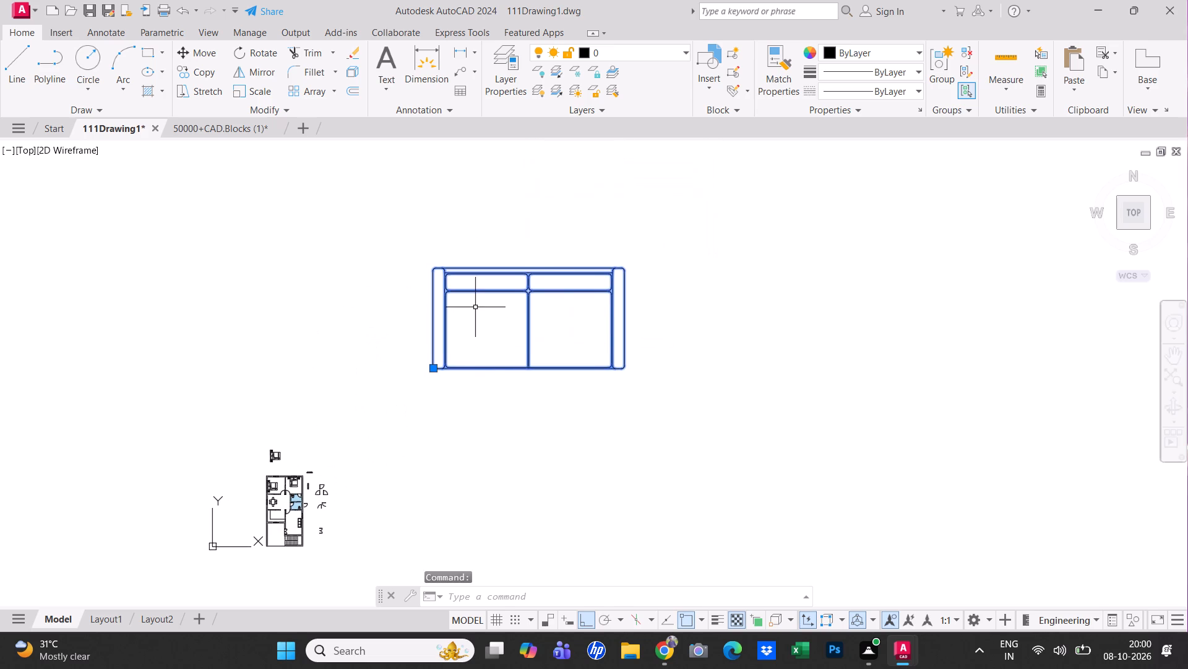
right_click(475, 307)
click(522, 396)
click(507, 330)
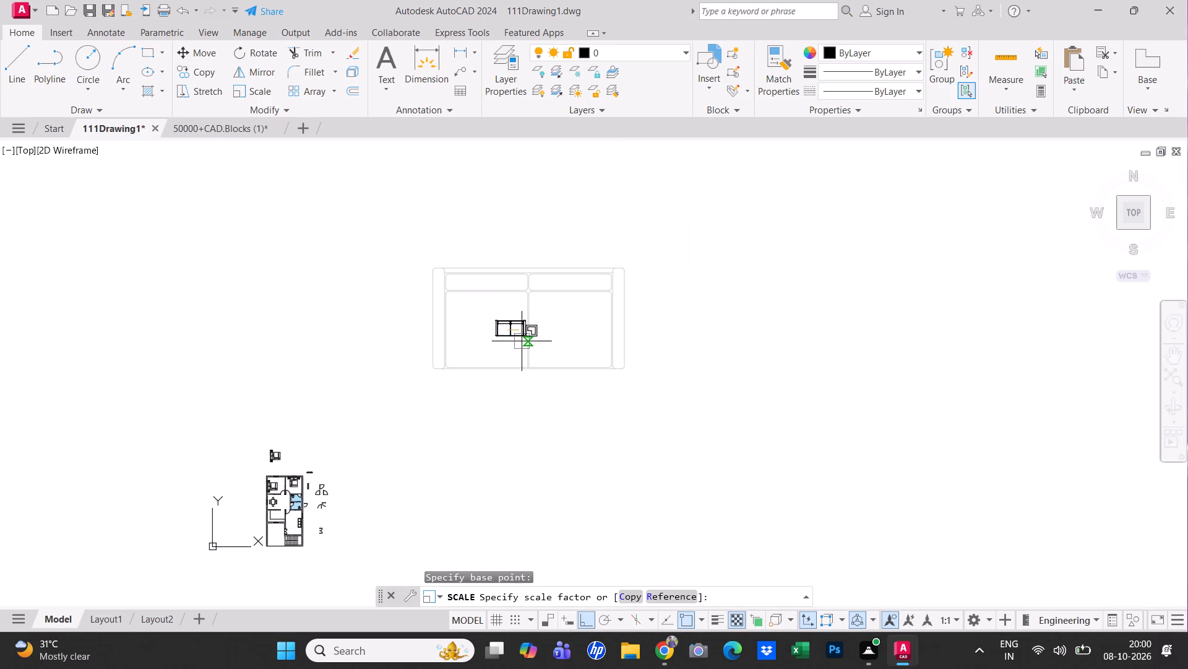
click(510, 330)
Finish scaling the two-seat sofa outside the floor plan down to the size of the plan's furniture.
click(508, 331)
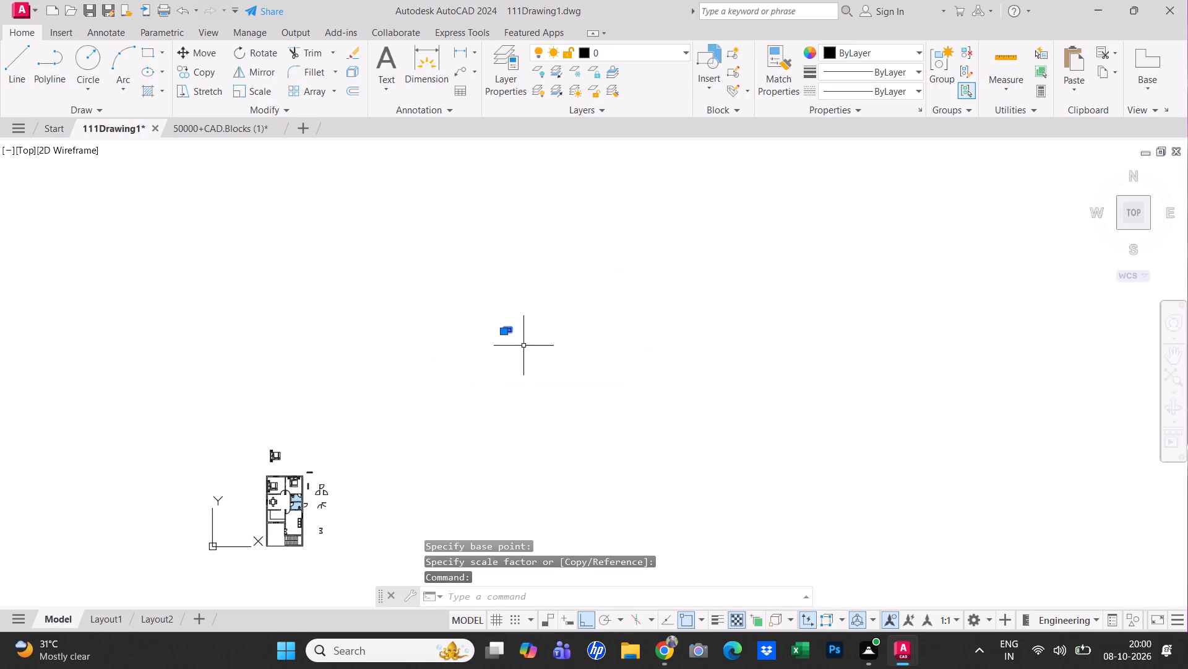
Cut the two-seat sofa and paste it into the room below the bathroom, just above the three-seat sofa.
key(ctrl+x)
scroll(374, 491, down, 1)
scroll(262, 542, up, 3)
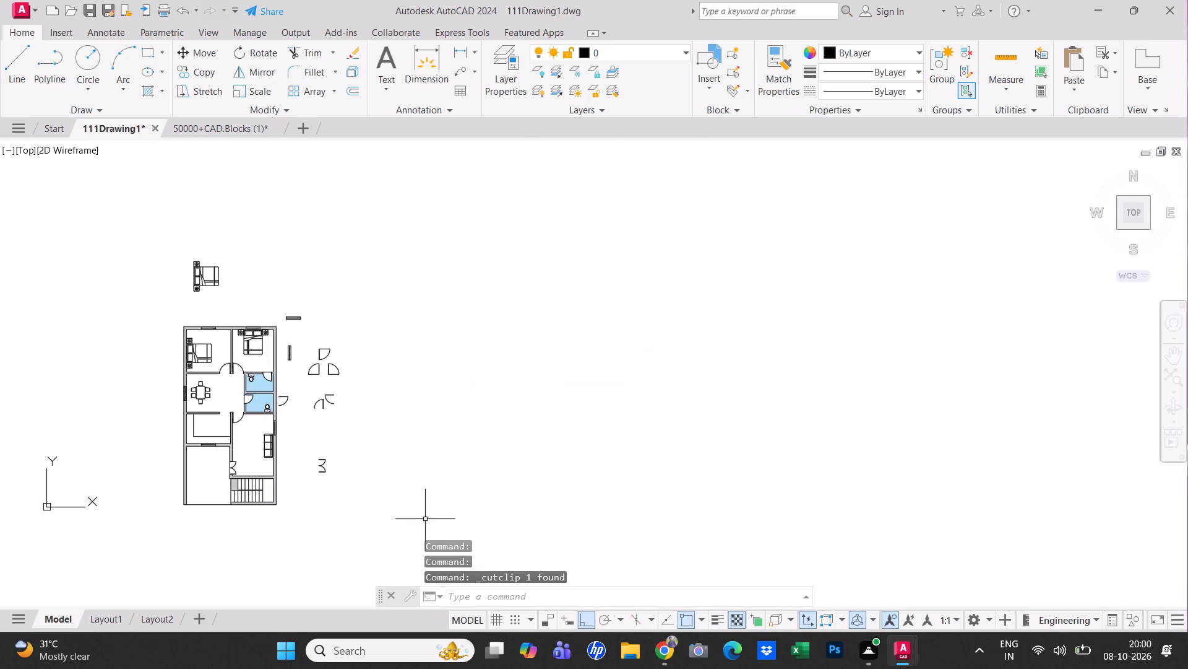
ctrl+scroll(287, 456, up, 3)
ctrl+middle_drag(296, 453, 429, 422)
key(ctrl+v)
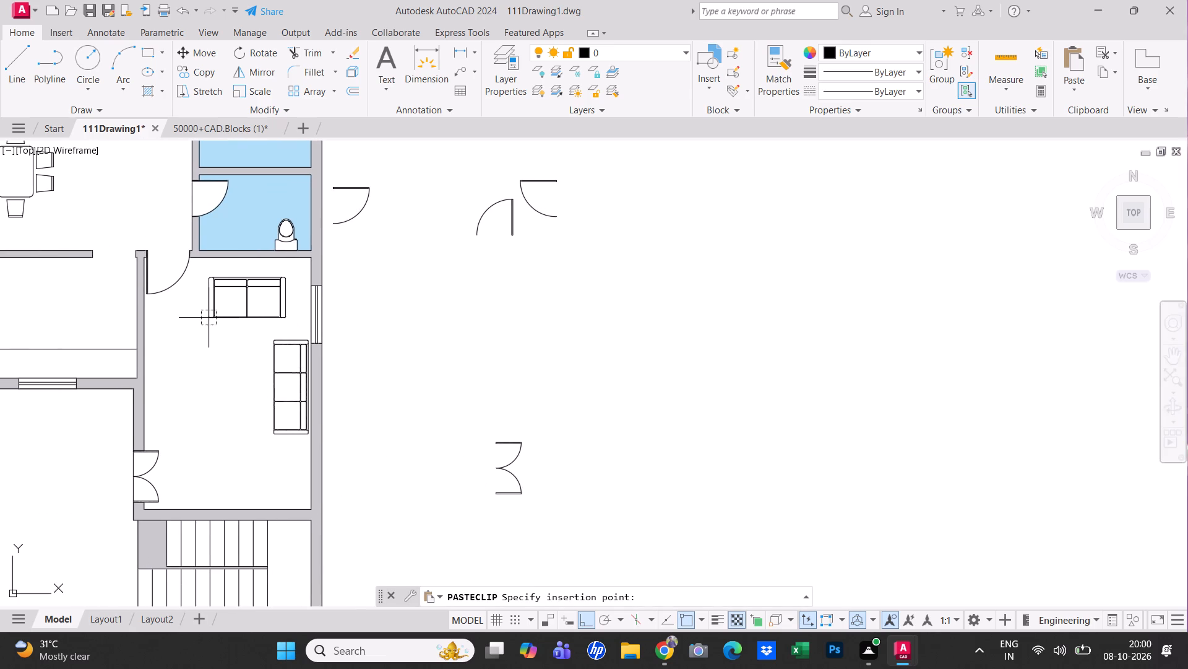
click(211, 316)
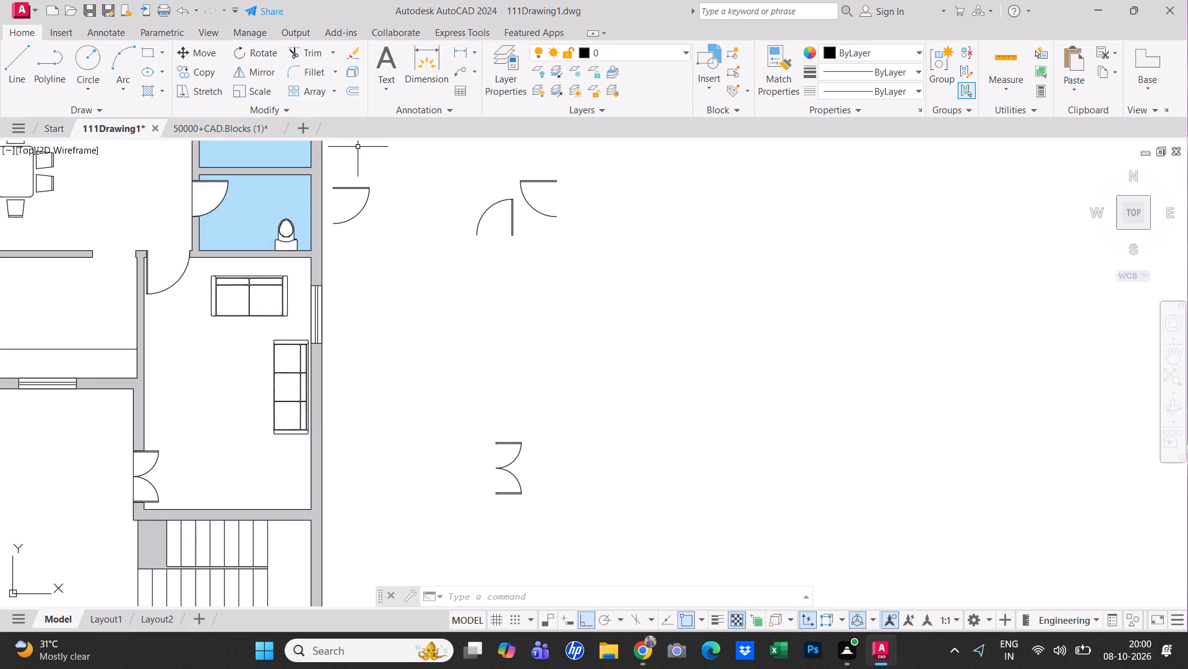
Draw an upright rectangle for a coffee table alongside the front of the three-seat sofa.
click(145, 56)
click(222, 343)
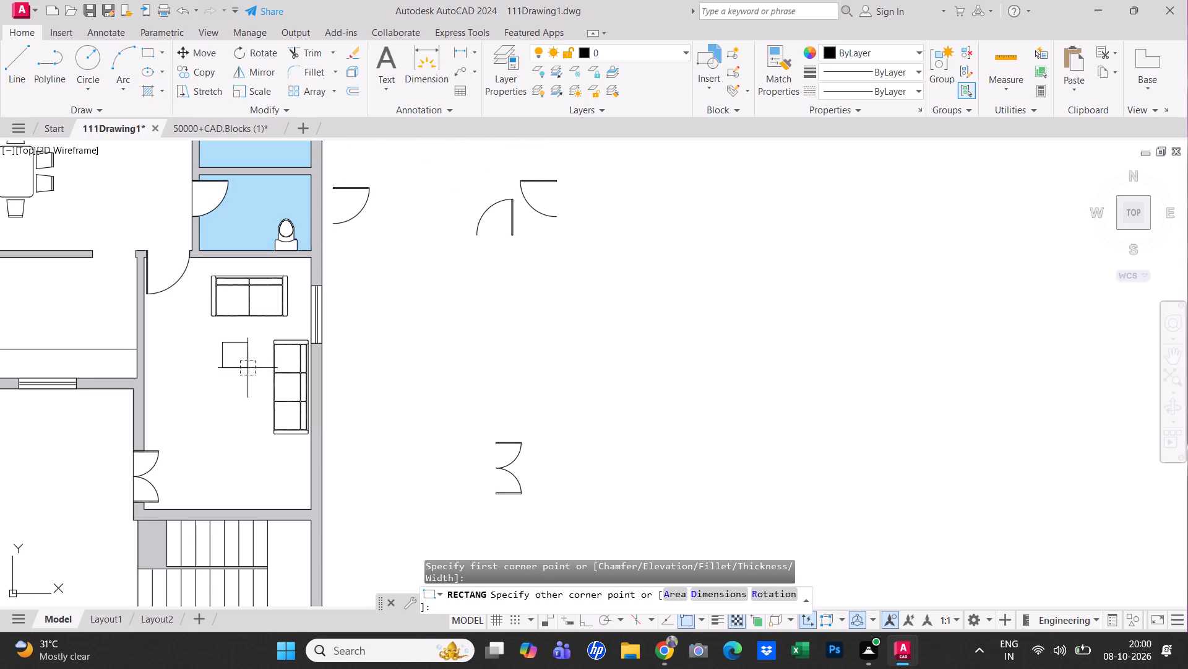
click(263, 422)
key(Escape)
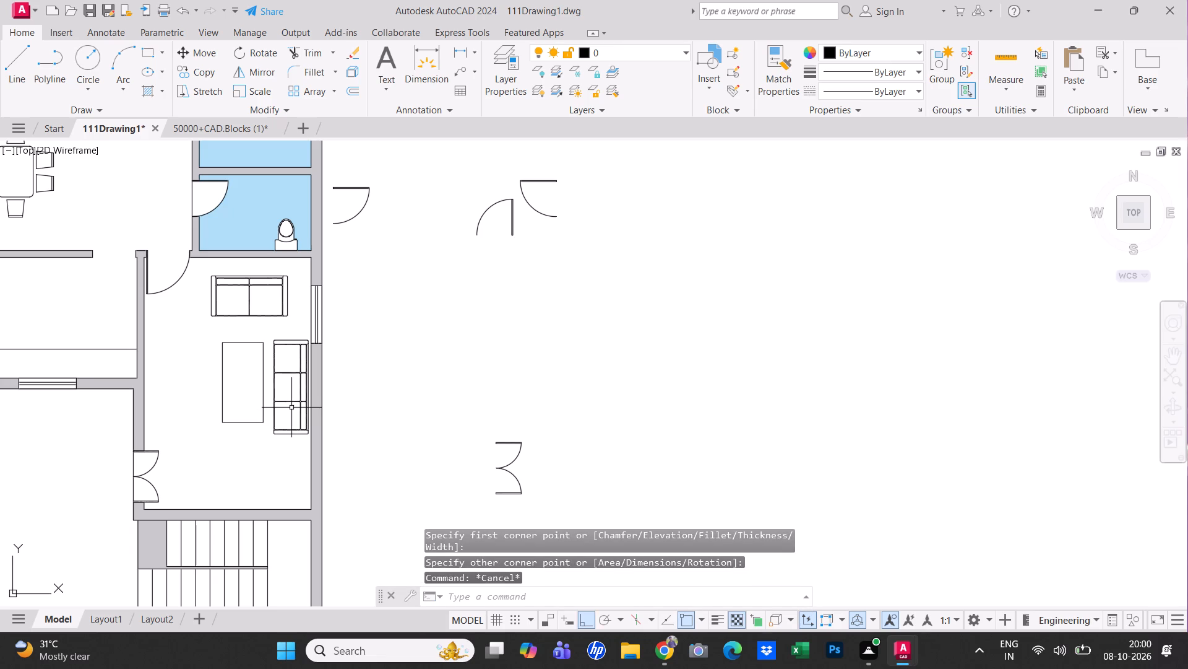
Offset the coffee table rectangle inward by 0.5.
text(o)
key(space)
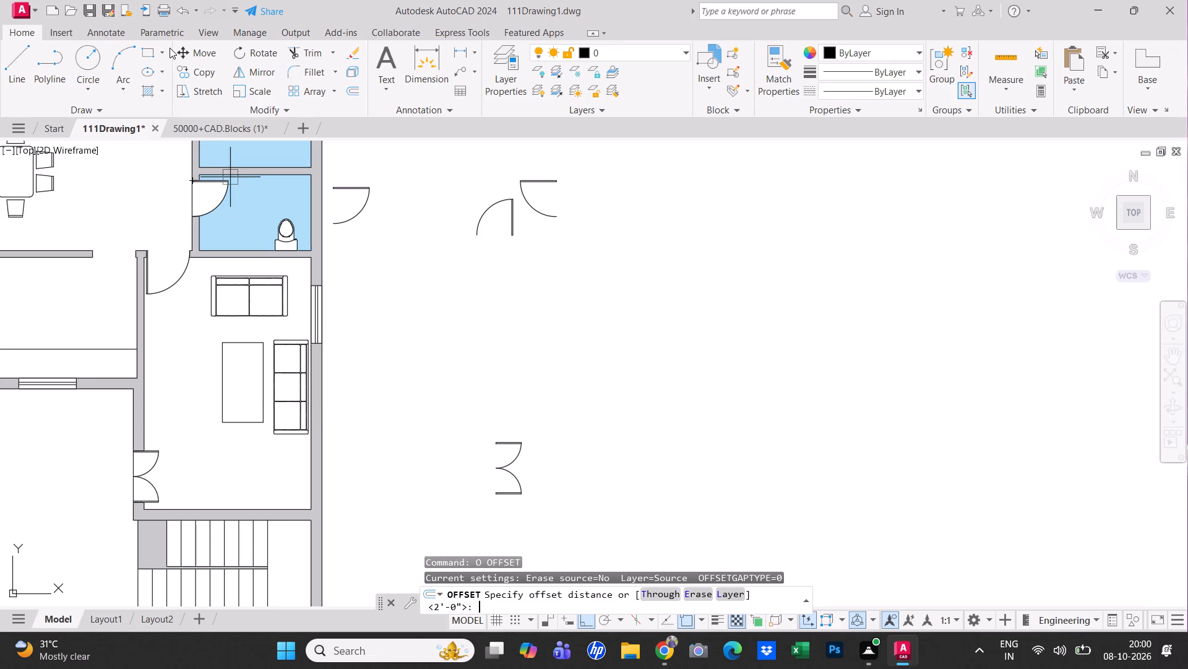
text(0.5)
key(Return)
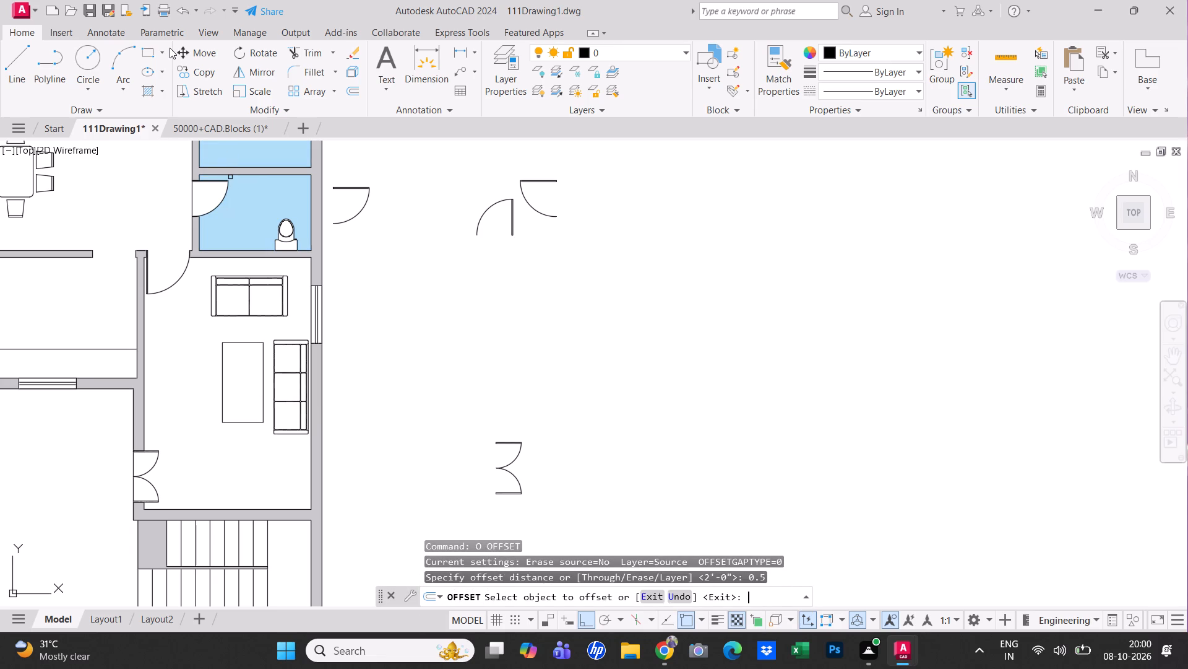
click(242, 343)
click(244, 357)
key(Escape)
Offset the coffee table's inner rectangle inward again by the same distance.
scroll(227, 367, up, 2)
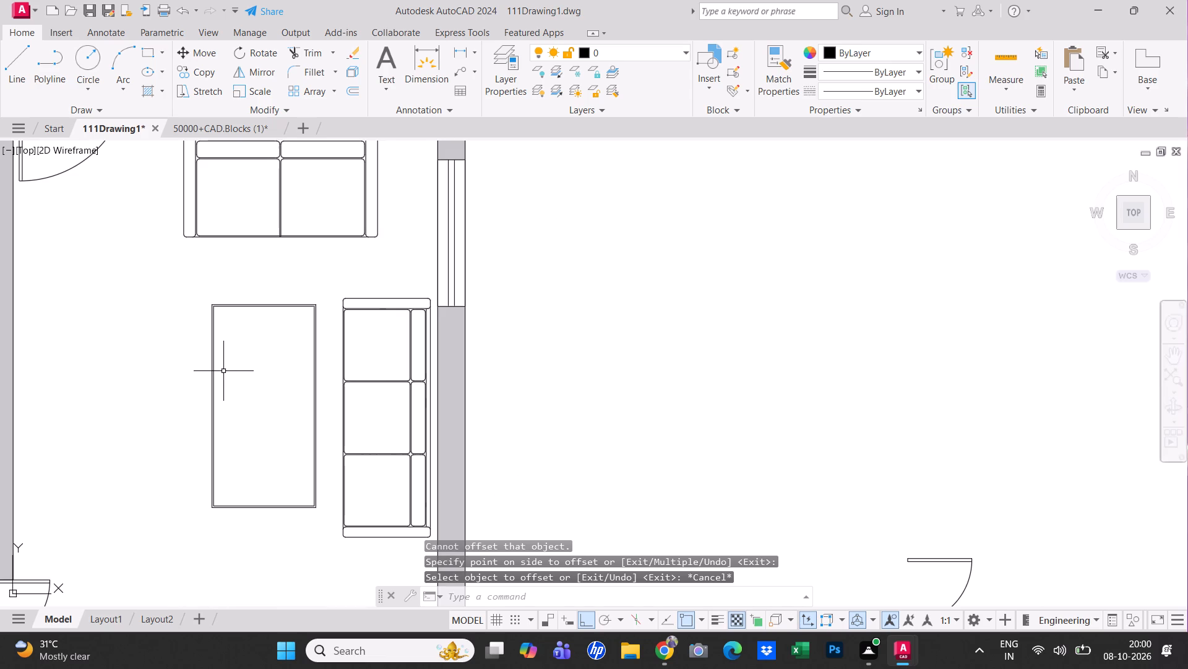
scroll(217, 357, up, 2)
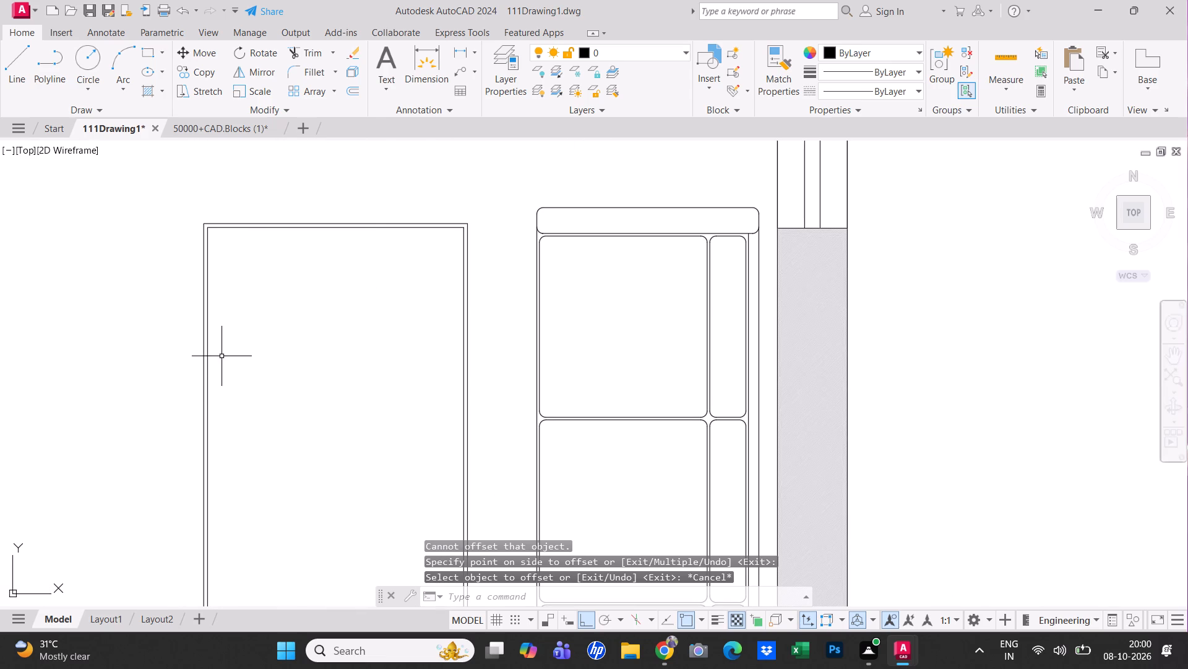
right_click(222, 356)
click(305, 75)
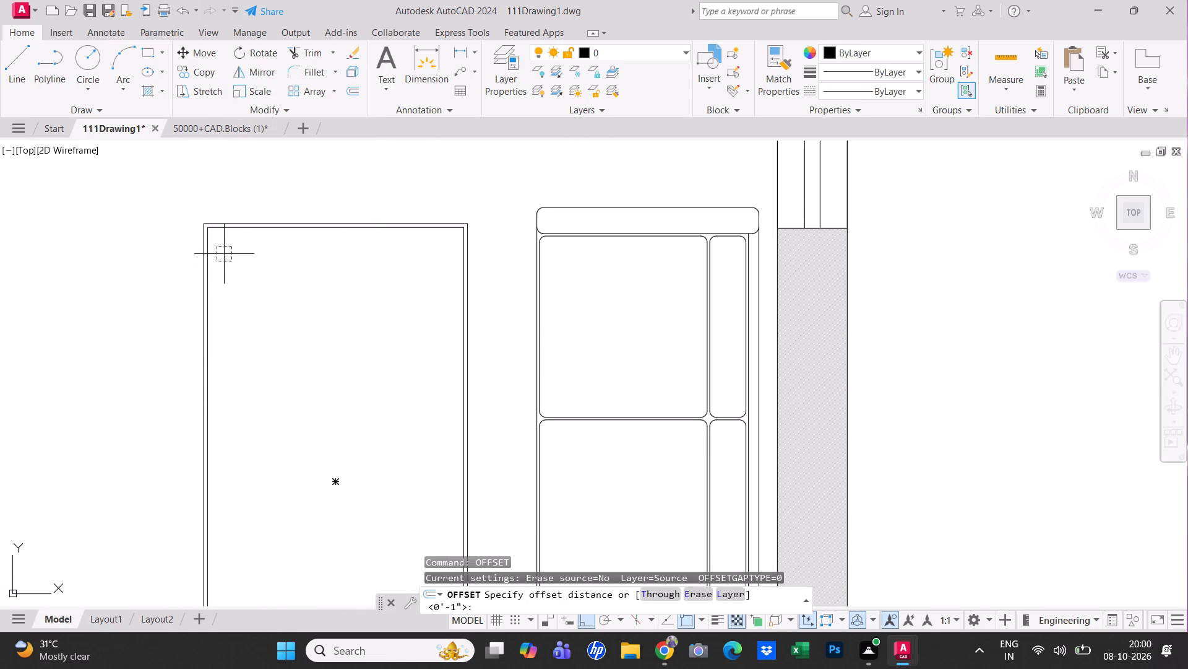
key(space)
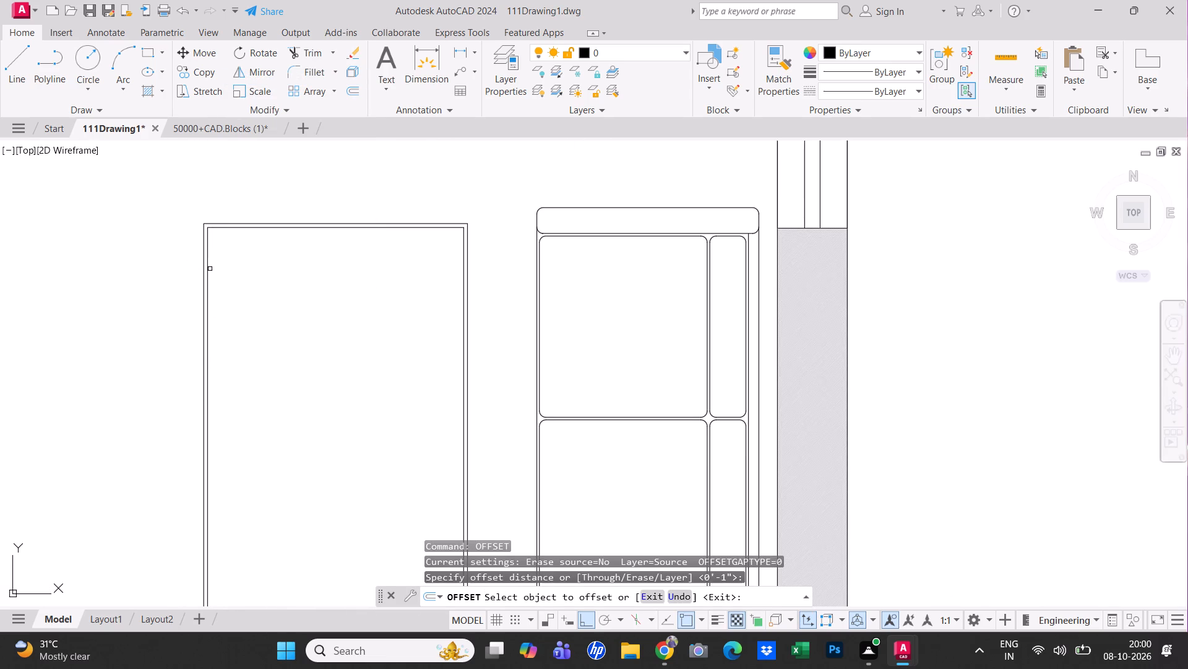
click(209, 269)
click(279, 270)
key(Escape)
Erase the middle of the coffee table's three nested rectangles.
click(206, 241)
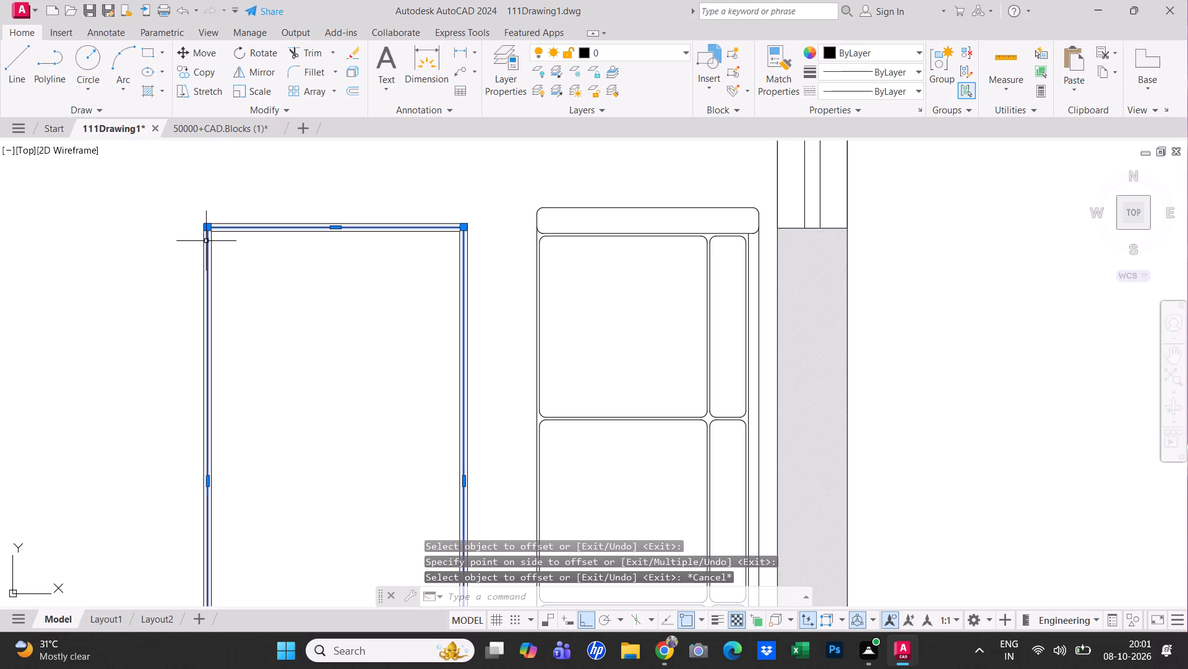
text(e)
key(space)
scroll(231, 258, down, 2)
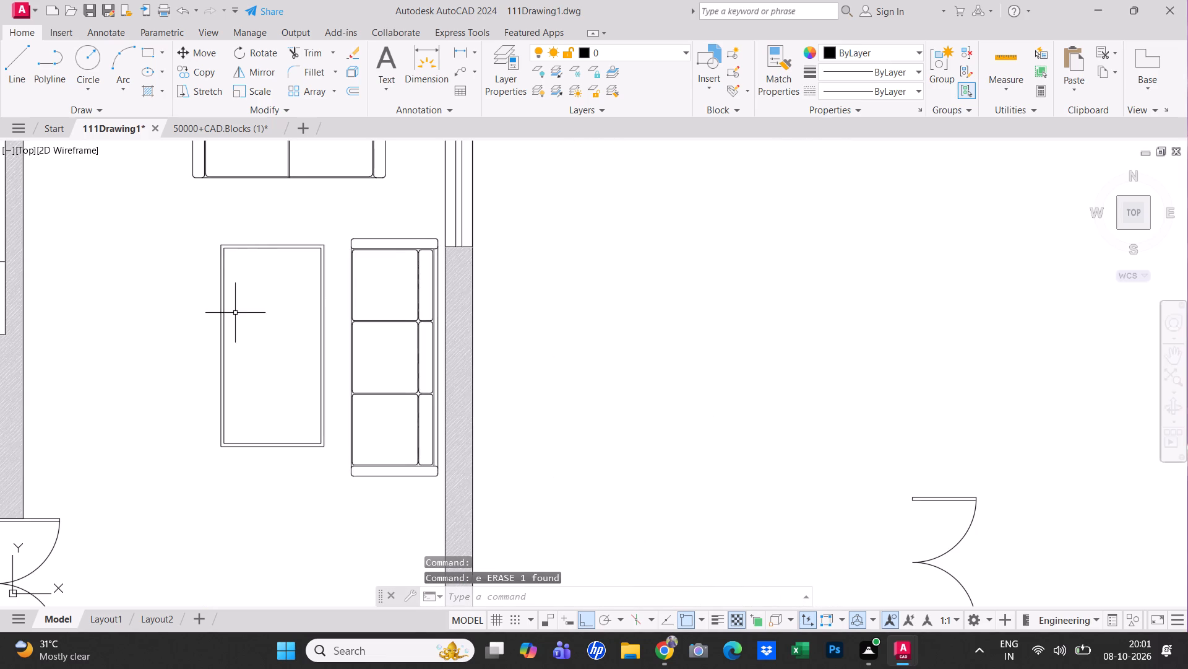
key(Escape)
Draw a small square from the coffee table's outer upper-left corner, overlapping the inner rectangle's corner.
middle_drag(236, 316, 293, 317)
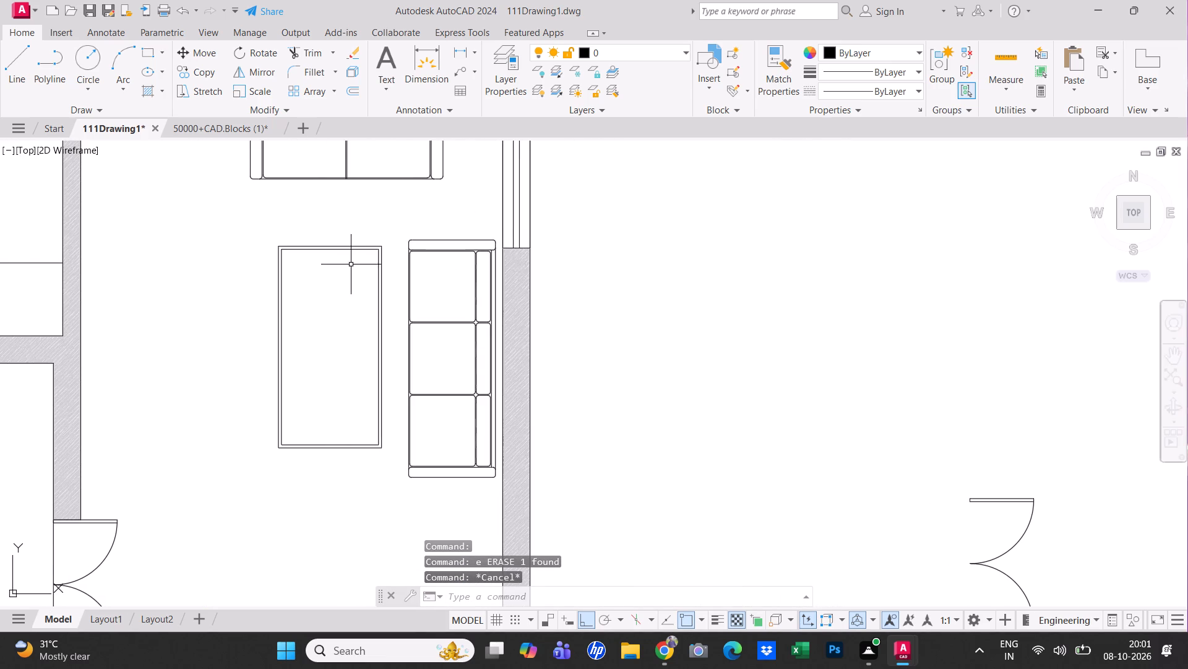
scroll(343, 254, up, 1)
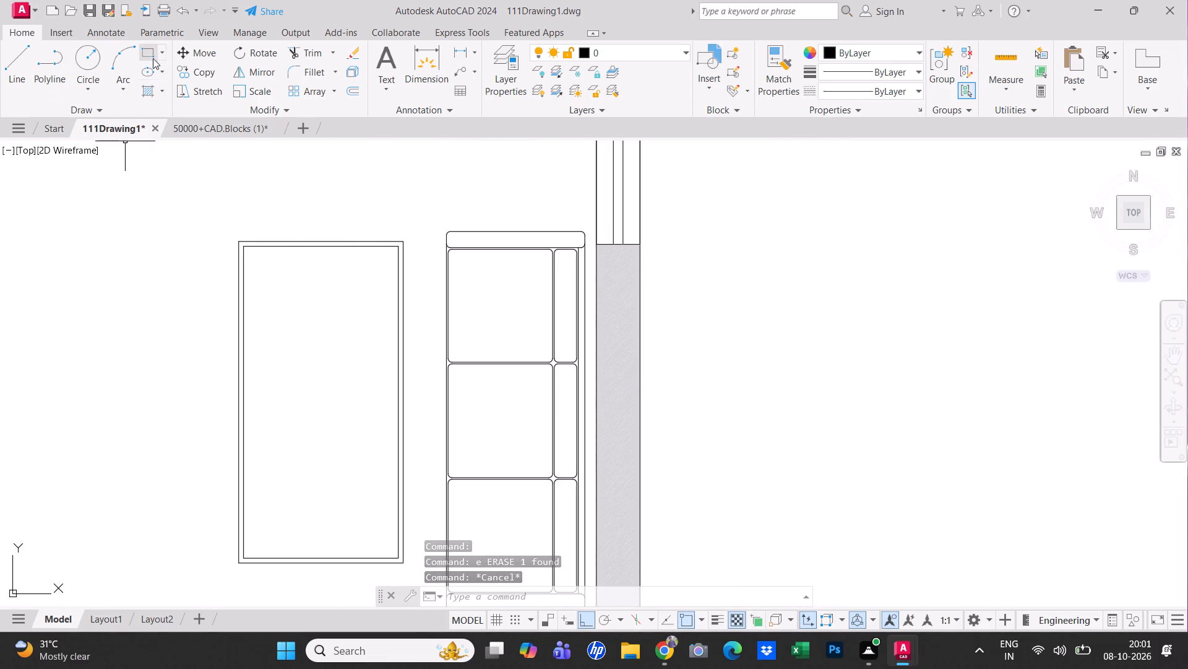
click(153, 56)
scroll(215, 208, up, 2)
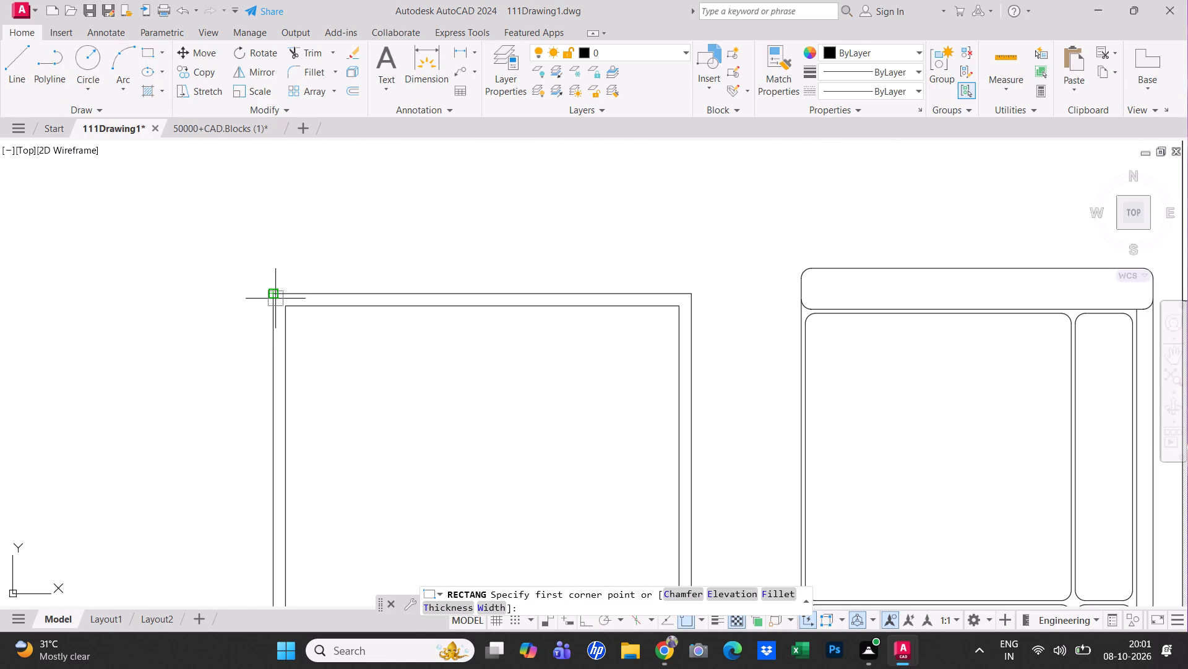
click(272, 295)
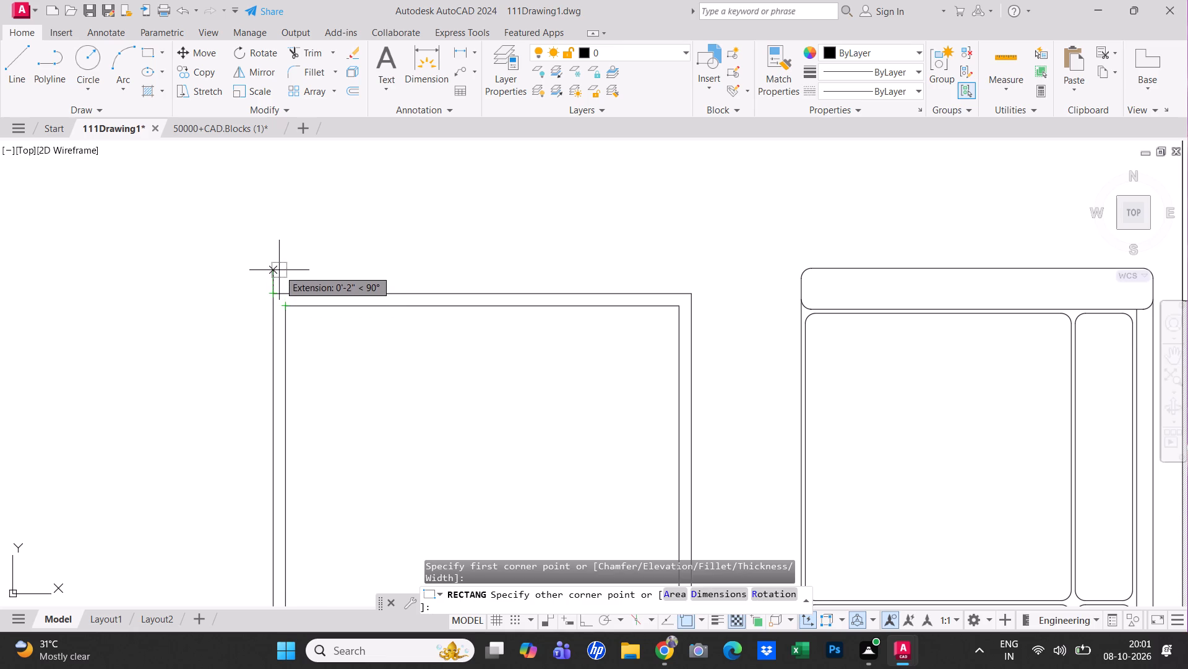
scroll(285, 284, up, 1)
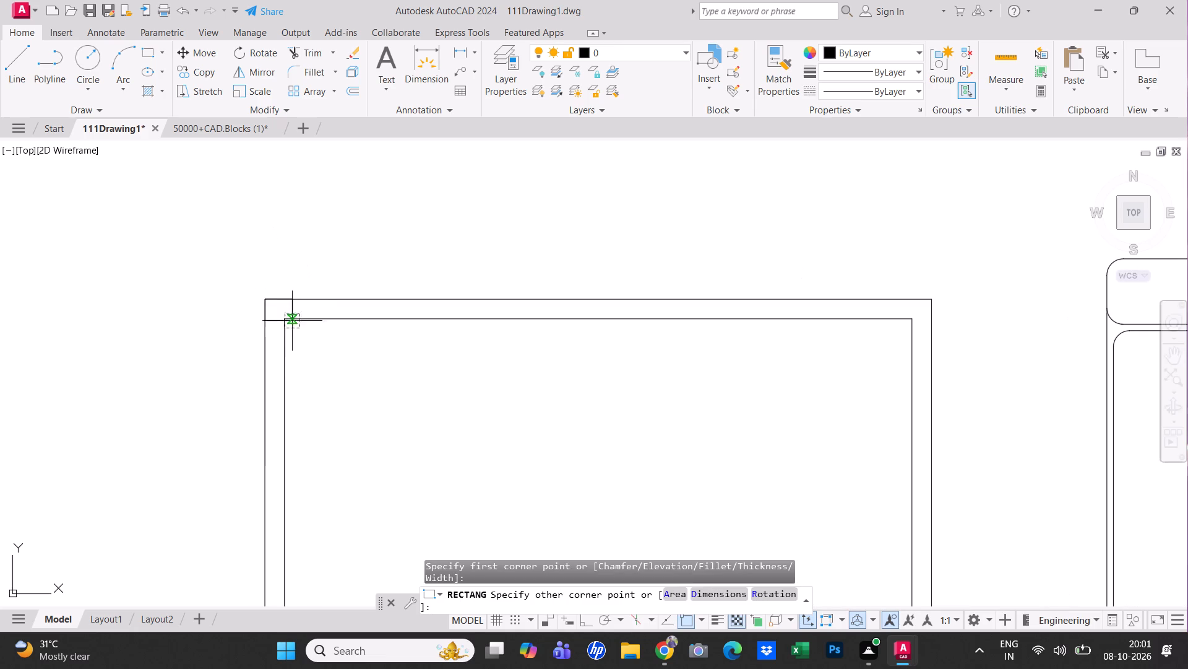
click(299, 333)
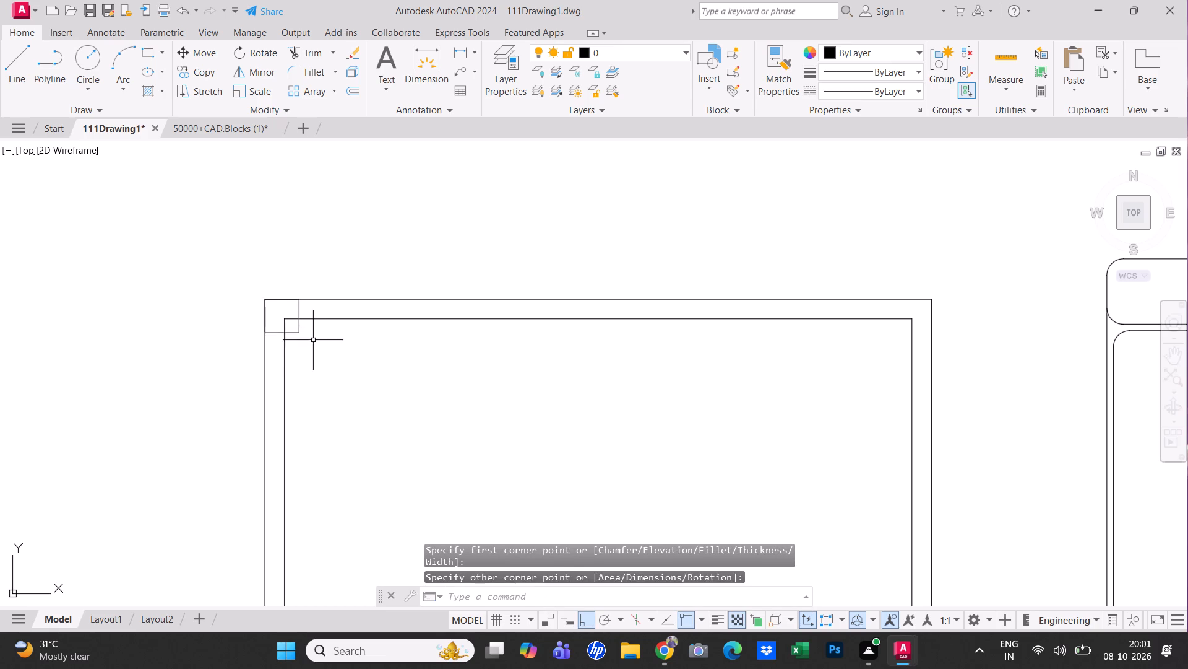
key(Escape)
Copy the small corner square to the coffee table's outer upper-right corner.
click(294, 333)
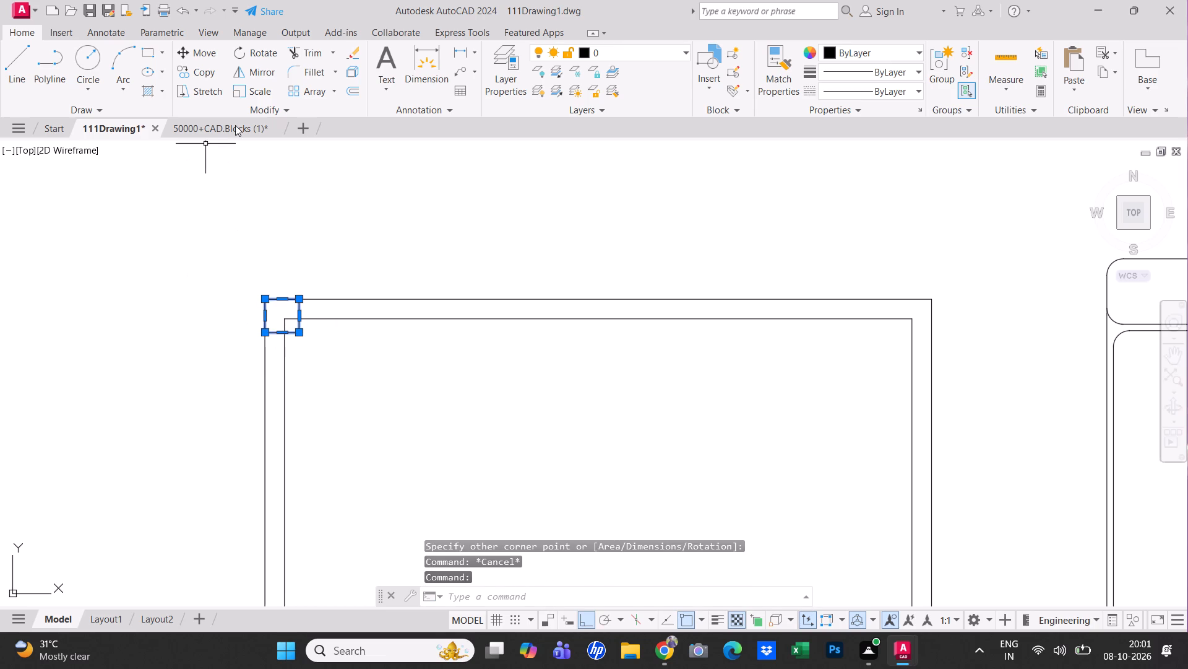
click(204, 75)
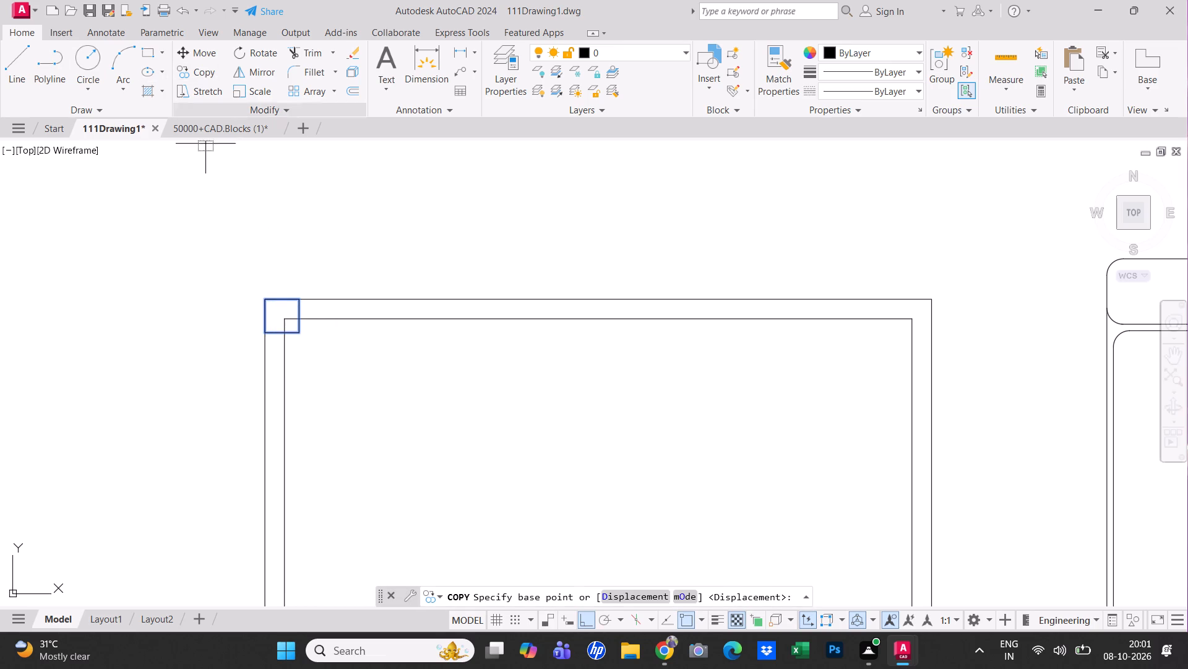
click(300, 300)
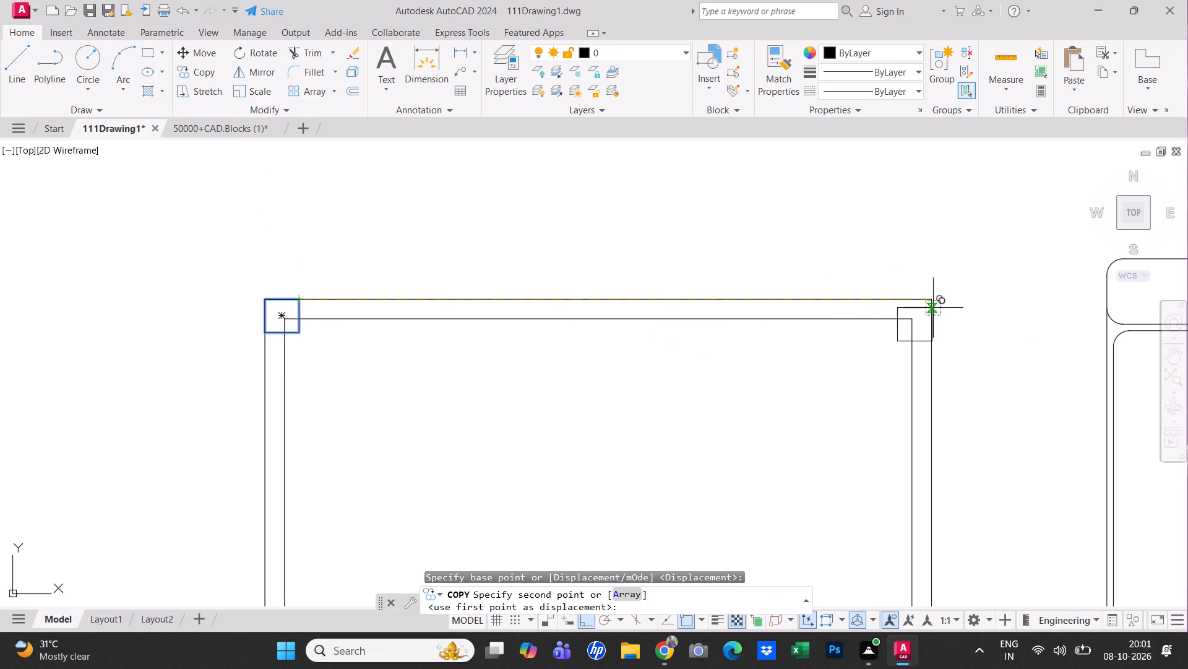
click(932, 302)
middle_drag(837, 336, 768, 147)
scroll(768, 147, down, 1)
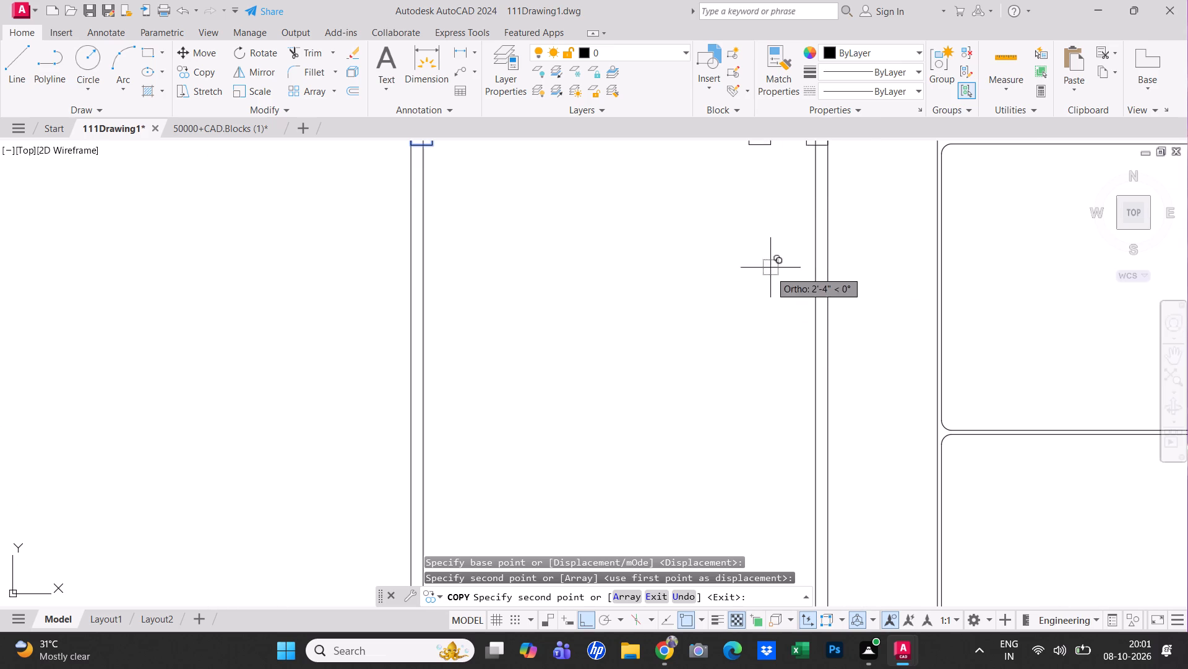
middle_drag(452, 231, 465, 265)
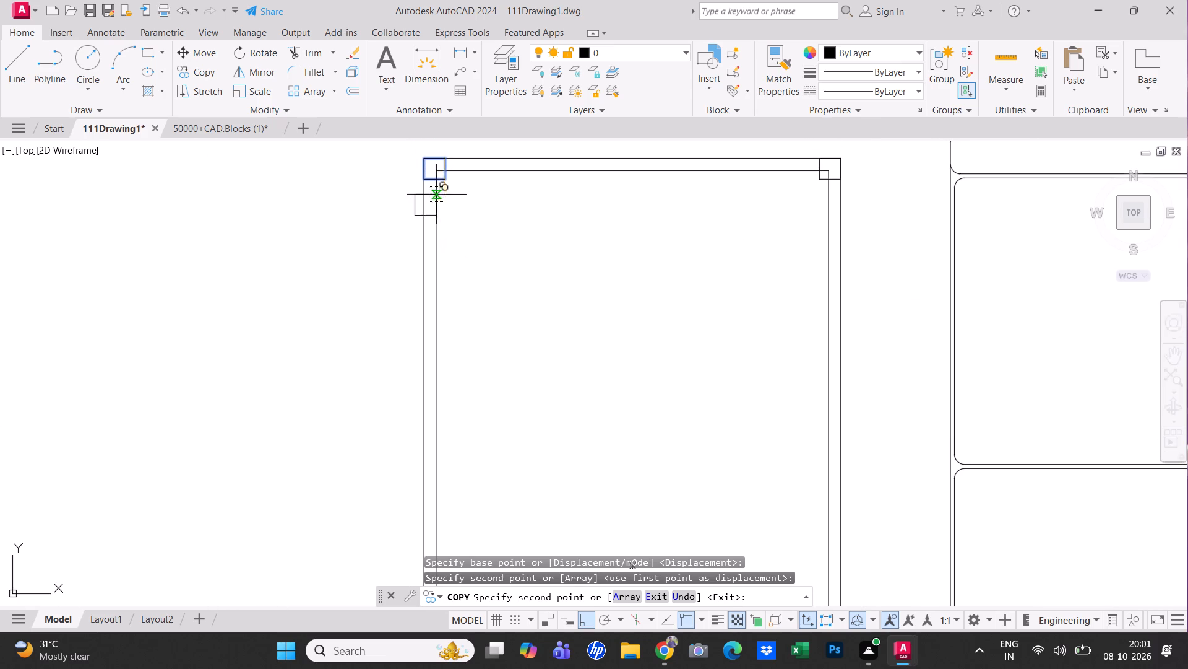
key(Escape)
Copy the upper-left corner square to the coffee table's outer lower-left corner.
click(431, 178)
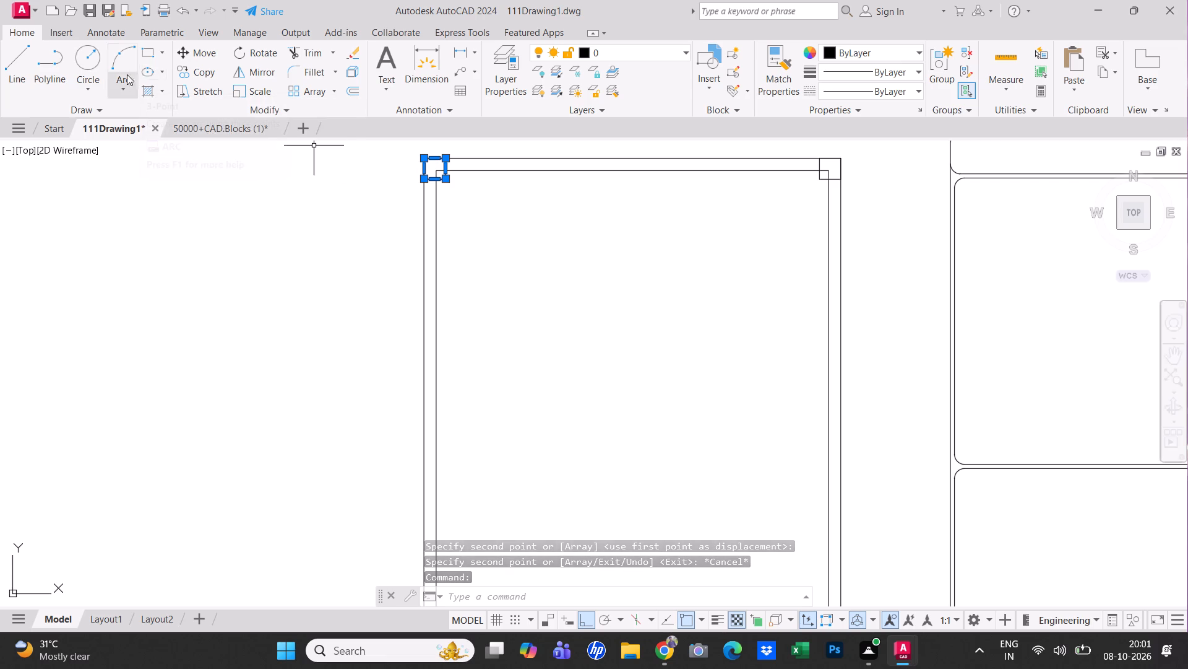
click(185, 71)
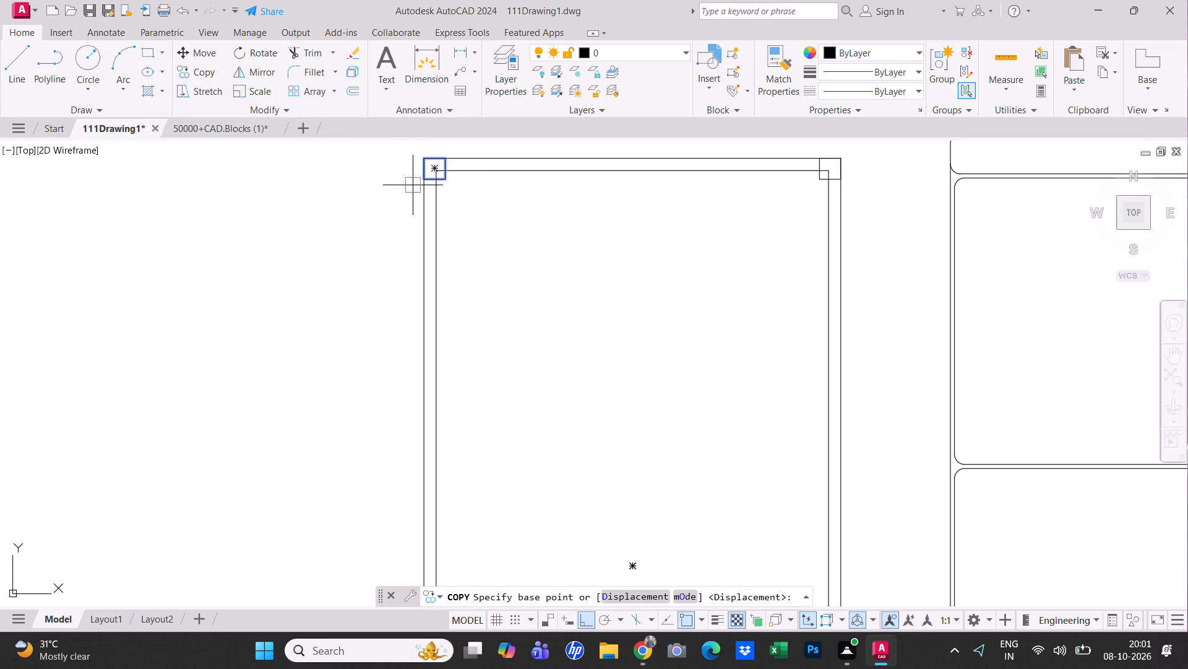
click(421, 180)
middle_drag(459, 233, 418, 83)
scroll(400, 345, down, 2)
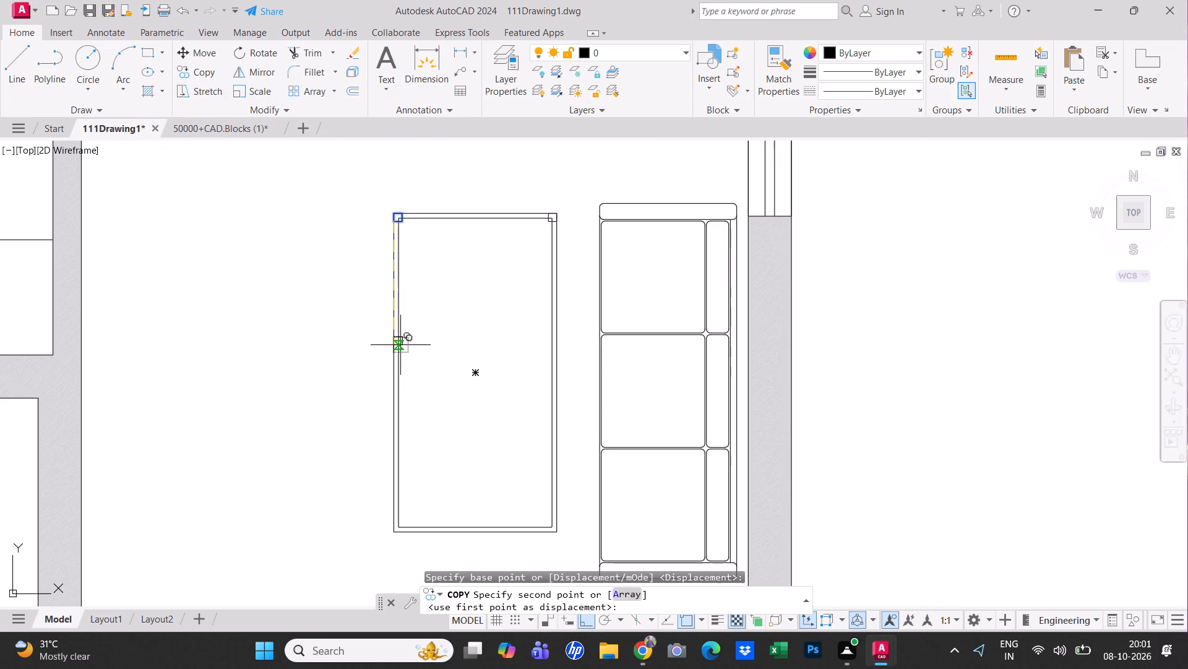
scroll(410, 517, up, 2)
click(376, 543)
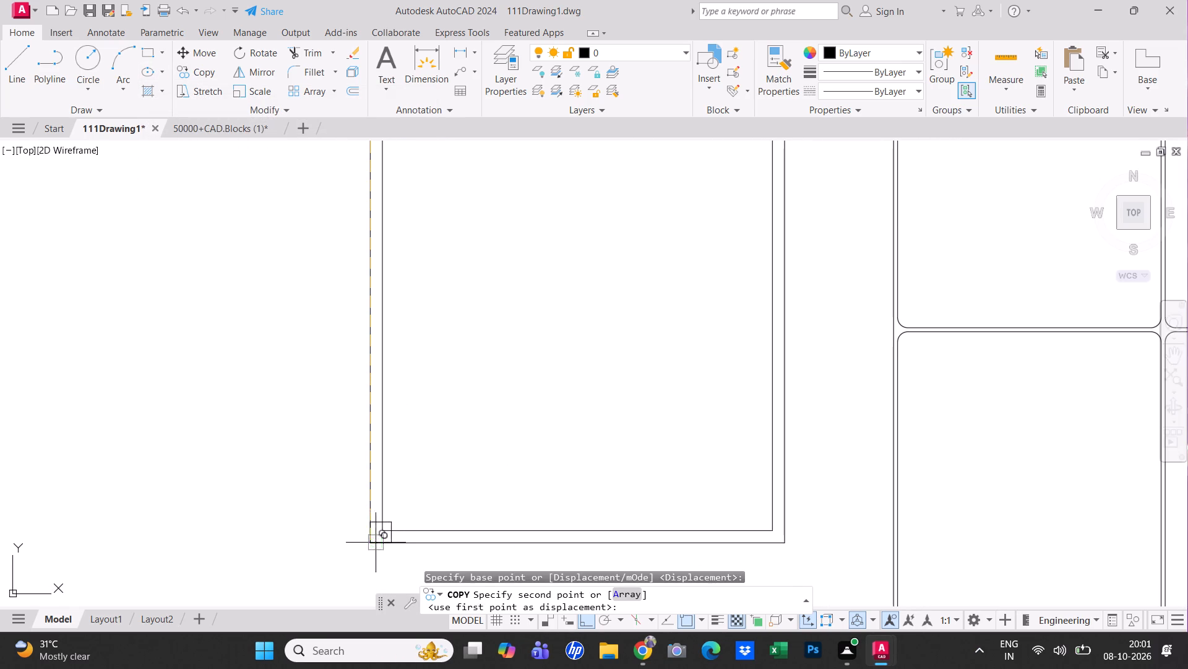
key(Escape)
Copy the lower-left corner square to the coffee table's outer lower-right corner.
click(391, 523)
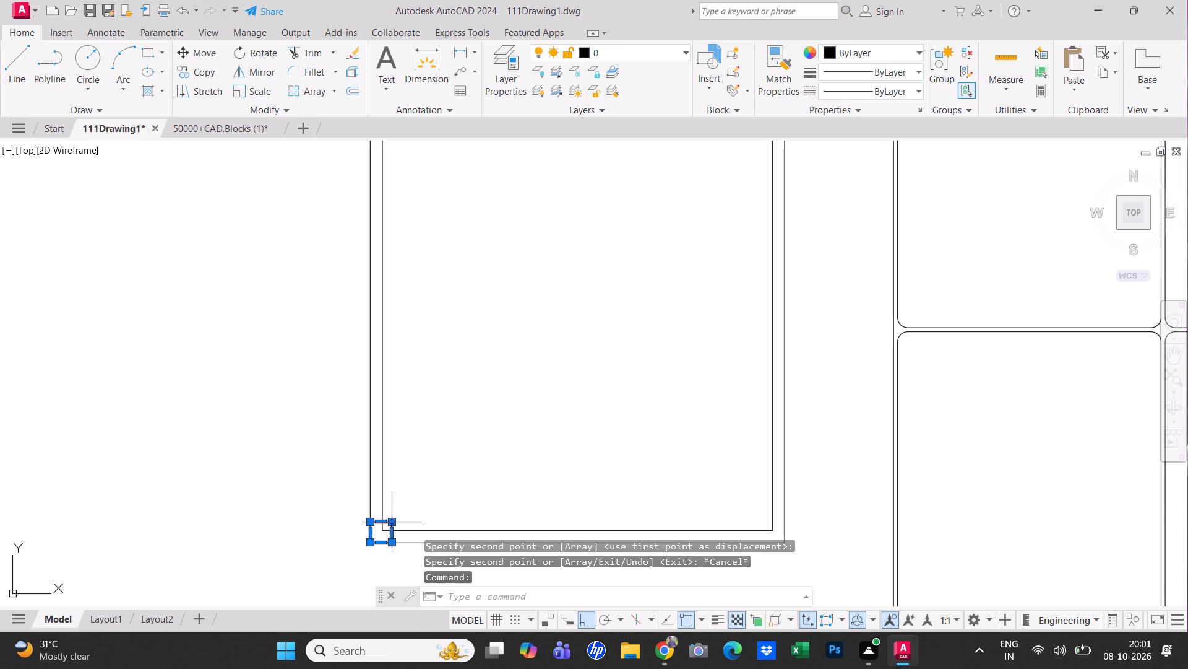
click(194, 74)
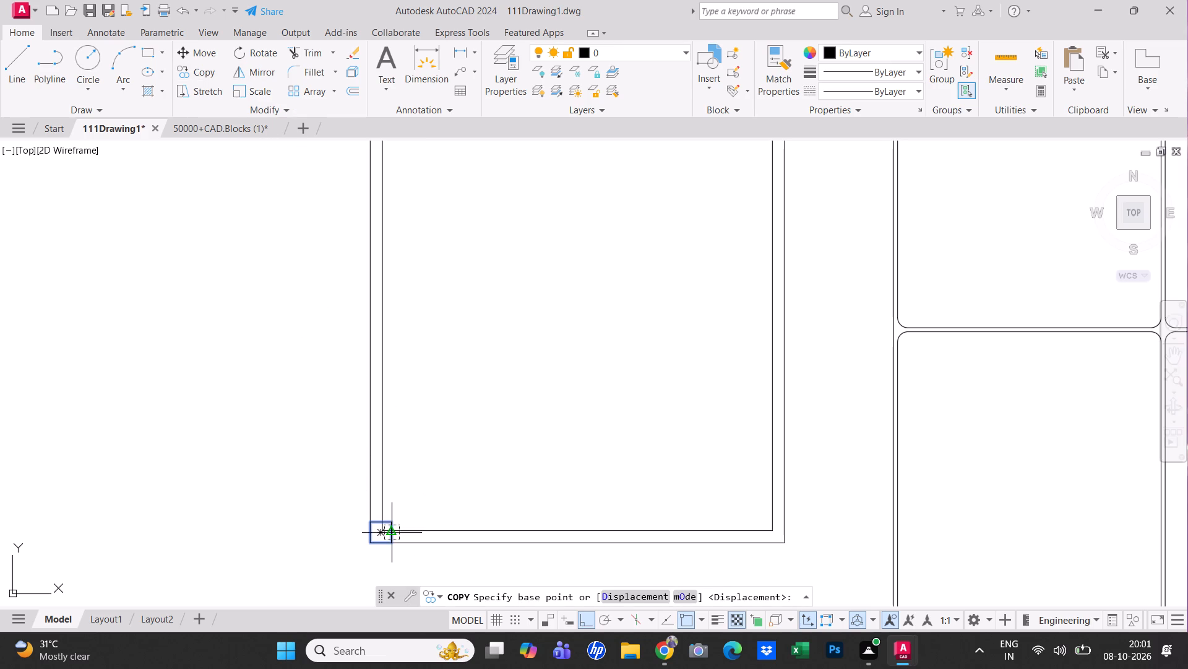
click(390, 545)
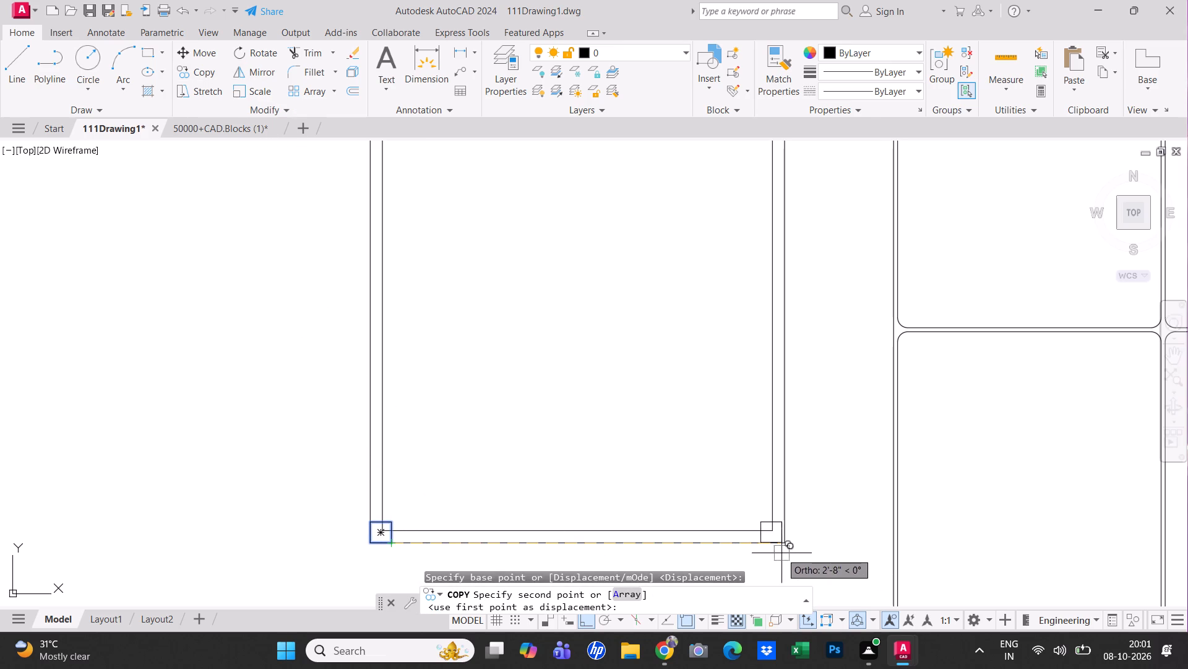
click(783, 544)
key(Escape)
key(Escape)
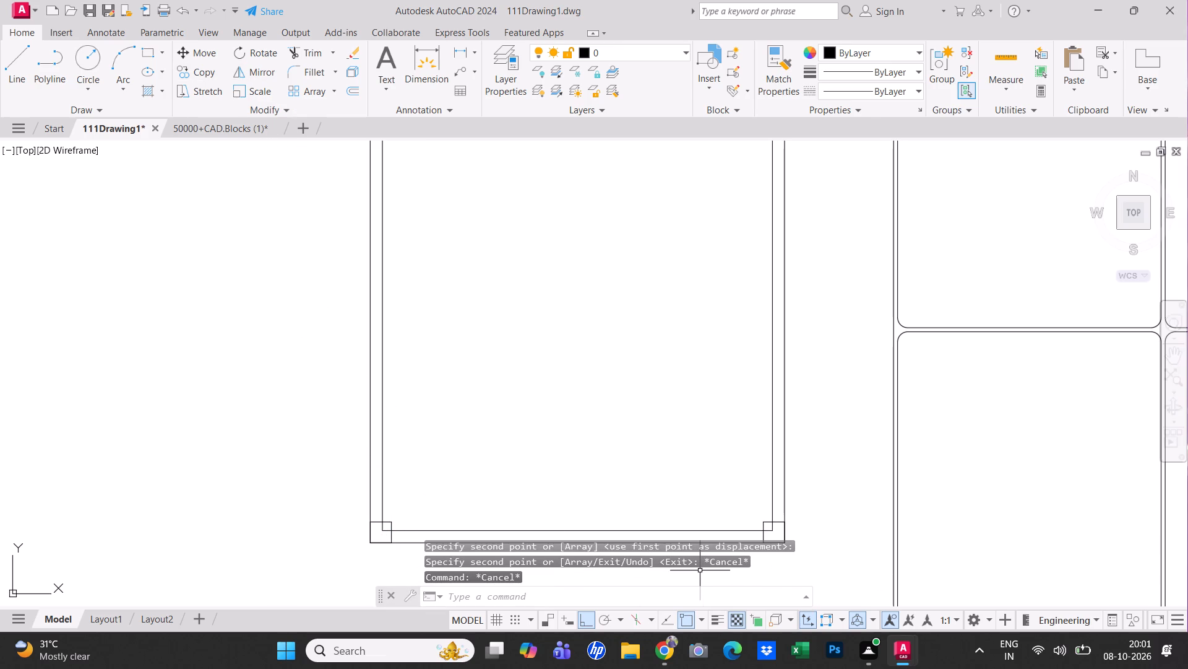
Trim the coffee table's inner rectangle lines inside all four corner squares.
text(tr)
key(space)
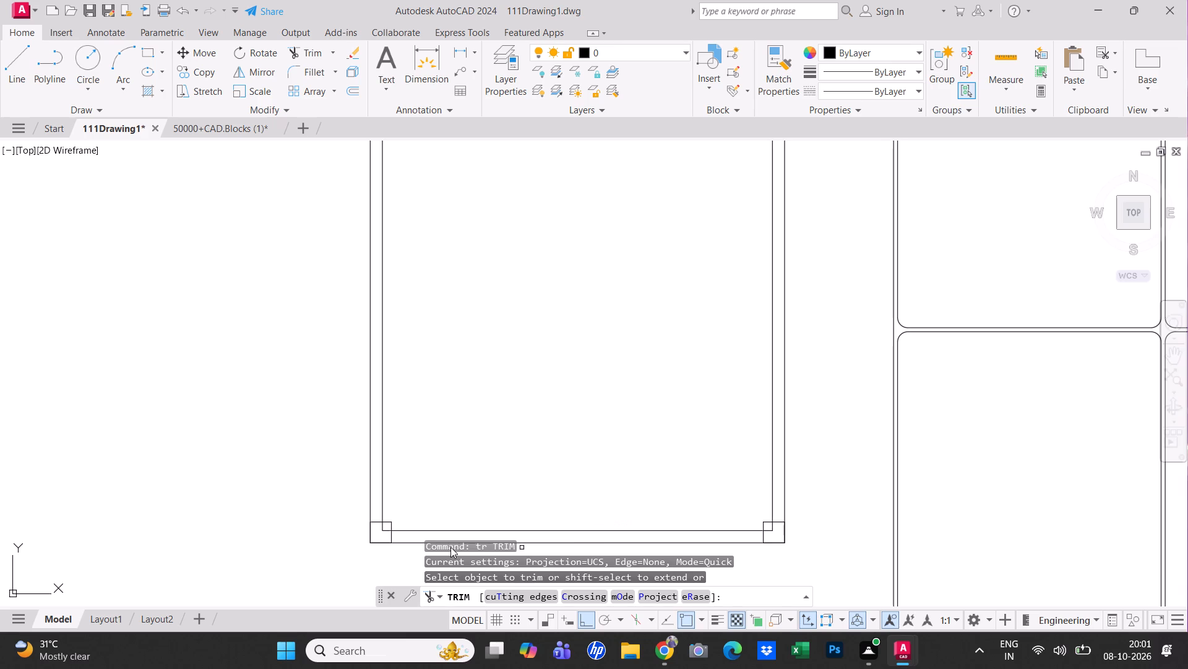
click(385, 530)
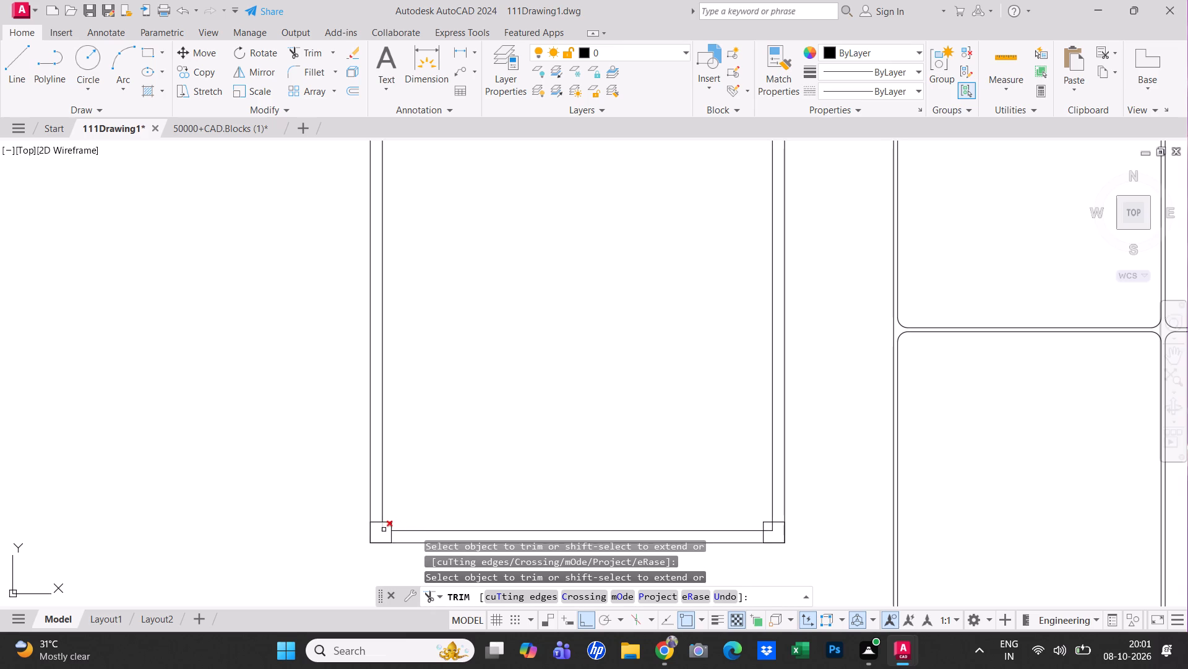
click(383, 528)
click(771, 538)
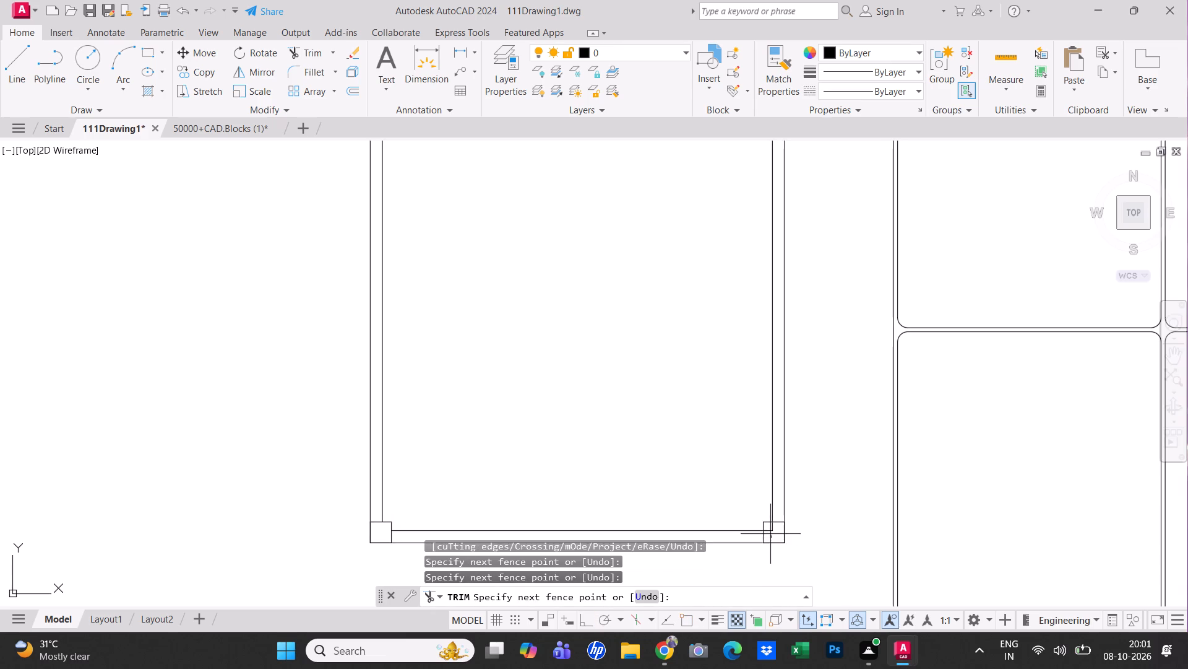
scroll(770, 528, up, 2)
click(772, 524)
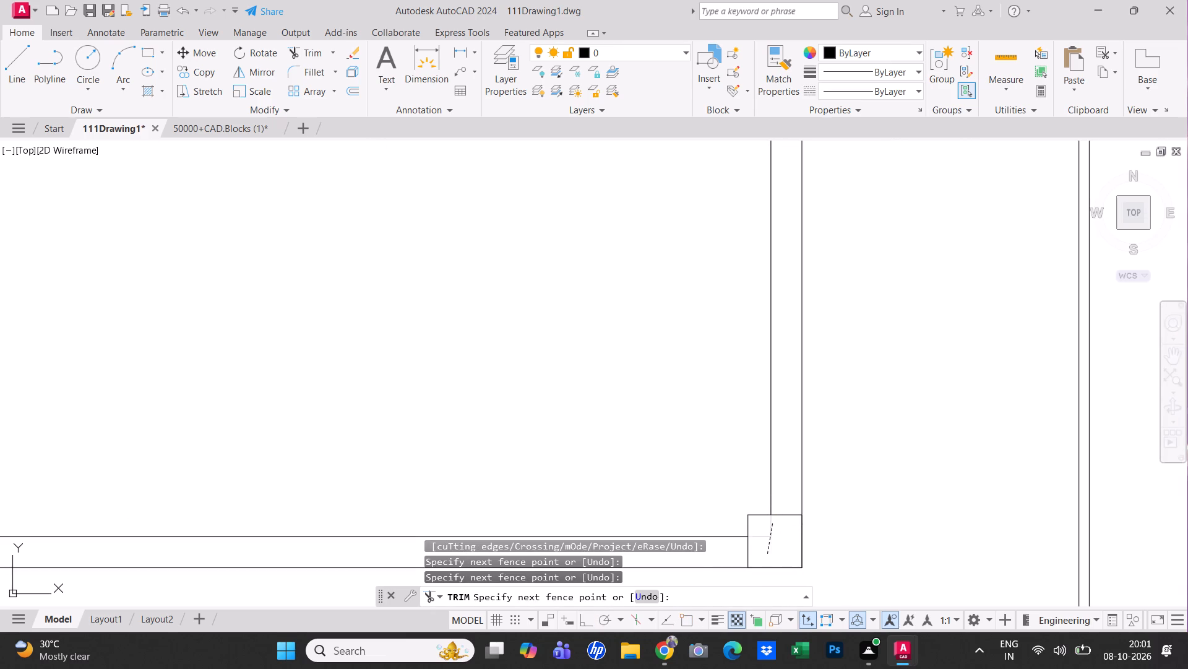
scroll(775, 547, down, 3)
middle_drag(786, 347, 785, 540)
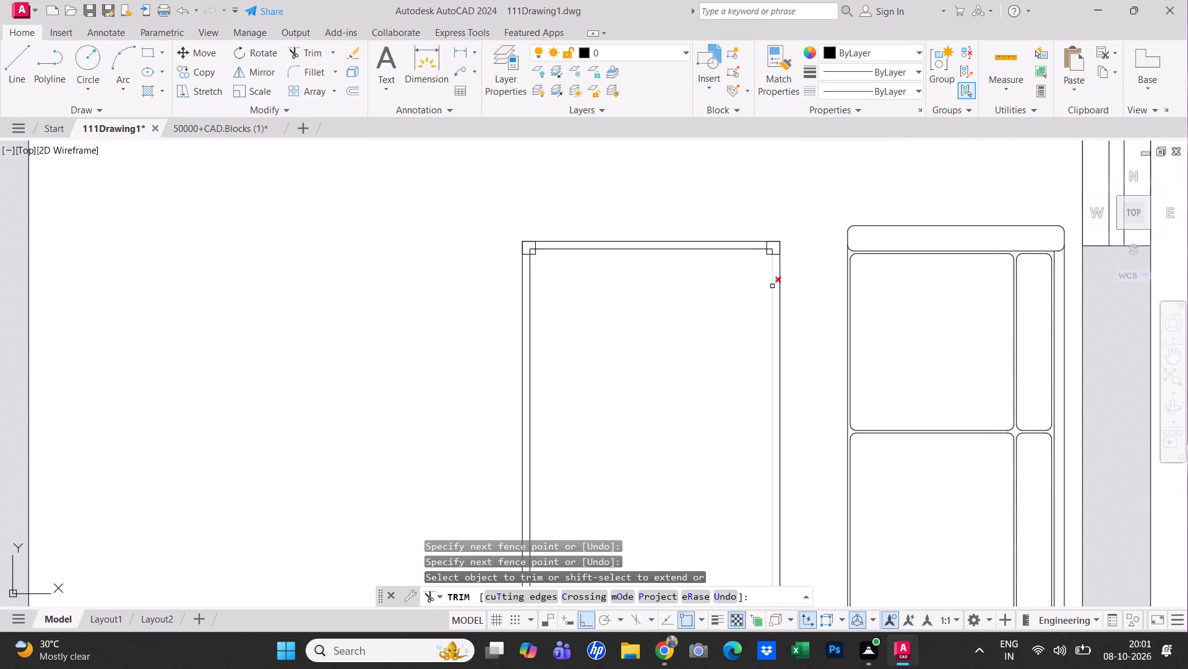
scroll(770, 254, up, 3)
click(765, 238)
click(779, 260)
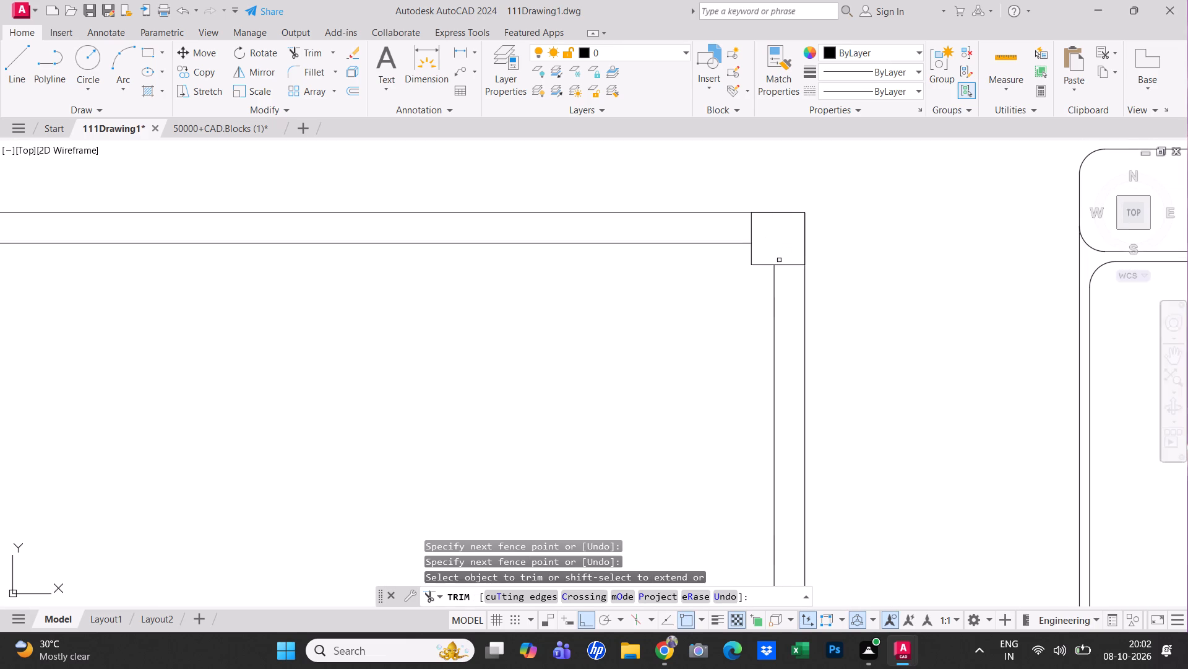
scroll(373, 267, down, 2)
scroll(153, 263, up, 3)
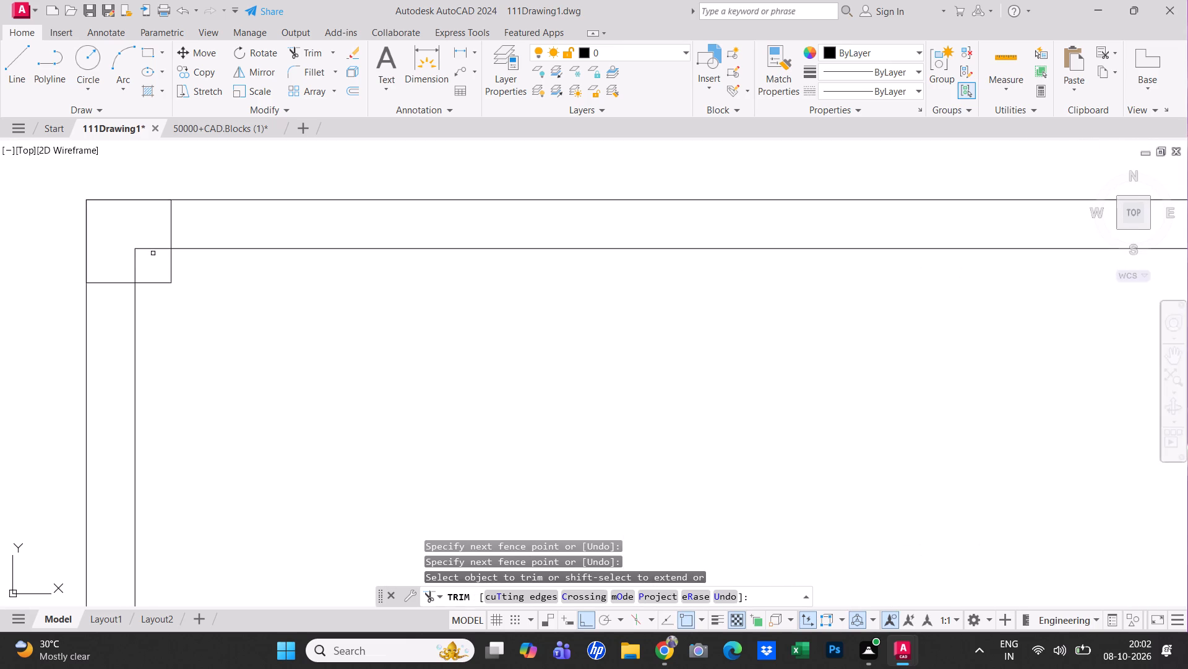
click(155, 242)
click(134, 262)
key(Escape)
scroll(137, 260, down, 2)
Save the drawing.
key(ctrl+s)
scroll(238, 306, down, 1)
middle_click(320, 348)
key(Escape)
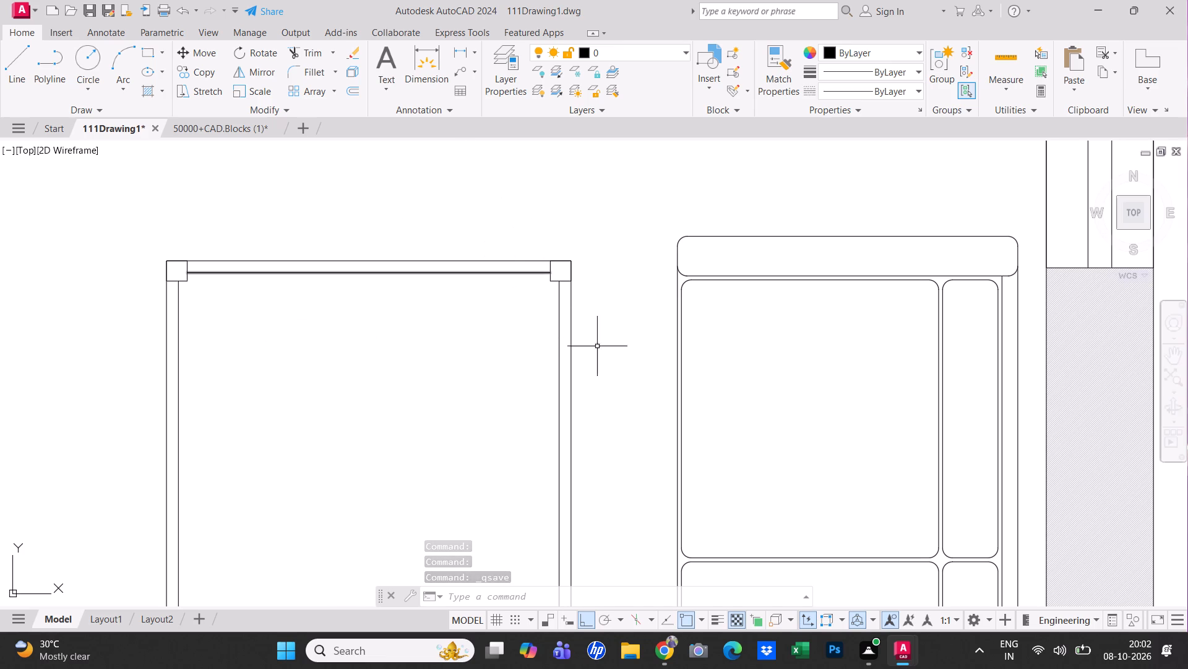
Draw a diagonal glass line with ortho off, rising to the right inside the coffee table's upper part.
middle_drag(386, 370, 408, 300)
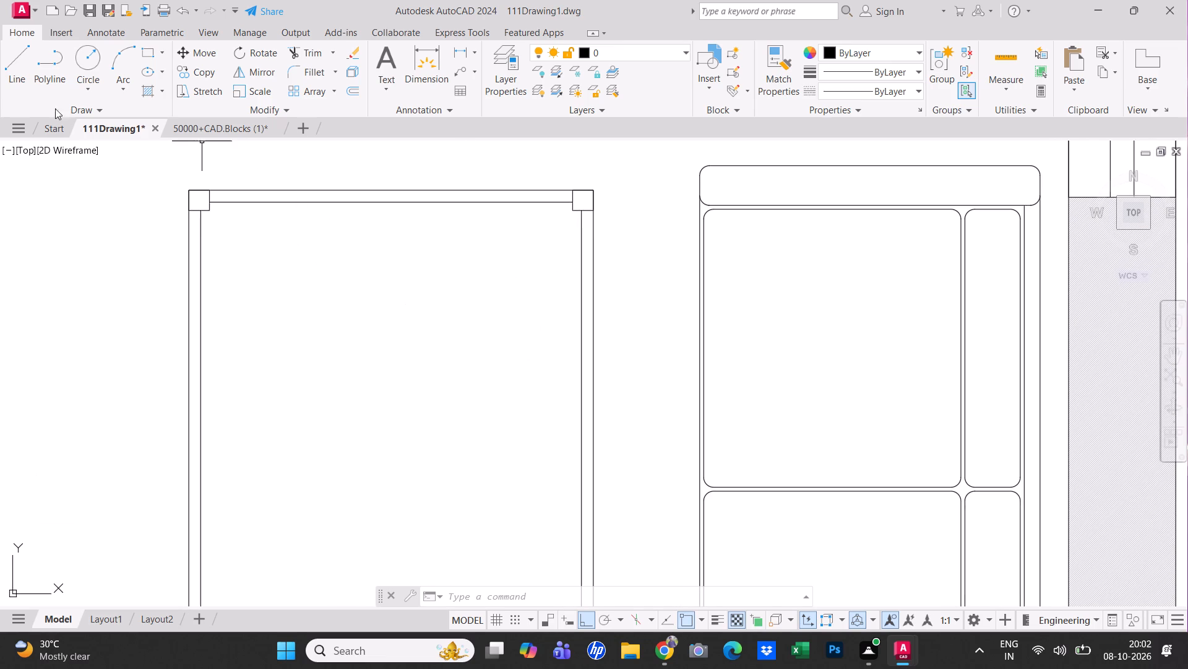
click(20, 81)
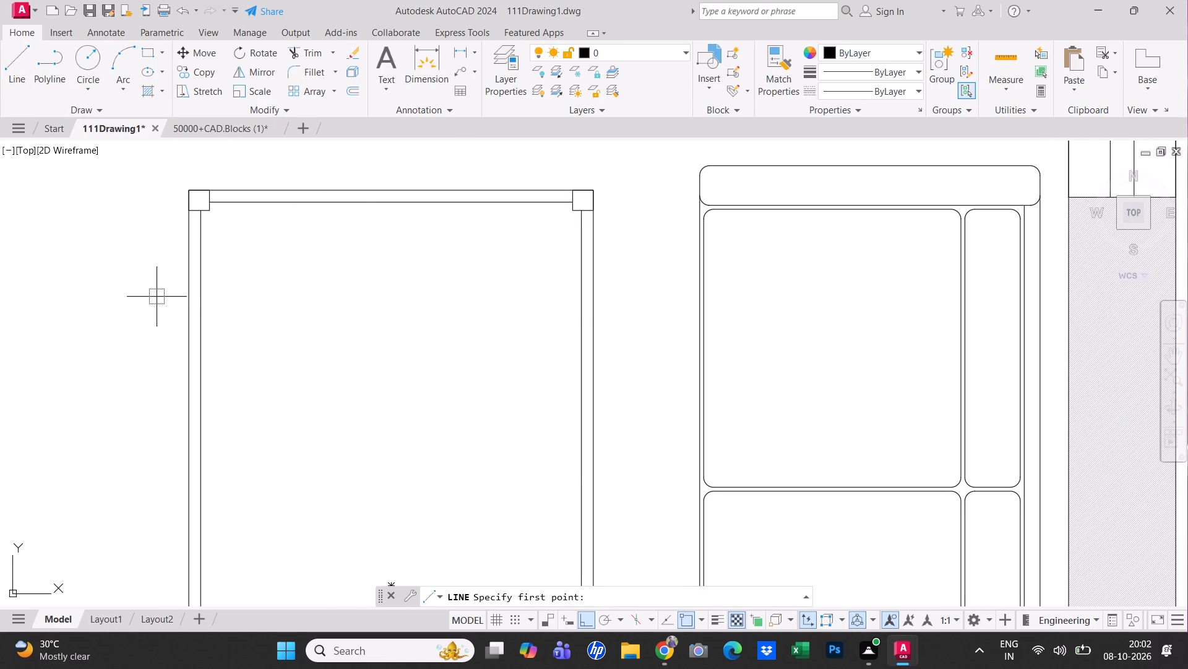
click(298, 421)
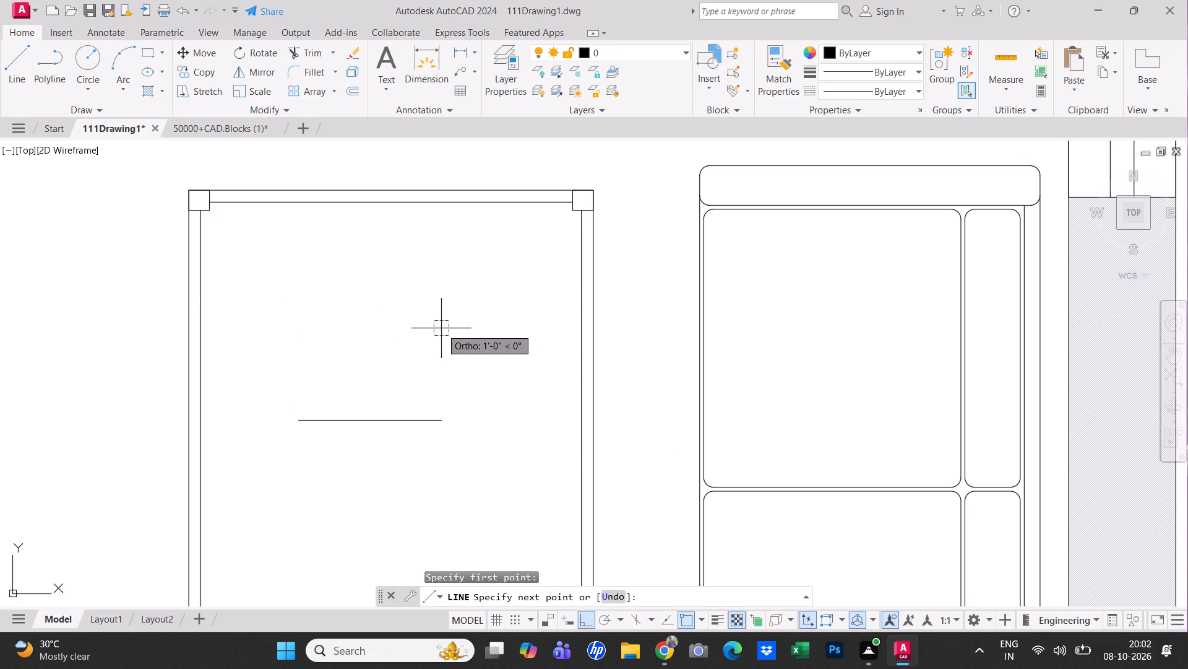
key(F8)
click(494, 291)
key(Escape)
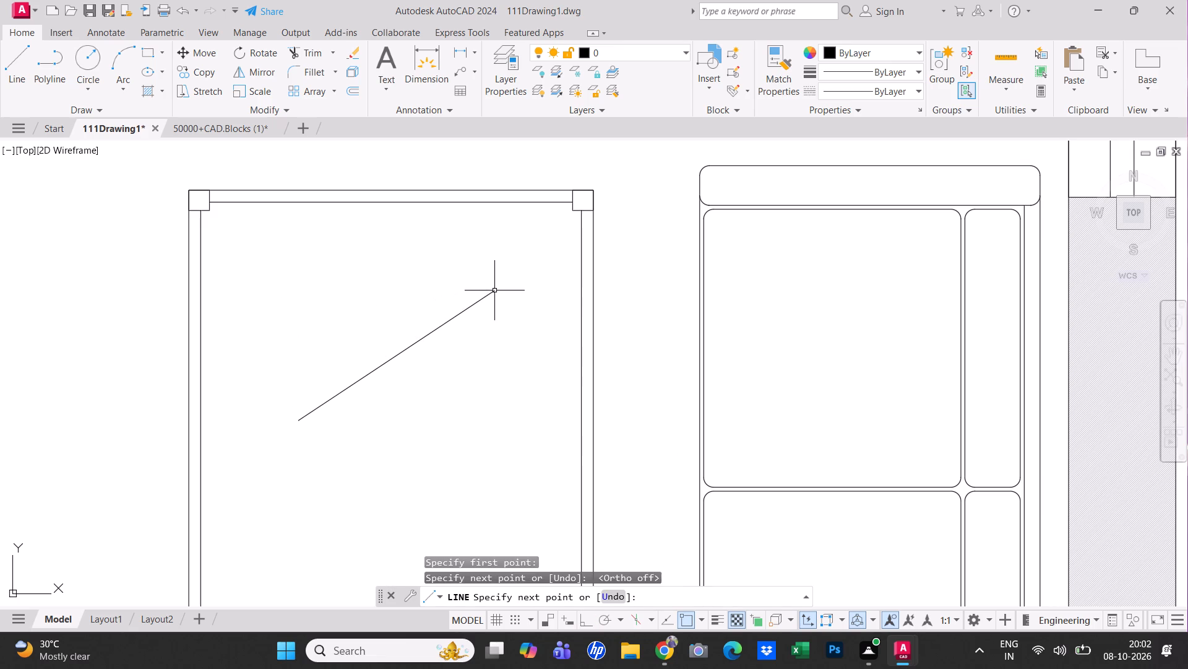
key(Escape)
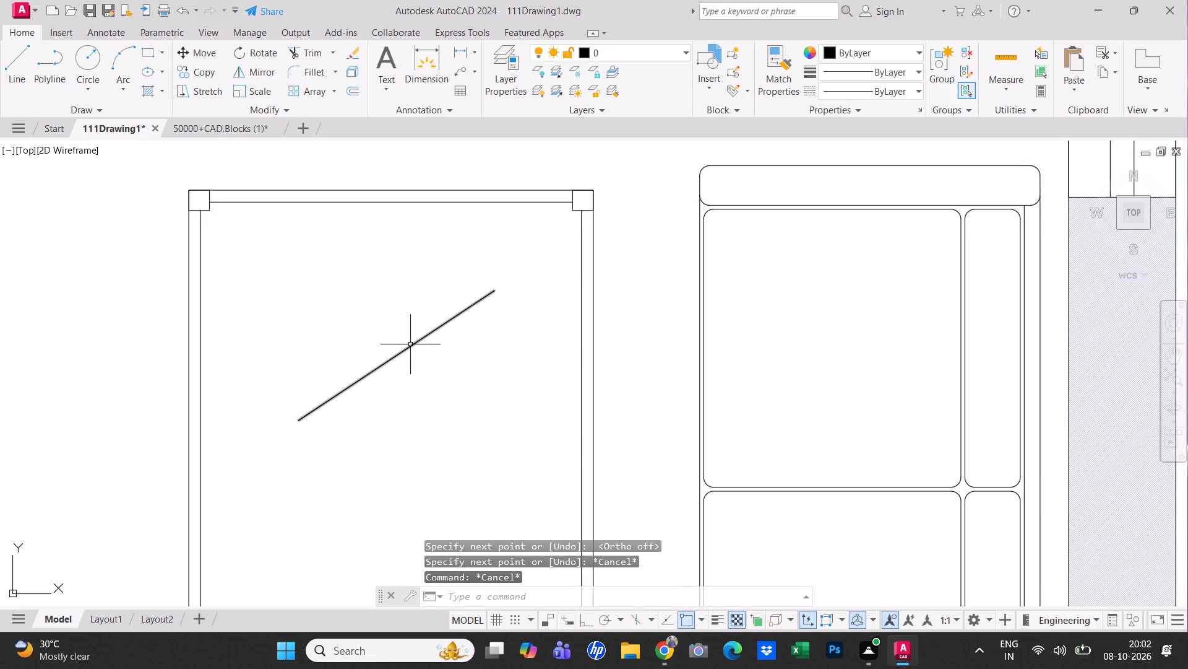
Copy the diagonal line to the lower right part of the coffee table's interior.
click(410, 344)
click(195, 69)
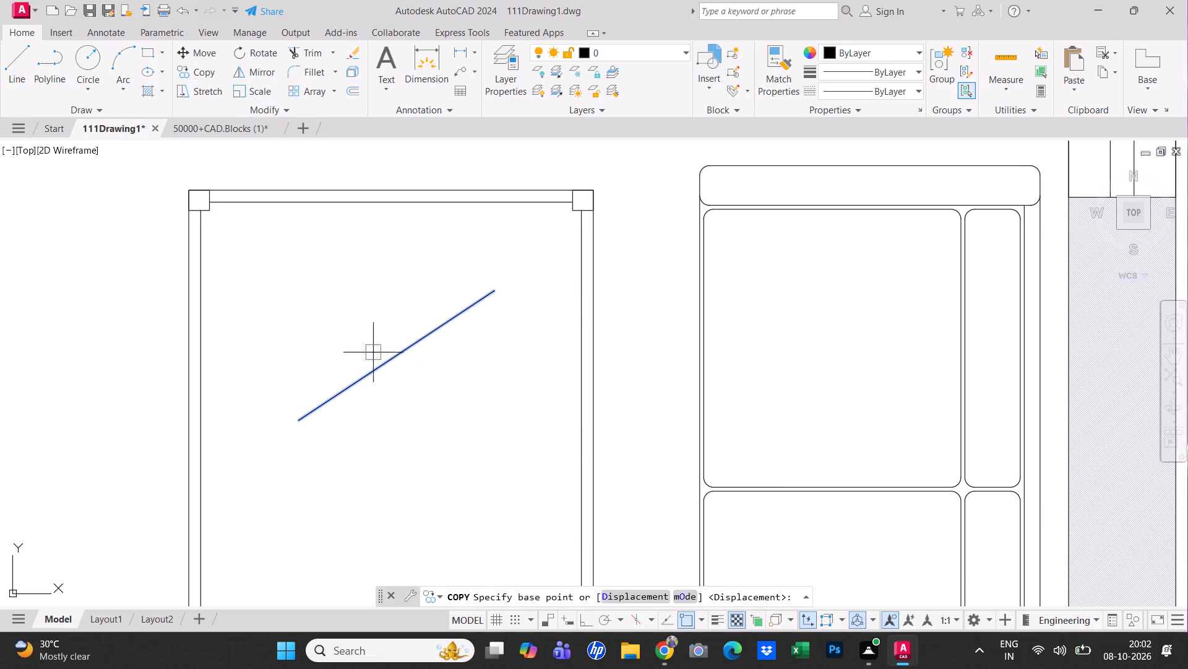
click(397, 356)
scroll(400, 421, down, 1)
middle_drag(400, 421, 430, 209)
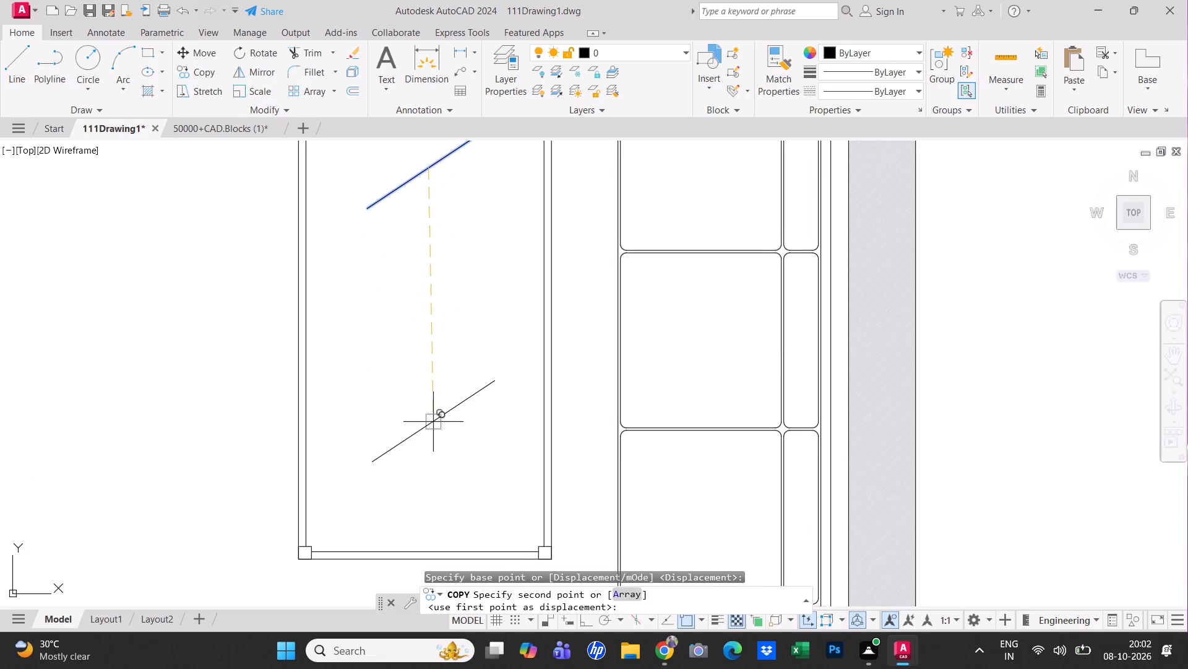
click(480, 454)
key(Escape)
Group all the coffee table's parts, including the corner squares and both diagonal lines.
scroll(403, 419, down, 1)
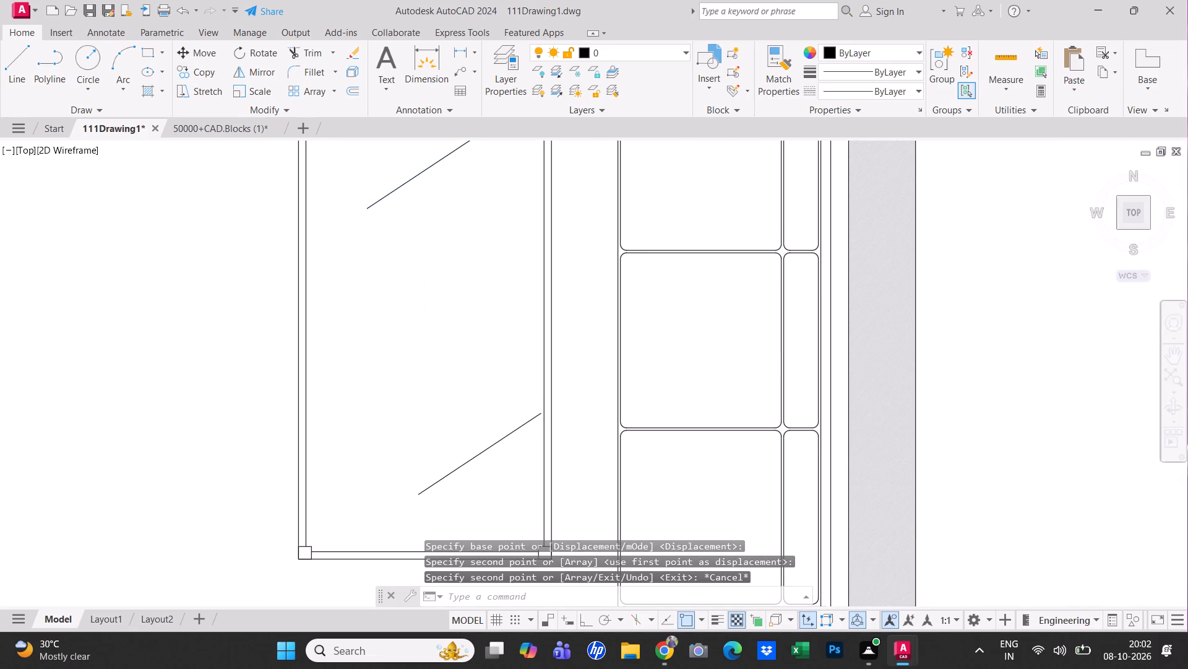
scroll(415, 417, down, 1)
key(Escape)
click(473, 489)
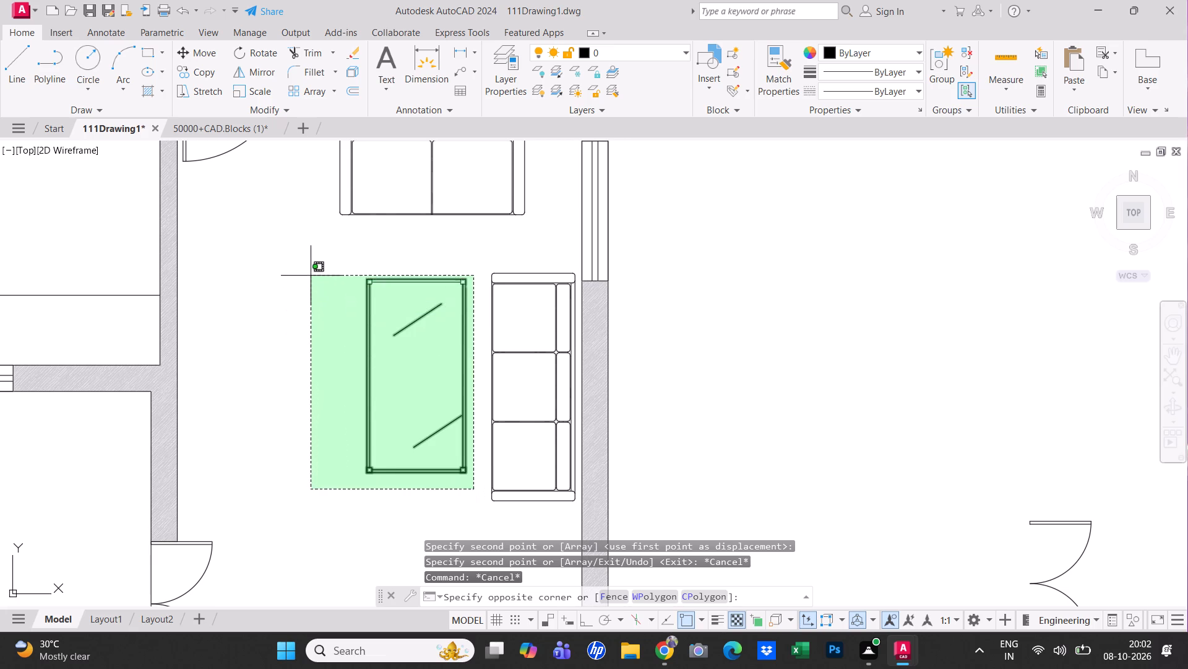
click(309, 265)
key(g)
key(space)
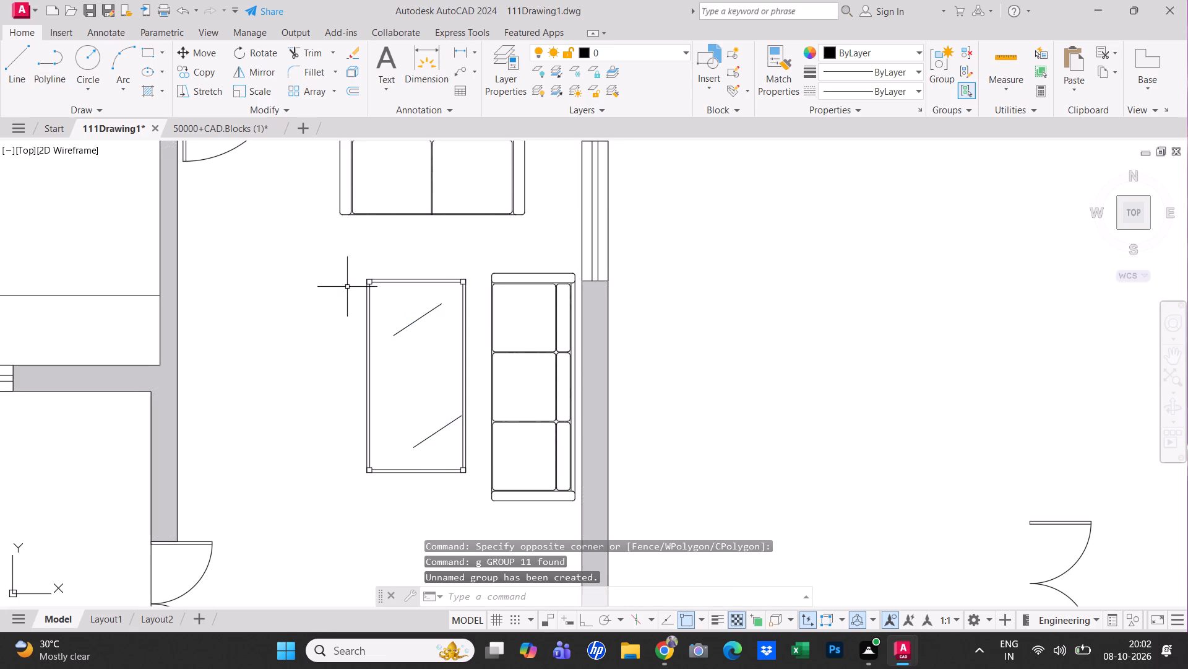
Copy the two-seater sofa and paste it in the empty space to the right of the floor plan.
scroll(368, 329, down, 1)
middle_drag(369, 333, 407, 344)
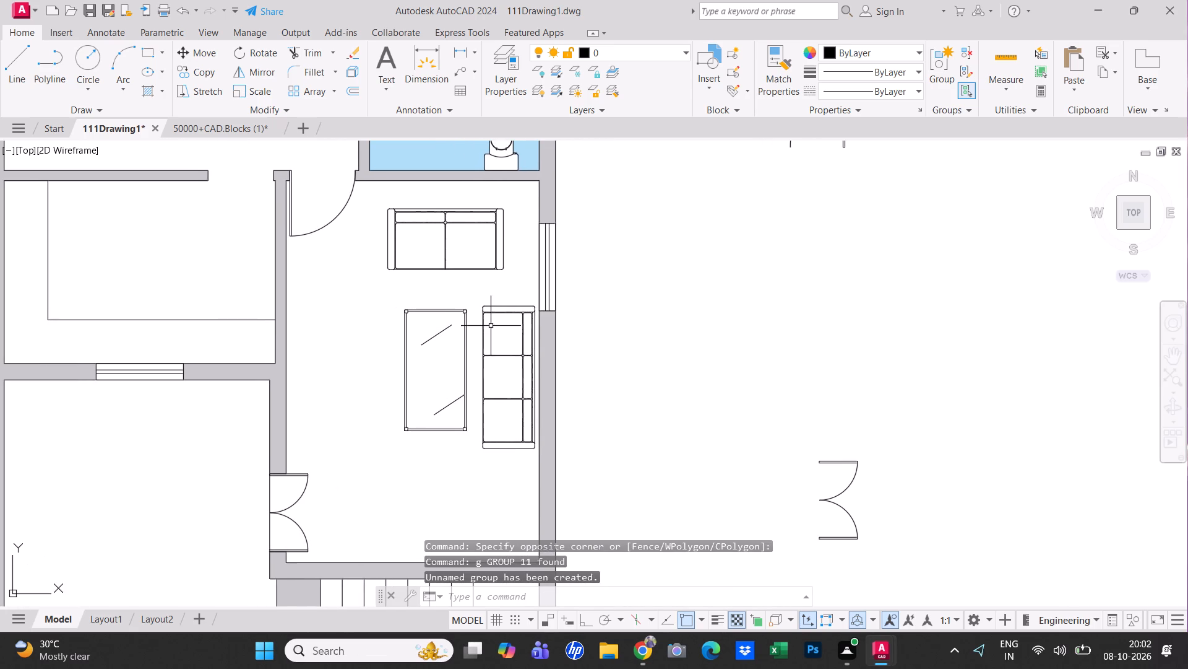
middle_drag(465, 404, 447, 357)
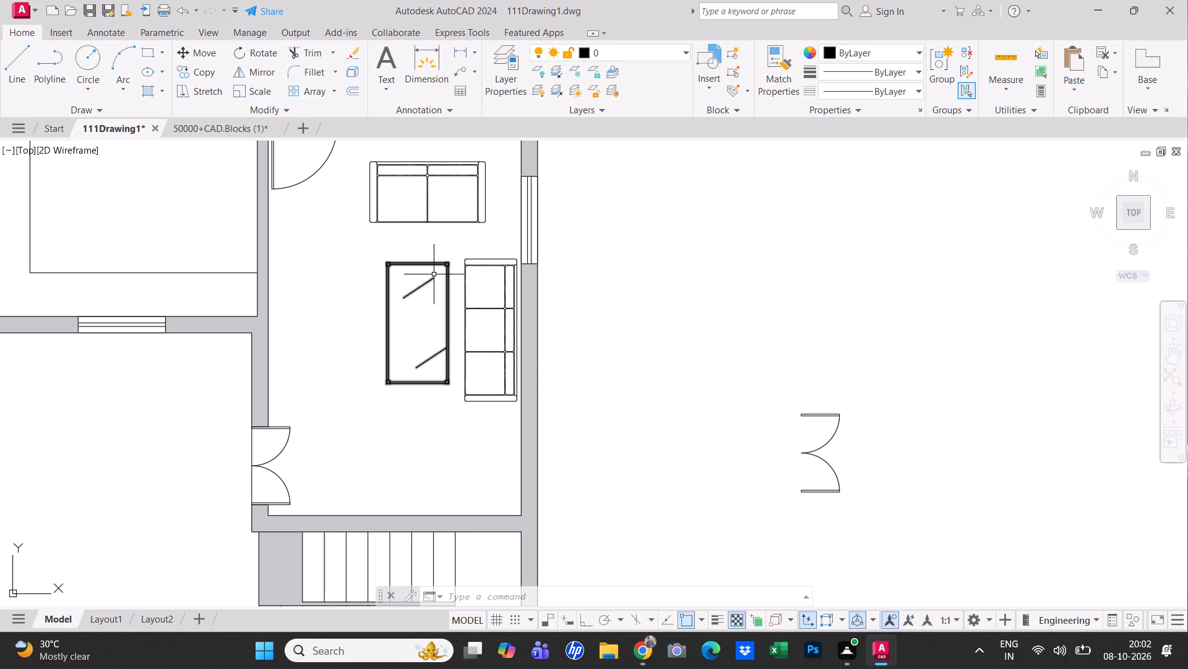
click(428, 216)
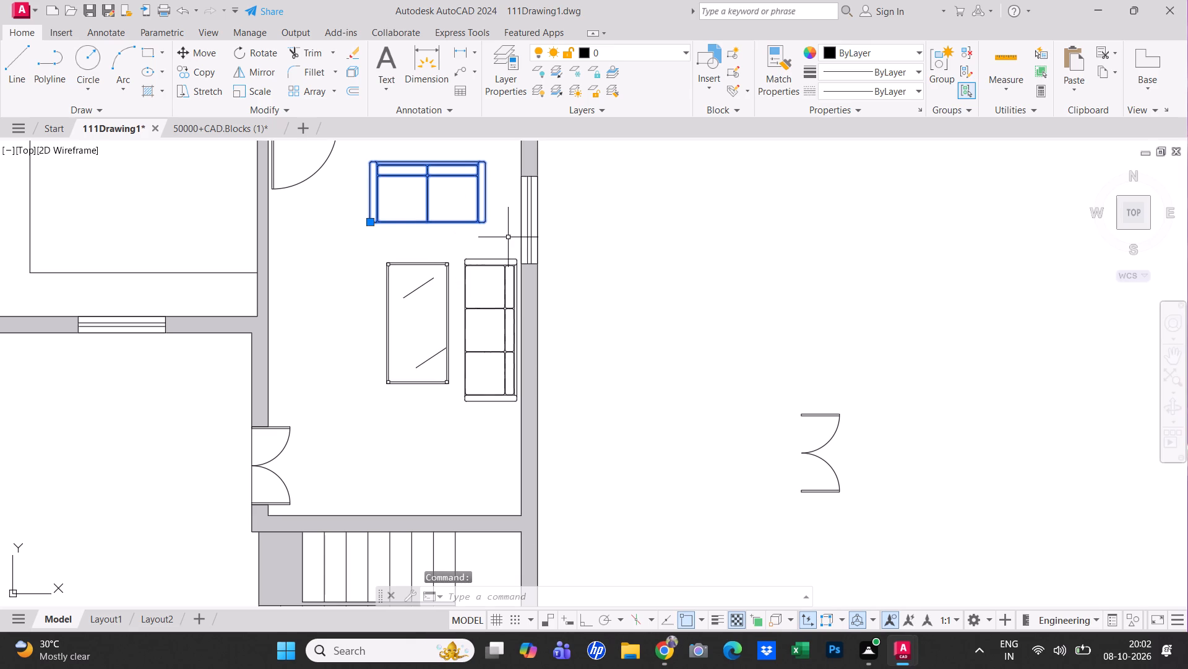
key(ctrl+c)
ctrl+middle_drag(742, 271, 475, 424)
scroll(496, 360, down, 2)
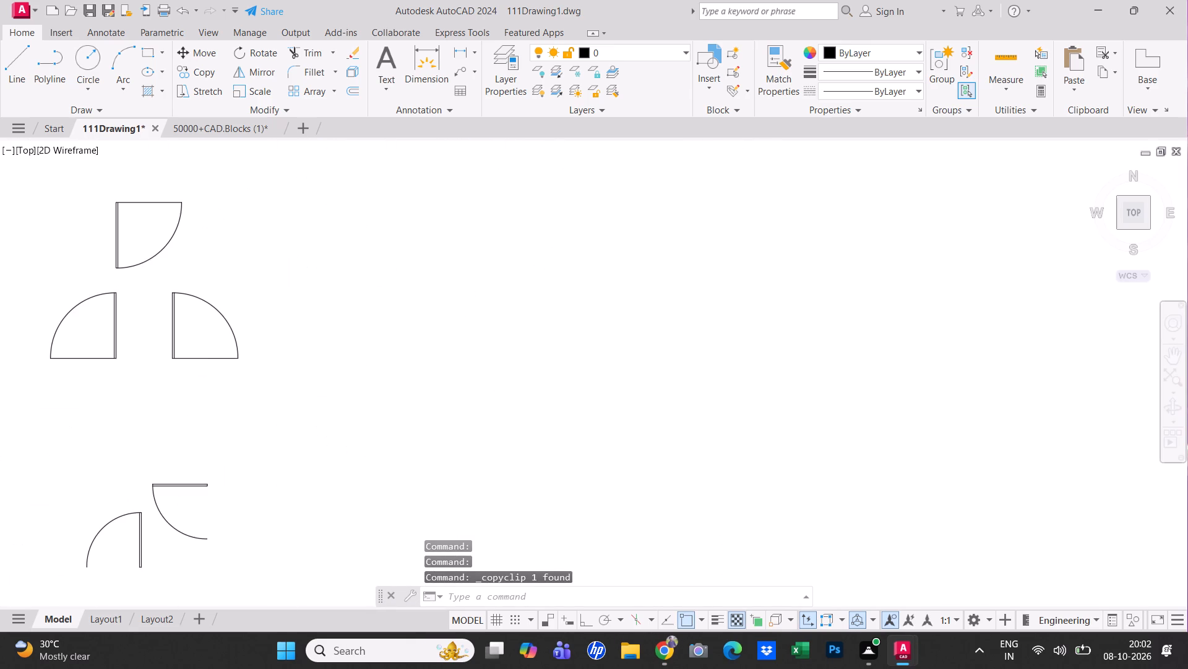
middle_drag(496, 360, 537, 334)
scroll(496, 360, down, 2)
key(Escape)
scroll(468, 419, up, 1)
middle_drag(468, 412, 467, 371)
scroll(467, 378, up, 1)
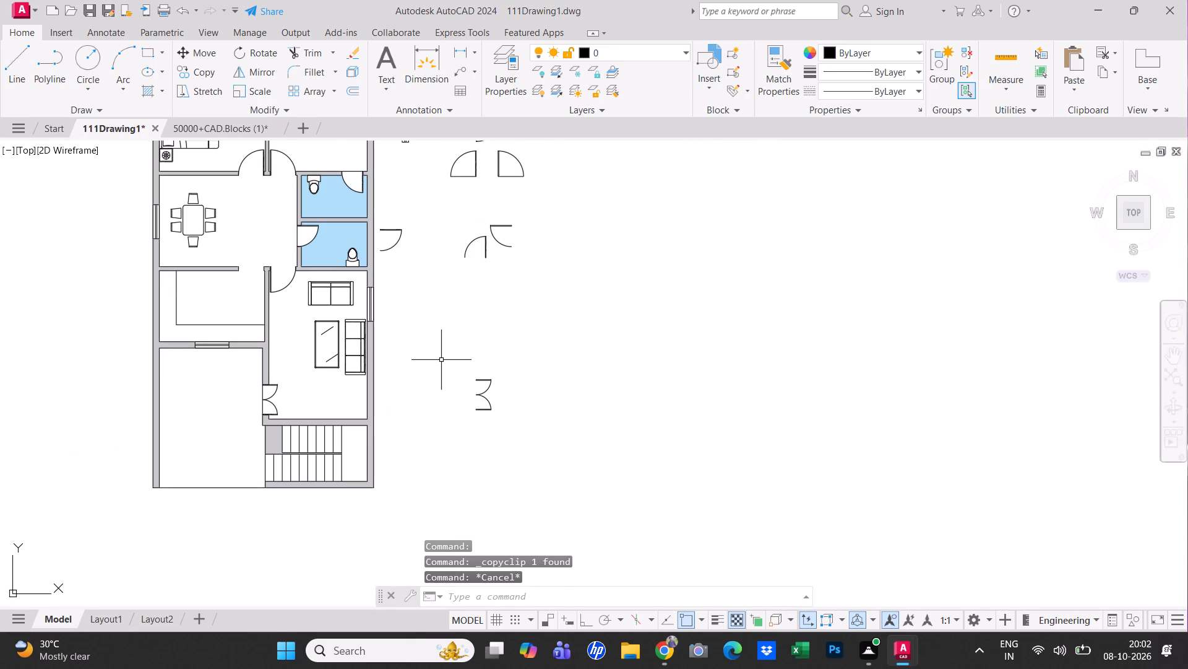
key(ctrl+v)
click(569, 338)
key(Escape)
scroll(583, 328, up, 2)
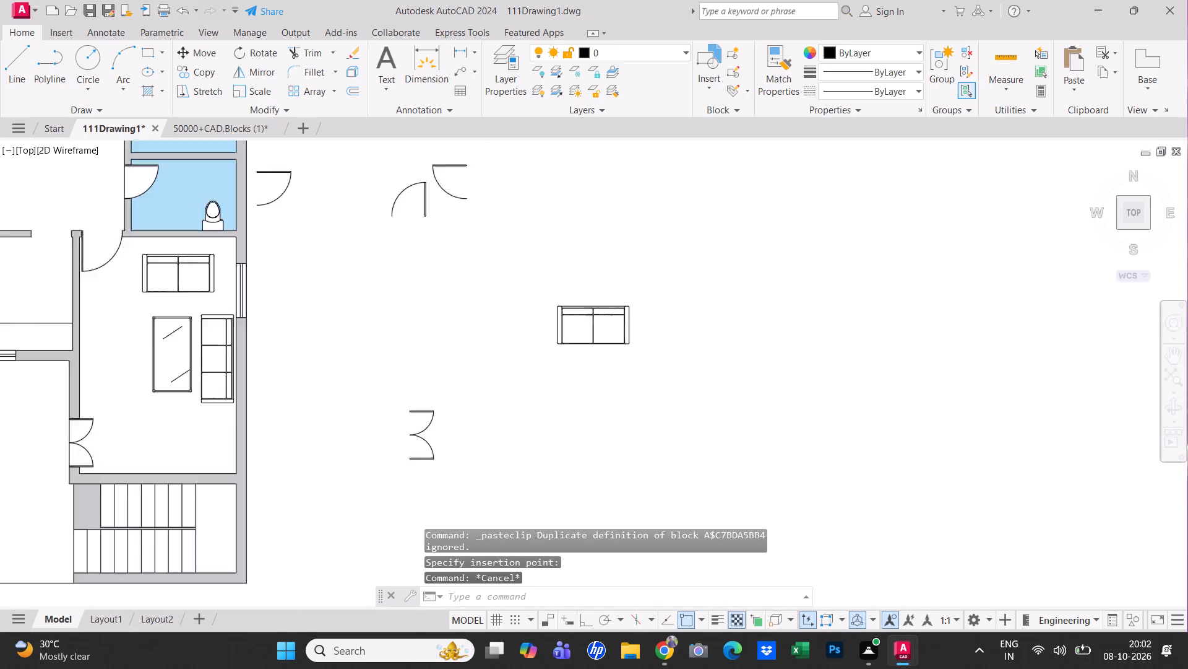
scroll(583, 328, up, 2)
key(Escape)
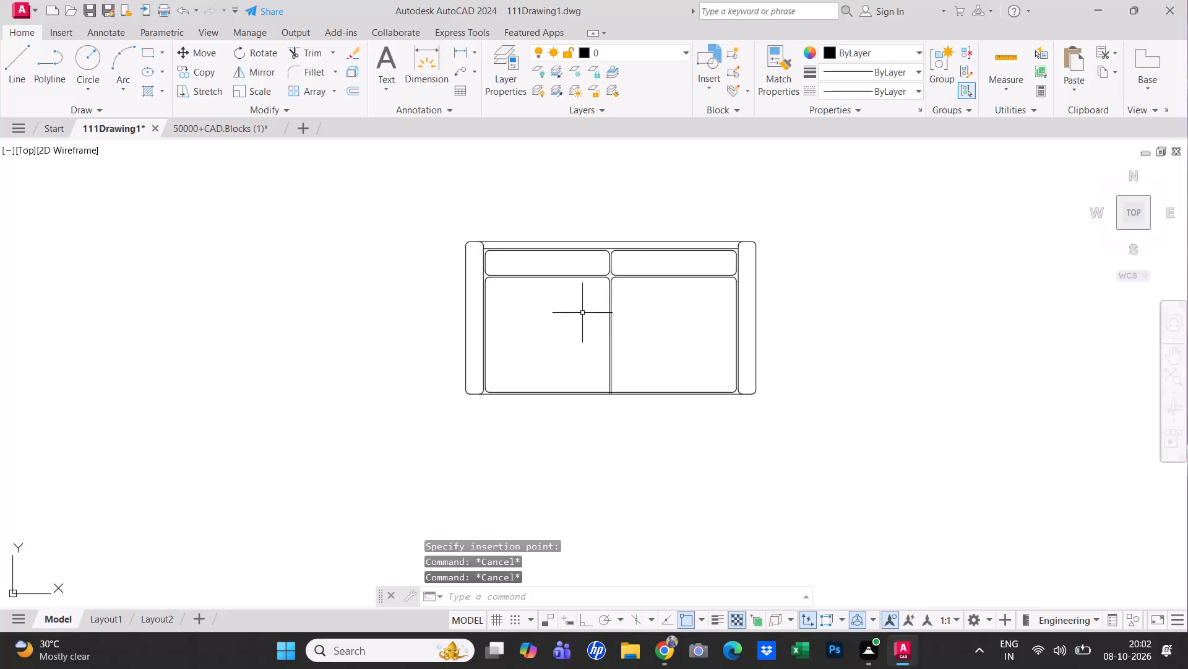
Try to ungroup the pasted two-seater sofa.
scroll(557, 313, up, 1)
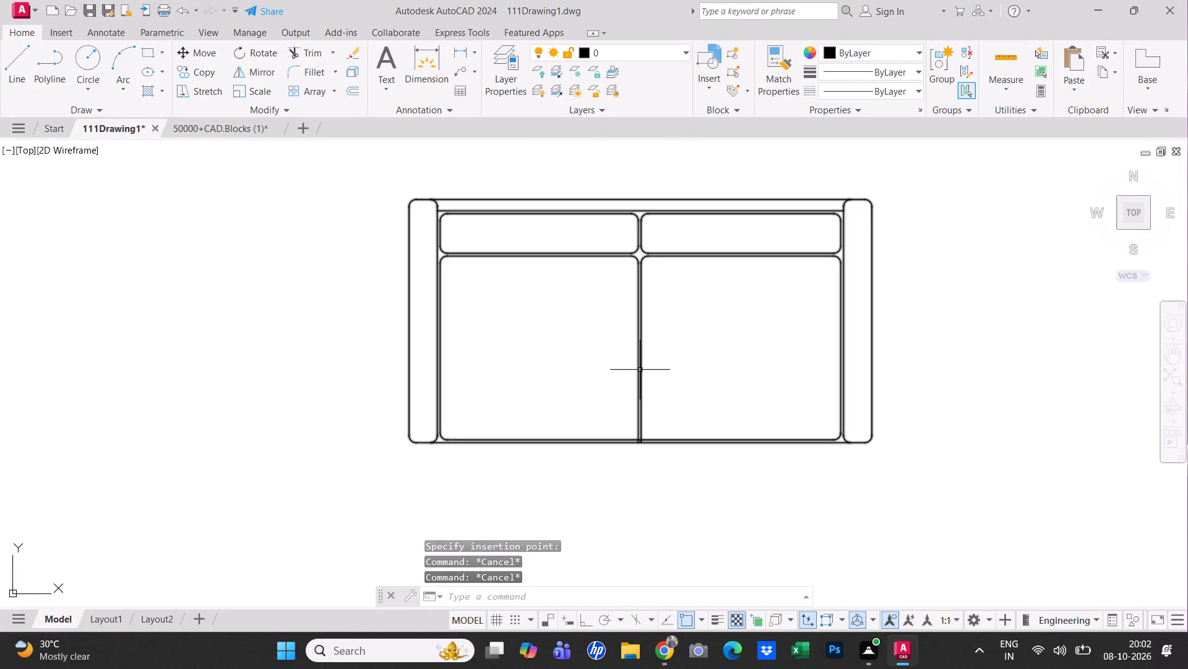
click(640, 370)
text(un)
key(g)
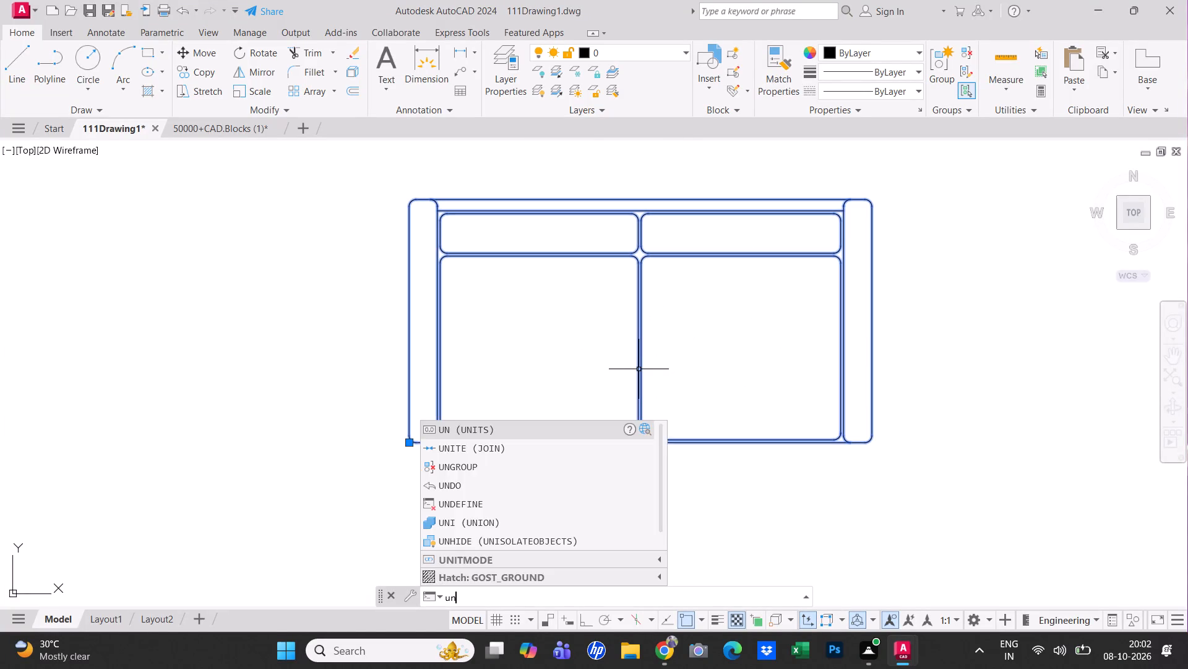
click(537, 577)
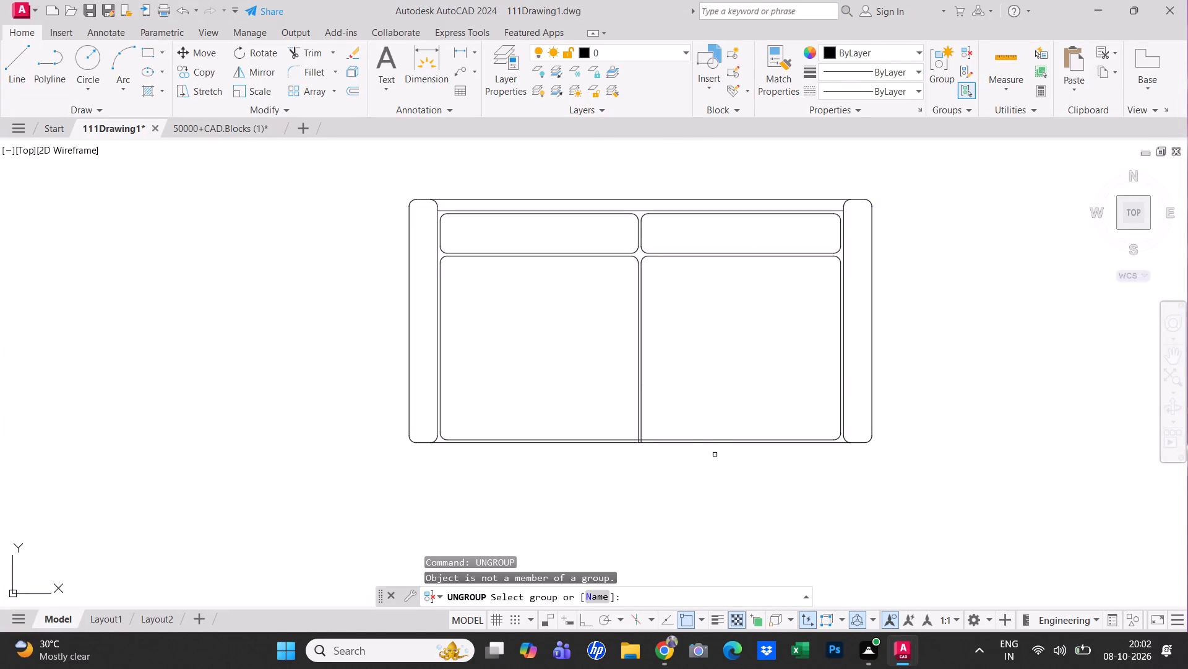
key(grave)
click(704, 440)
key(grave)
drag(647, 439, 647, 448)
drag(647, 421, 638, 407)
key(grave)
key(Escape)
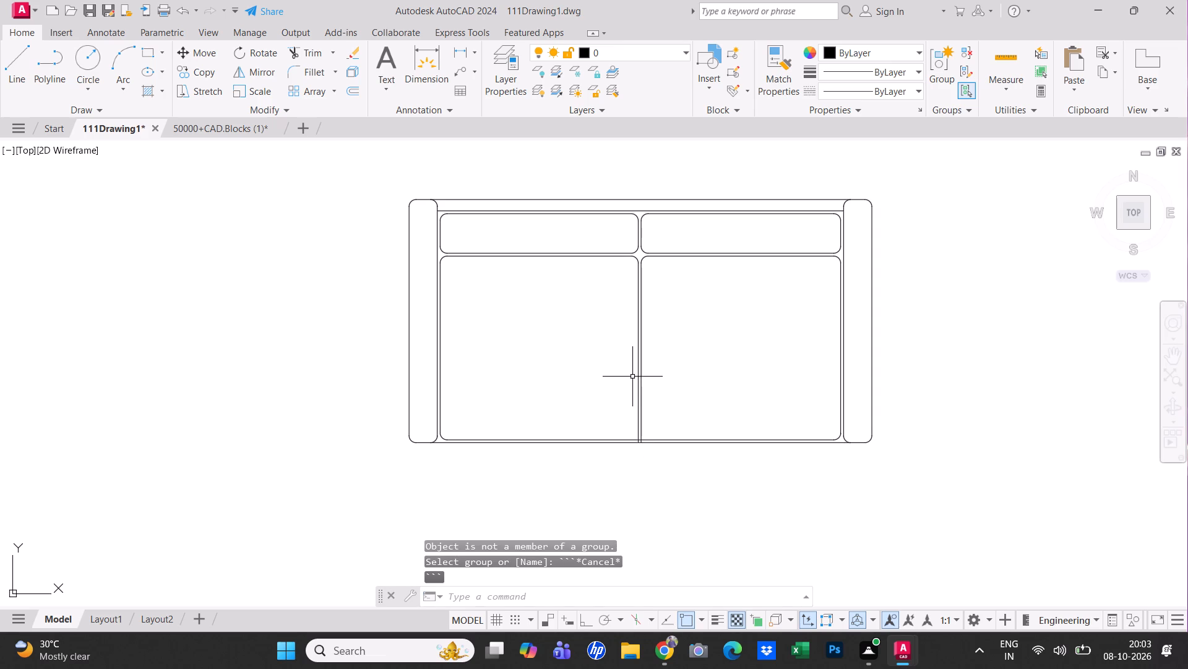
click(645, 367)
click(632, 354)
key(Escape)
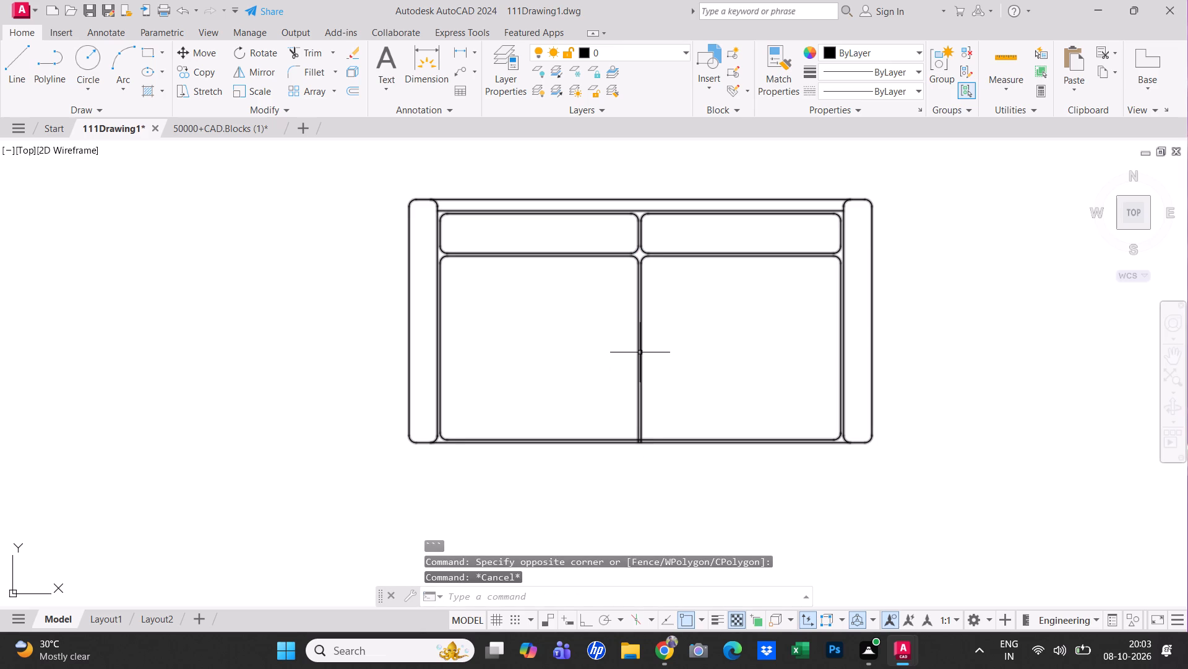
Explode the pasted two-seater sofa block into separate parts.
click(640, 351)
text(x)
key(space)
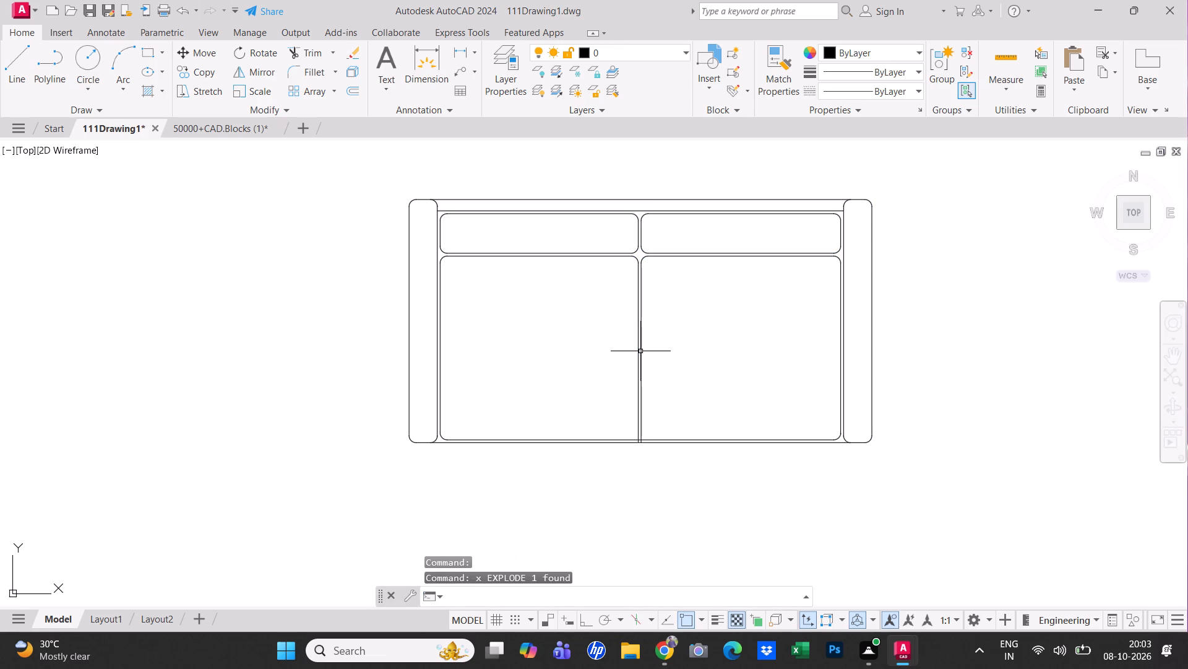
click(640, 351)
click(640, 326)
key(Escape)
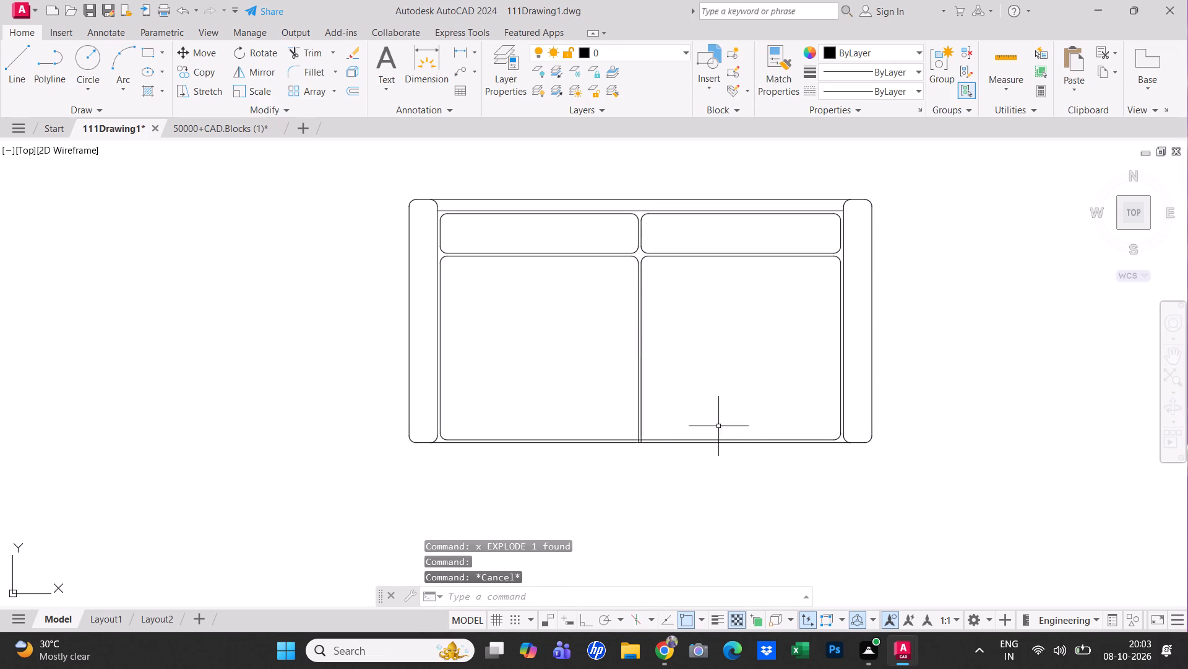
click(874, 473)
key(Escape)
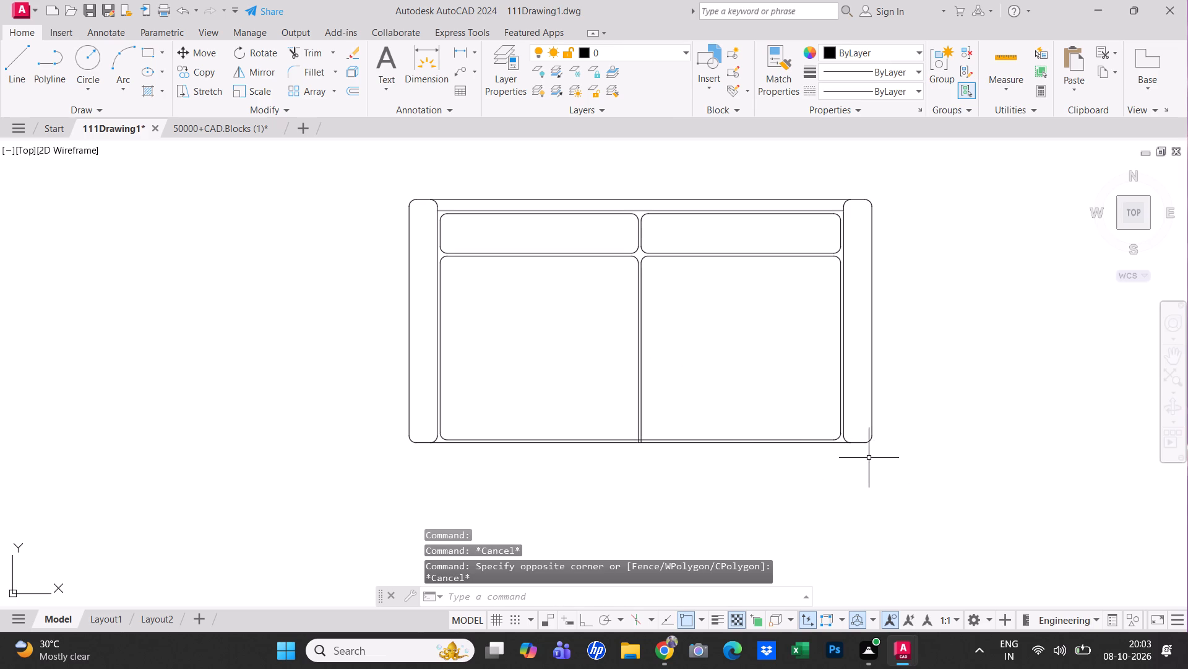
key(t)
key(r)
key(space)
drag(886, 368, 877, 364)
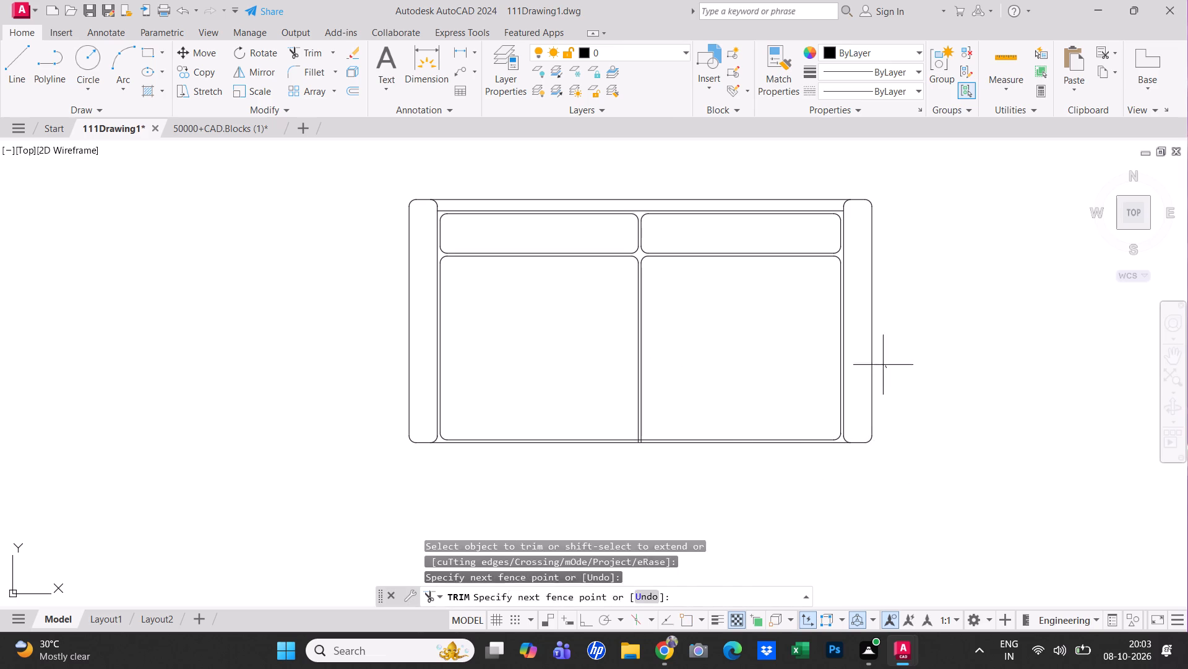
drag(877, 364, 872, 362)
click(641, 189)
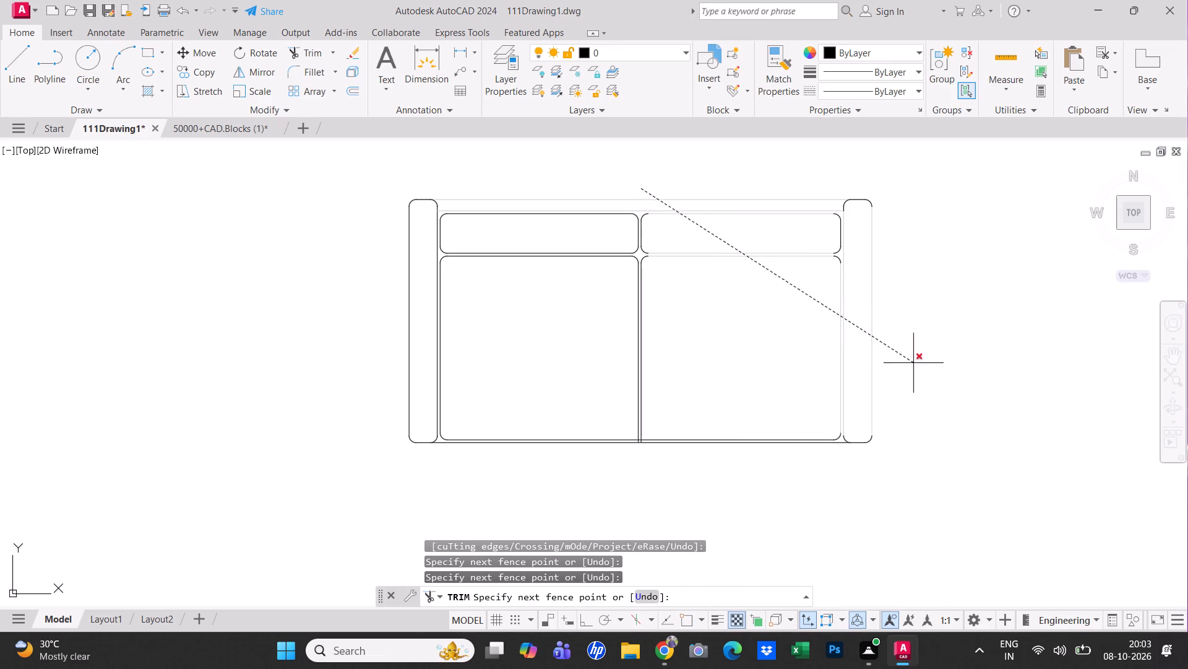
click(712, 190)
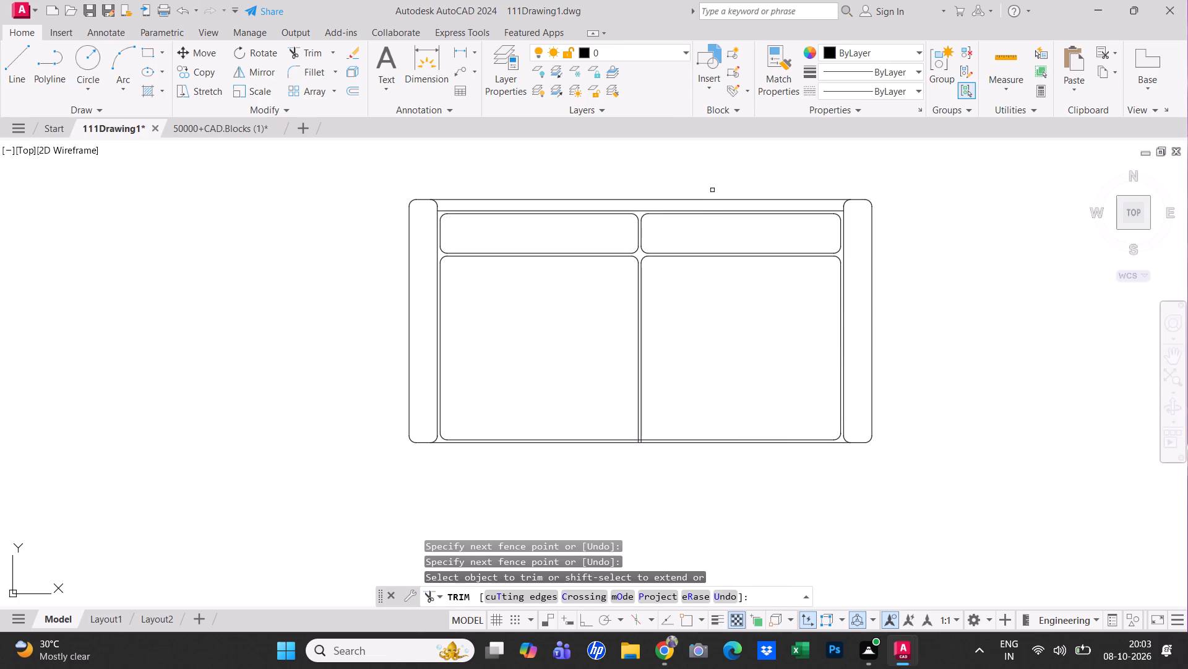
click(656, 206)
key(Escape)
Trim the right seat cushion's front, rear and outer edges and the right back cushion's front edge and upper inner corner on the exploded sofa.
scroll(655, 219, up, 1)
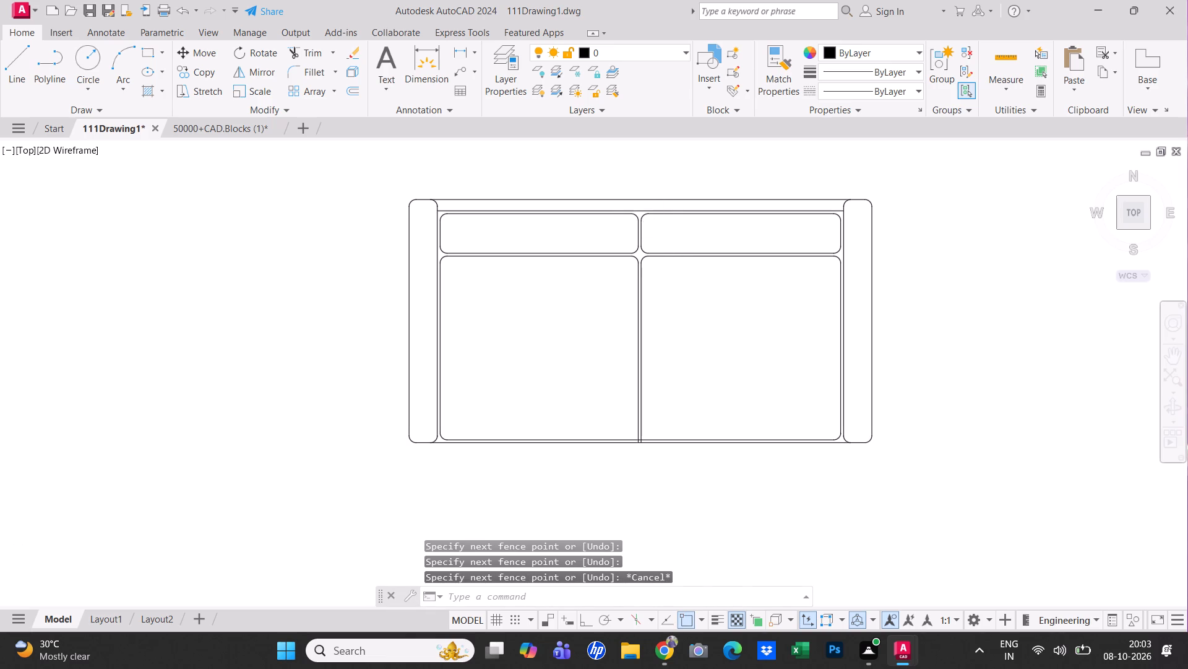
scroll(655, 219, up, 1)
right_click(658, 225)
click(687, 231)
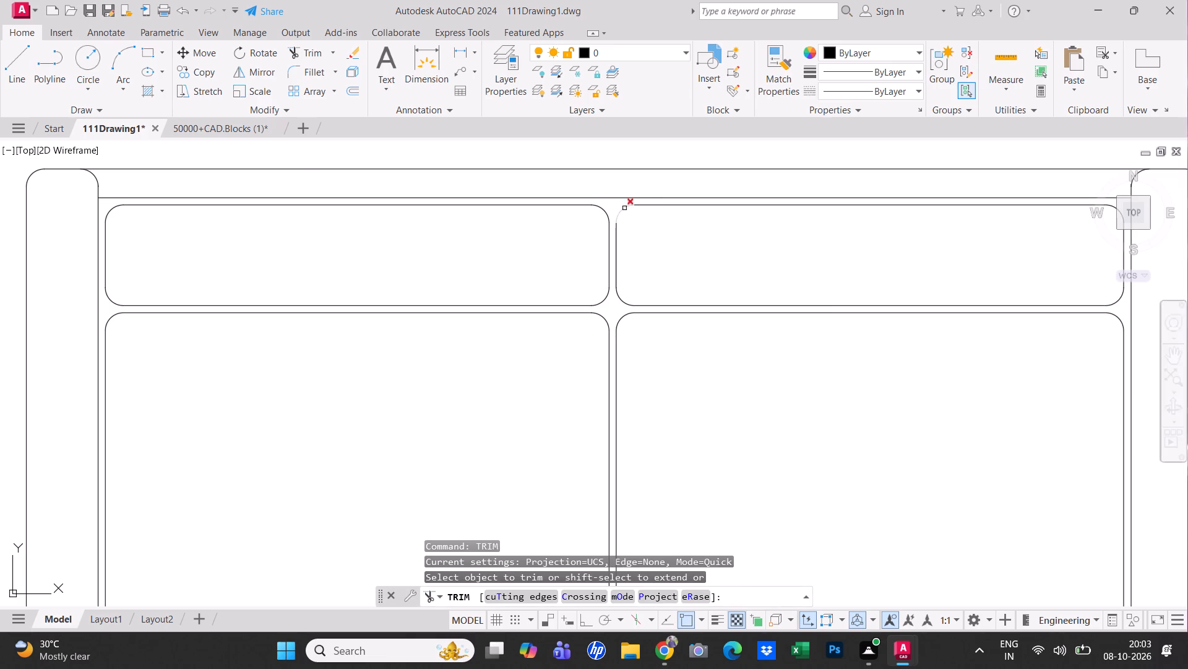
click(621, 208)
click(700, 263)
scroll(848, 335, down, 1)
middle_drag(848, 335, 715, 285)
scroll(715, 285, down, 2)
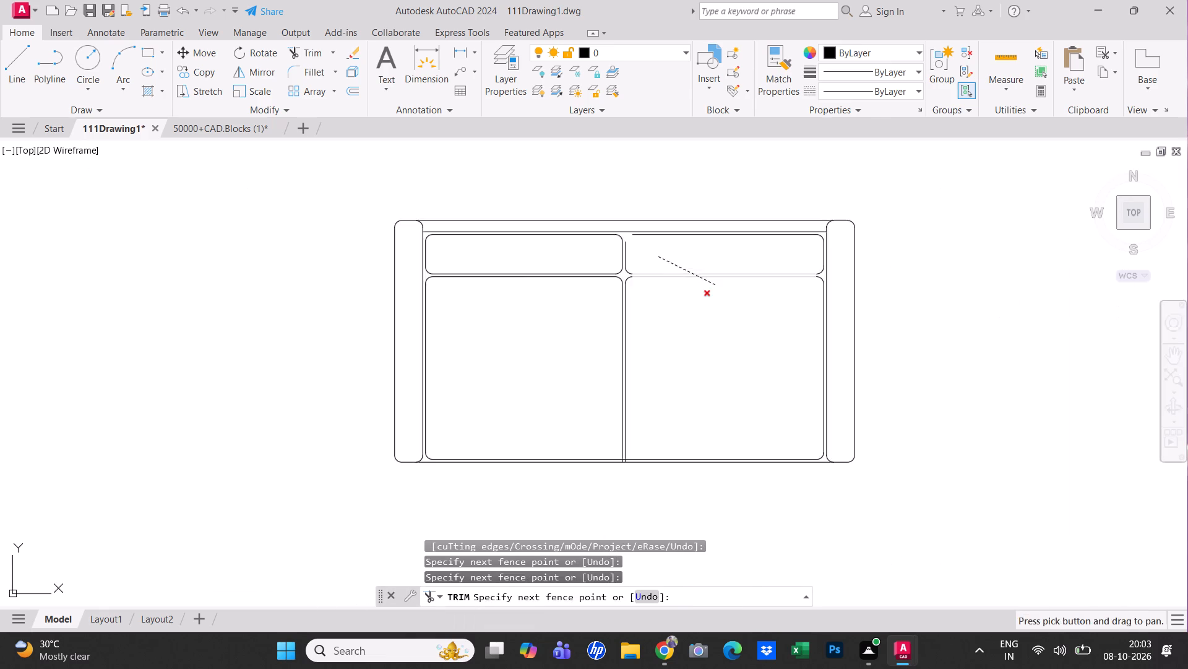
scroll(759, 397, up, 2)
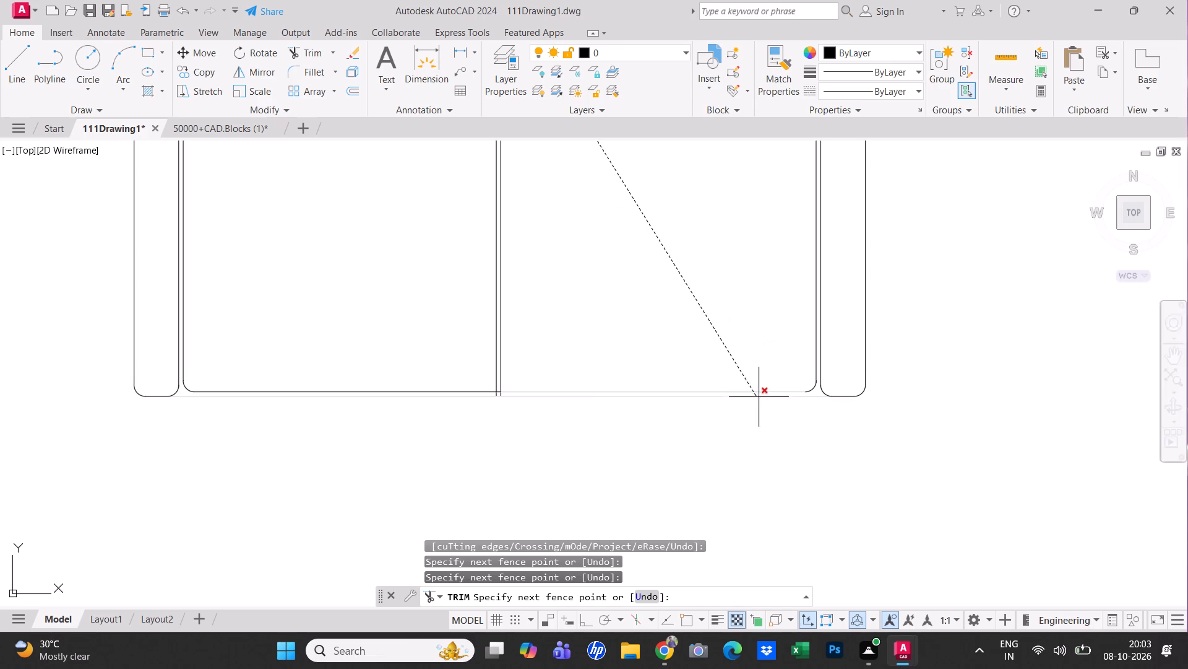
scroll(752, 398, up, 3)
click(752, 384)
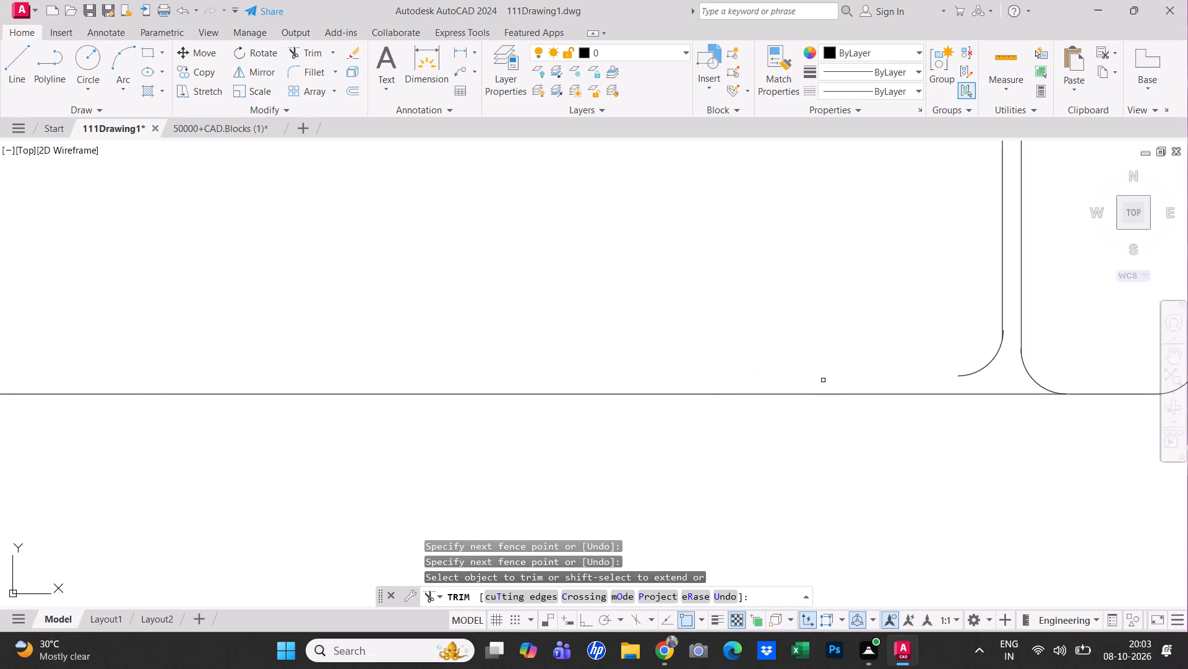
click(965, 377)
click(1002, 329)
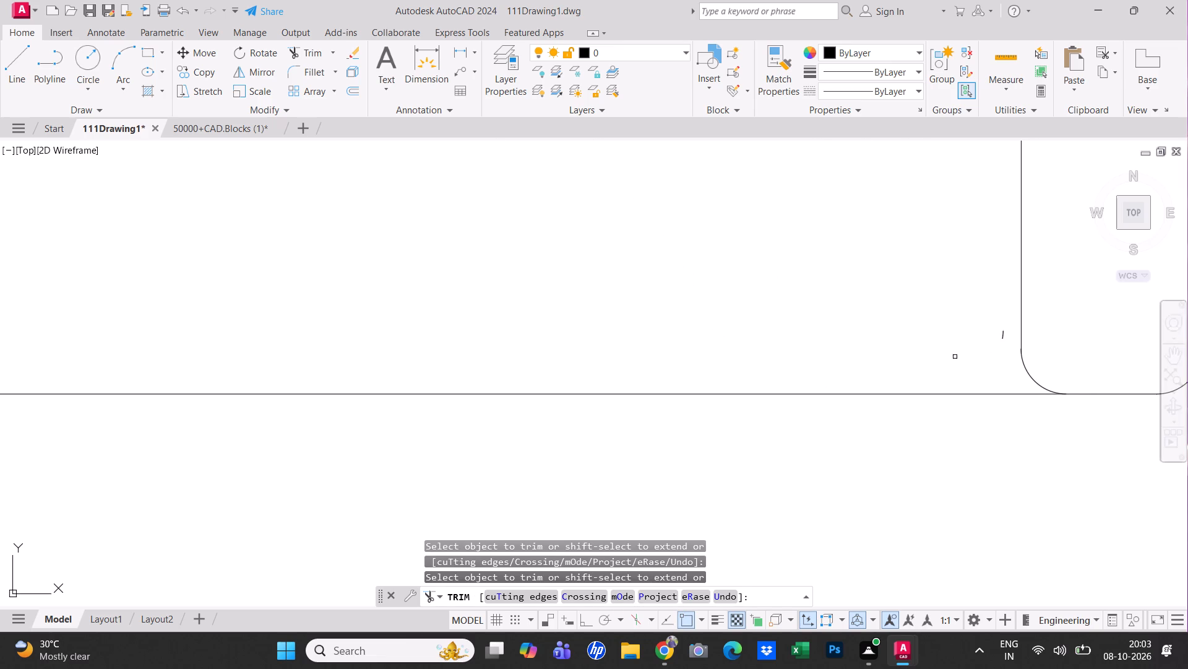
Trim the leftover inner corner arcs between the right back and seat cushions, and the back cushion's short inner edge.
scroll(936, 369, down, 3)
middle_drag(890, 359, 917, 474)
scroll(917, 474, down, 1)
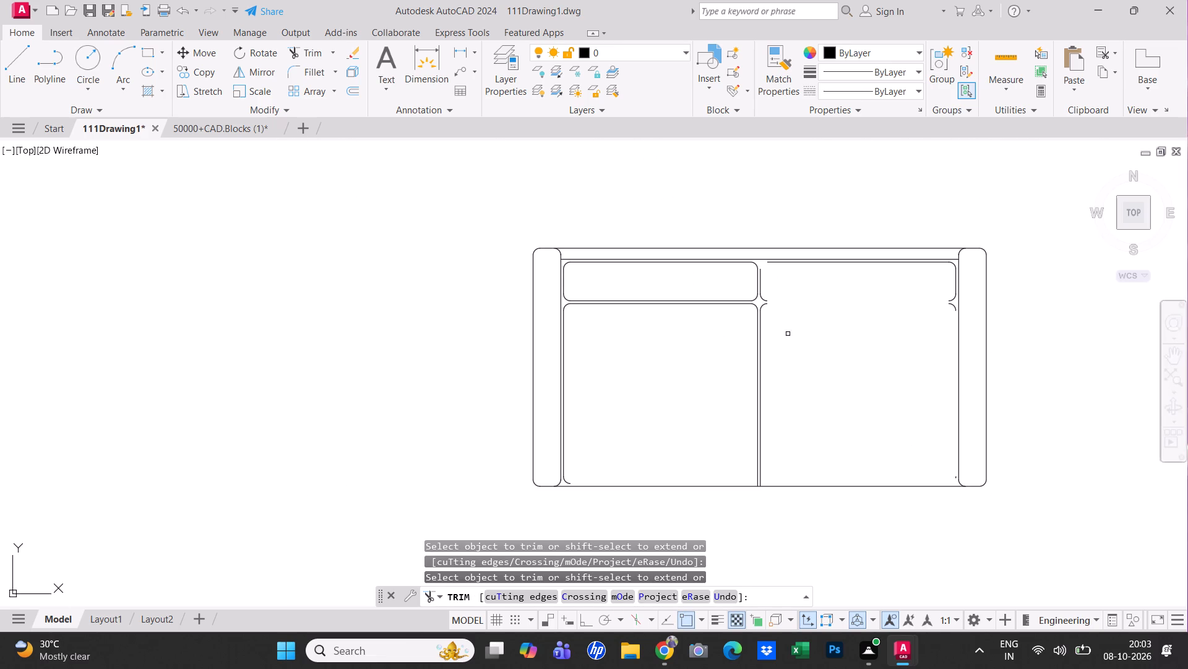
scroll(767, 304, up, 2)
click(760, 305)
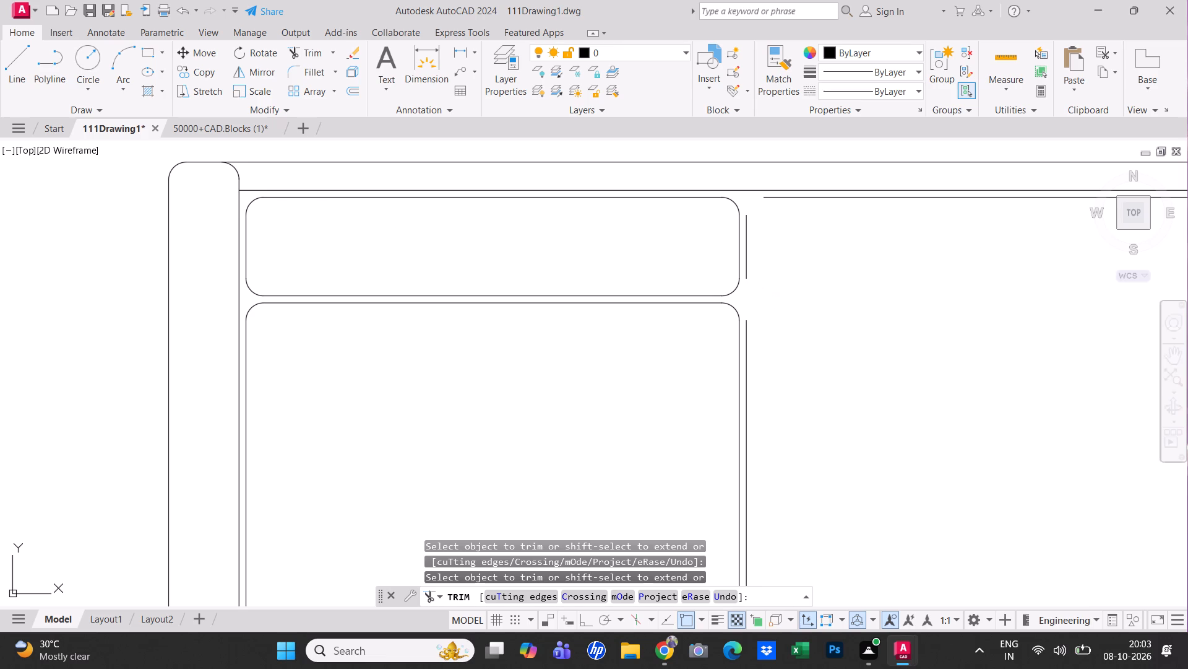
click(757, 292)
click(747, 271)
key(Escape)
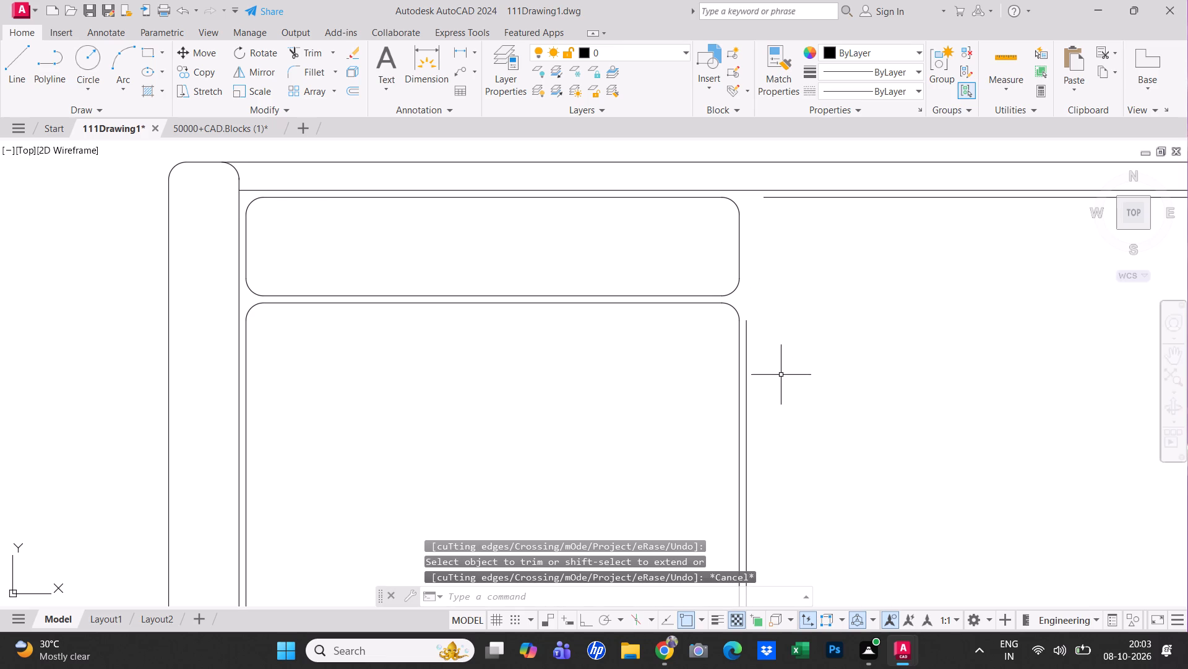
Erase the remaining outer corner arcs and the two straight edges of the right back cushion.
scroll(763, 341, down, 1)
middle_drag(823, 310, 785, 317)
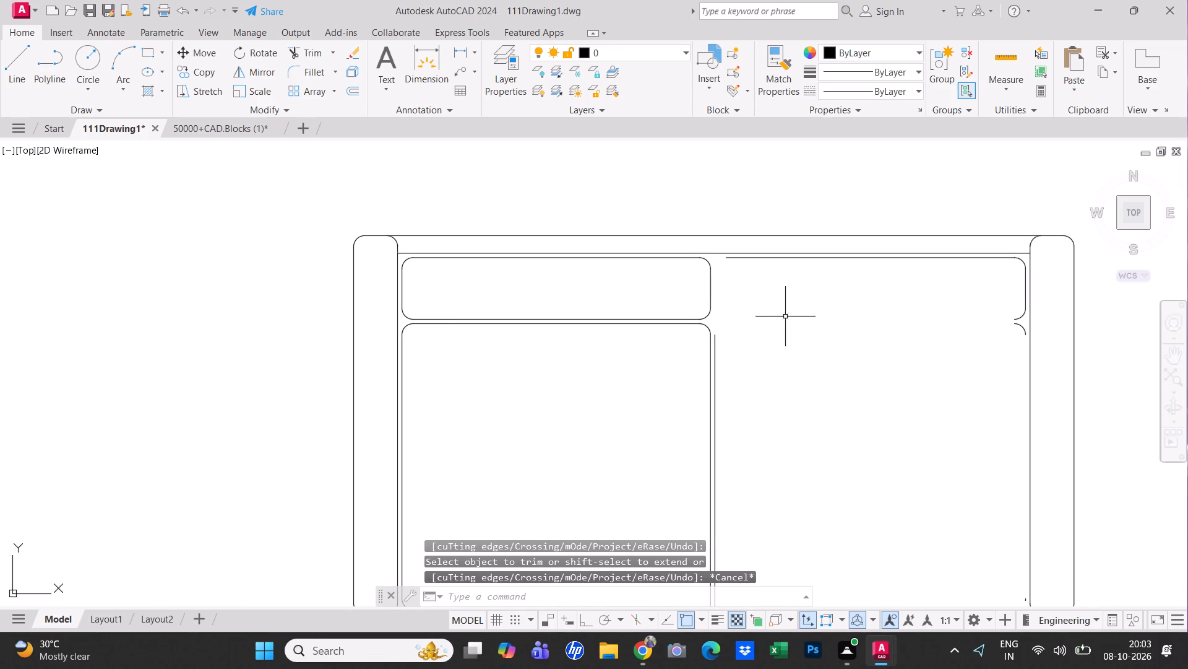
scroll(969, 325, up, 1)
middle_drag(989, 339, 973, 383)
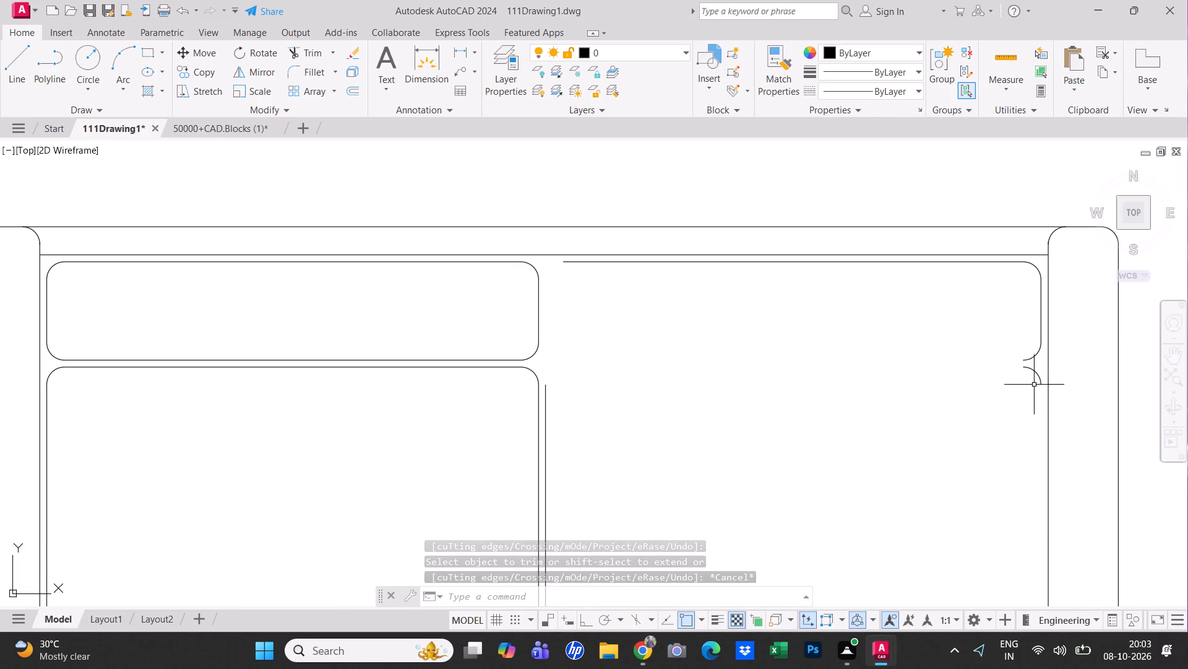
click(1034, 385)
click(1017, 336)
key(e)
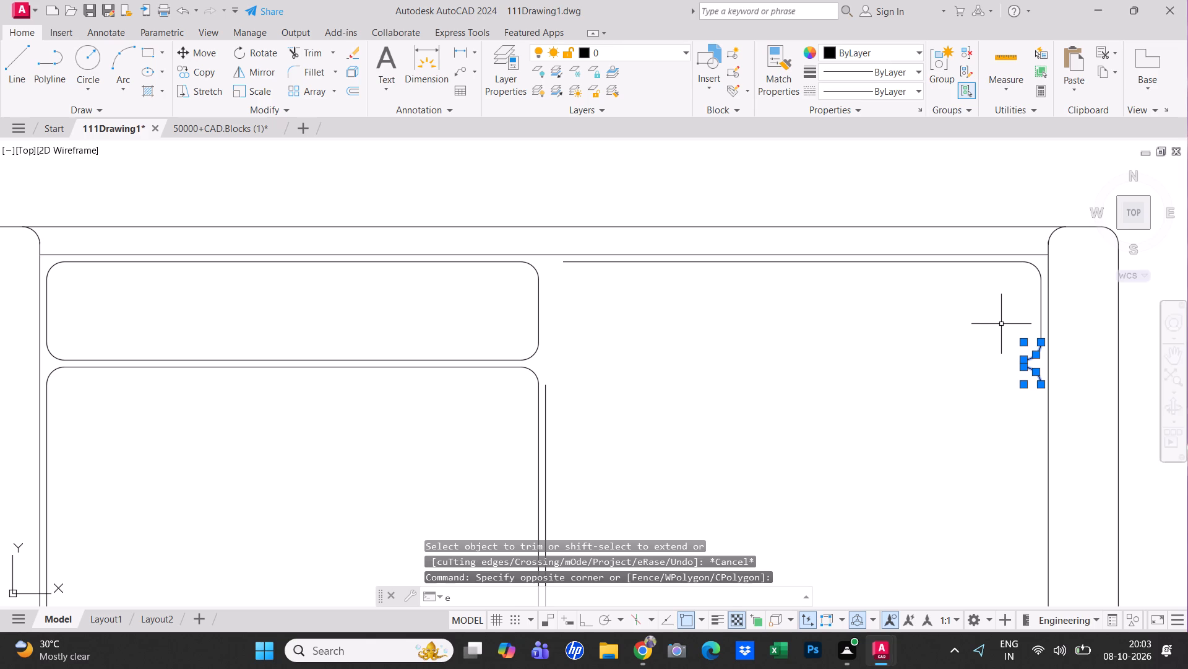
key(space)
click(1041, 265)
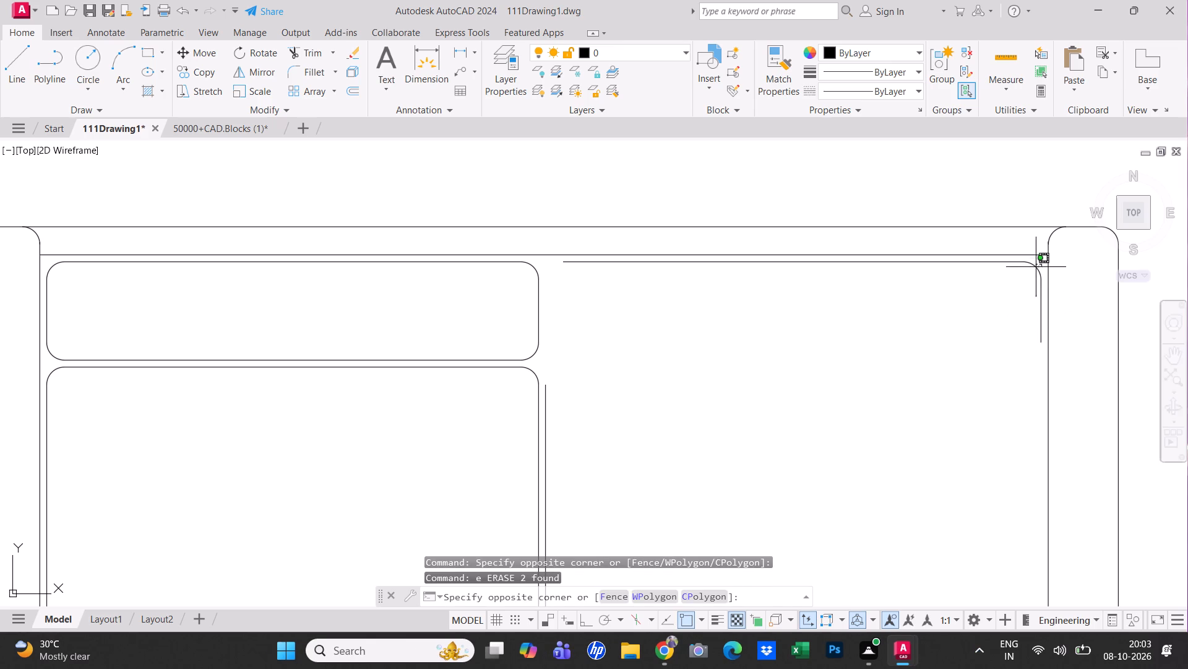
click(1028, 269)
text(e)
key(space)
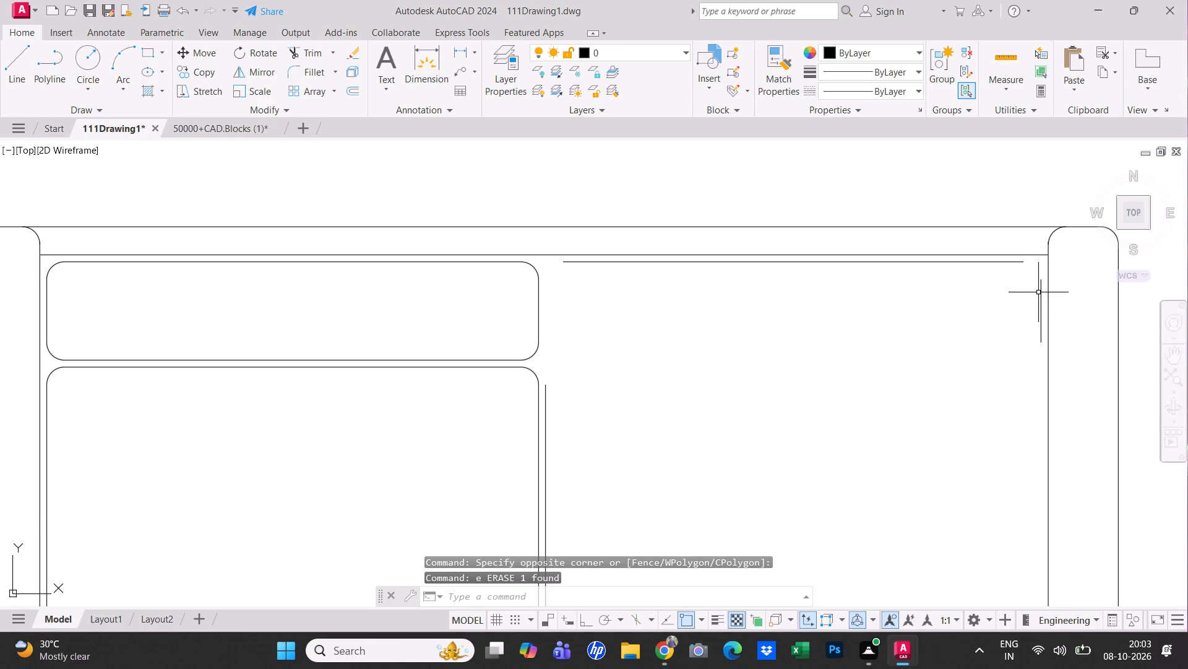
click(1042, 292)
click(1013, 262)
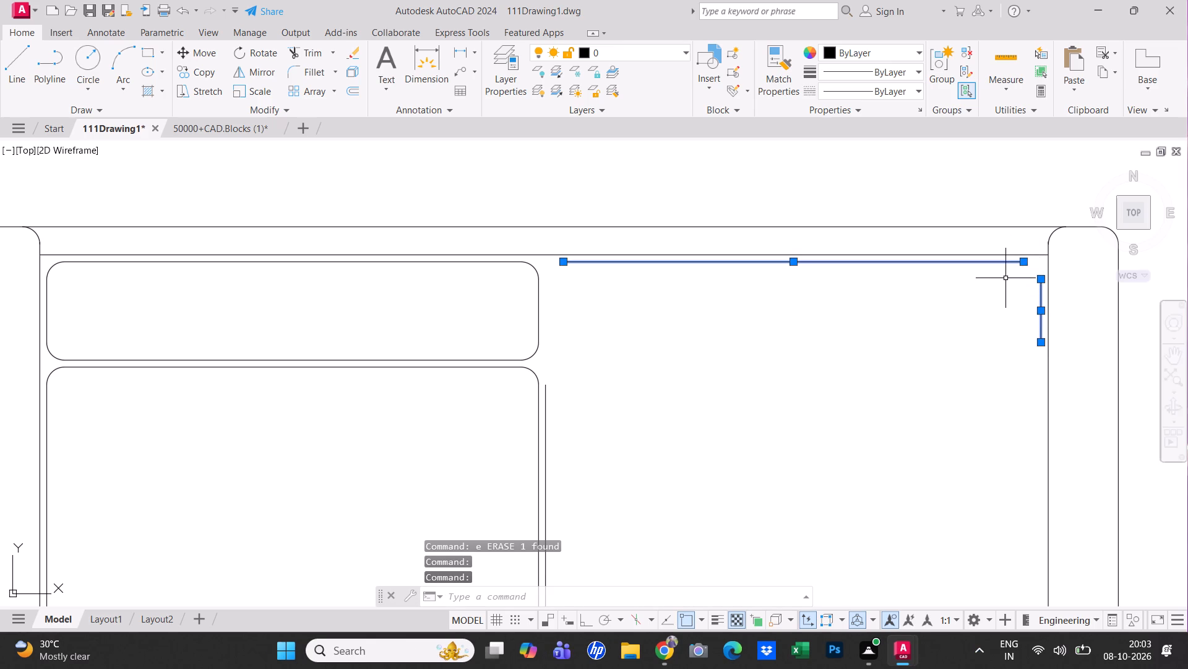
key(e)
key(space)
middle_drag(1002, 304, 959, 326)
scroll(959, 326, down, 1)
middle_drag(959, 326, 954, 313)
key(Escape)
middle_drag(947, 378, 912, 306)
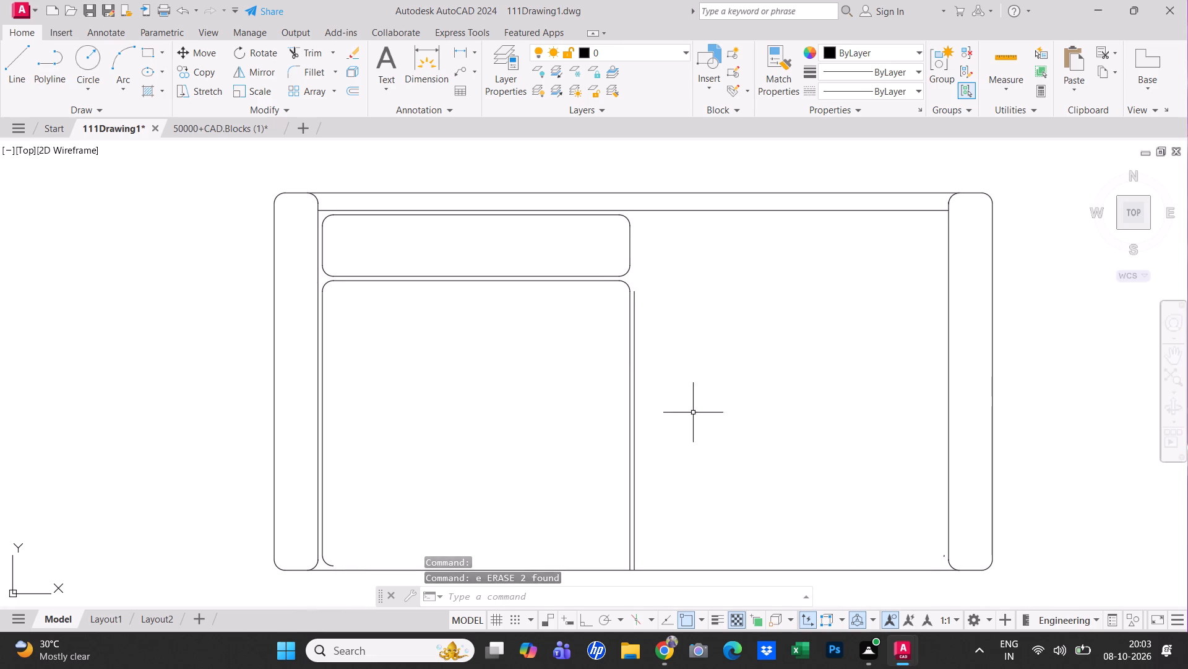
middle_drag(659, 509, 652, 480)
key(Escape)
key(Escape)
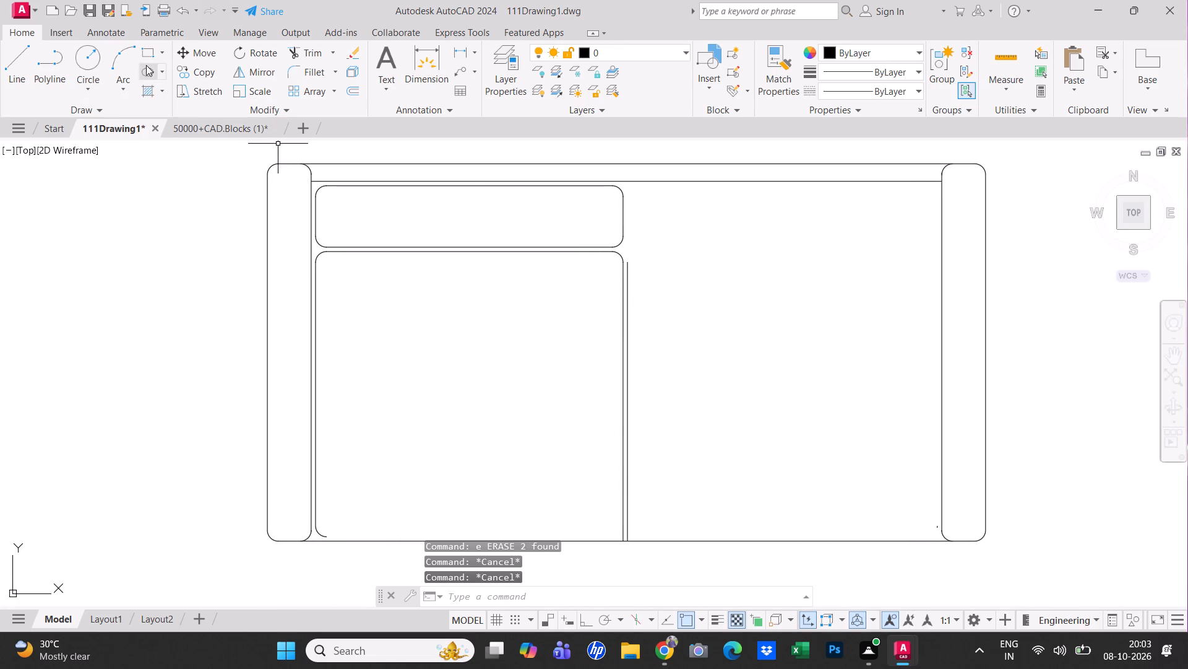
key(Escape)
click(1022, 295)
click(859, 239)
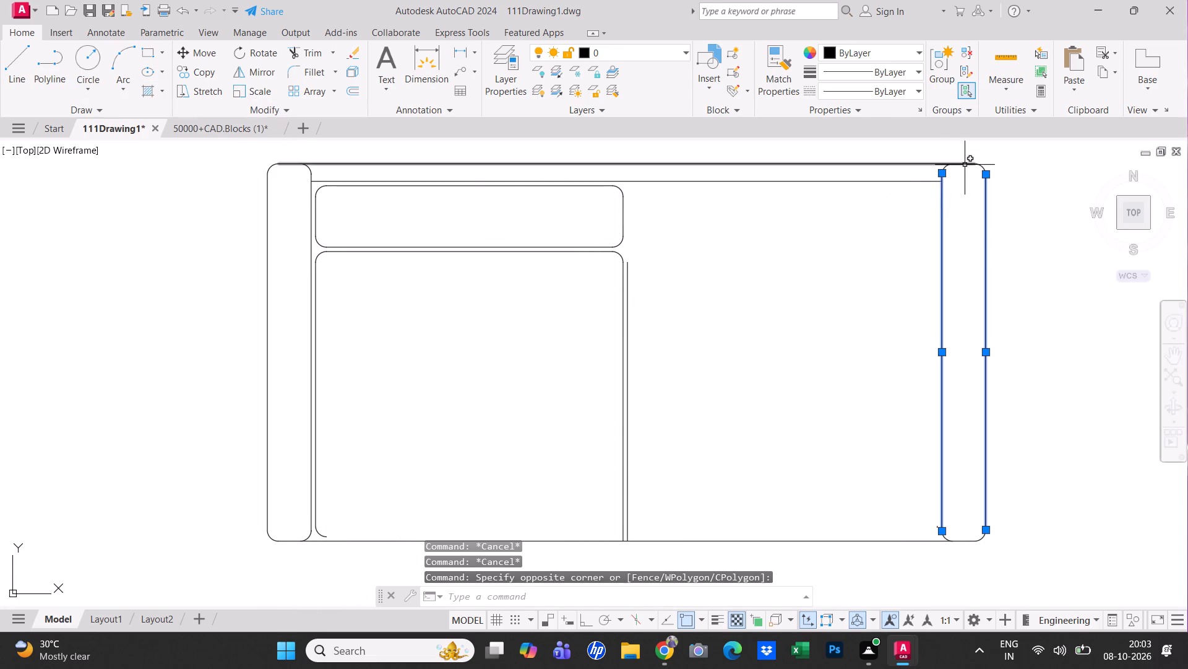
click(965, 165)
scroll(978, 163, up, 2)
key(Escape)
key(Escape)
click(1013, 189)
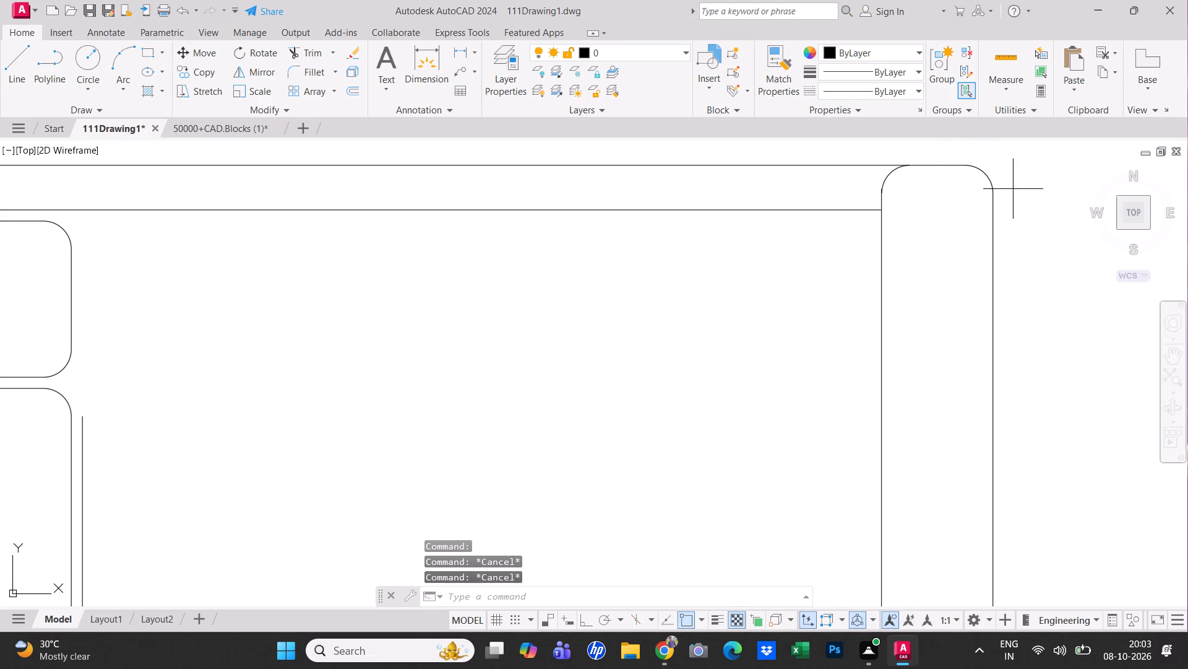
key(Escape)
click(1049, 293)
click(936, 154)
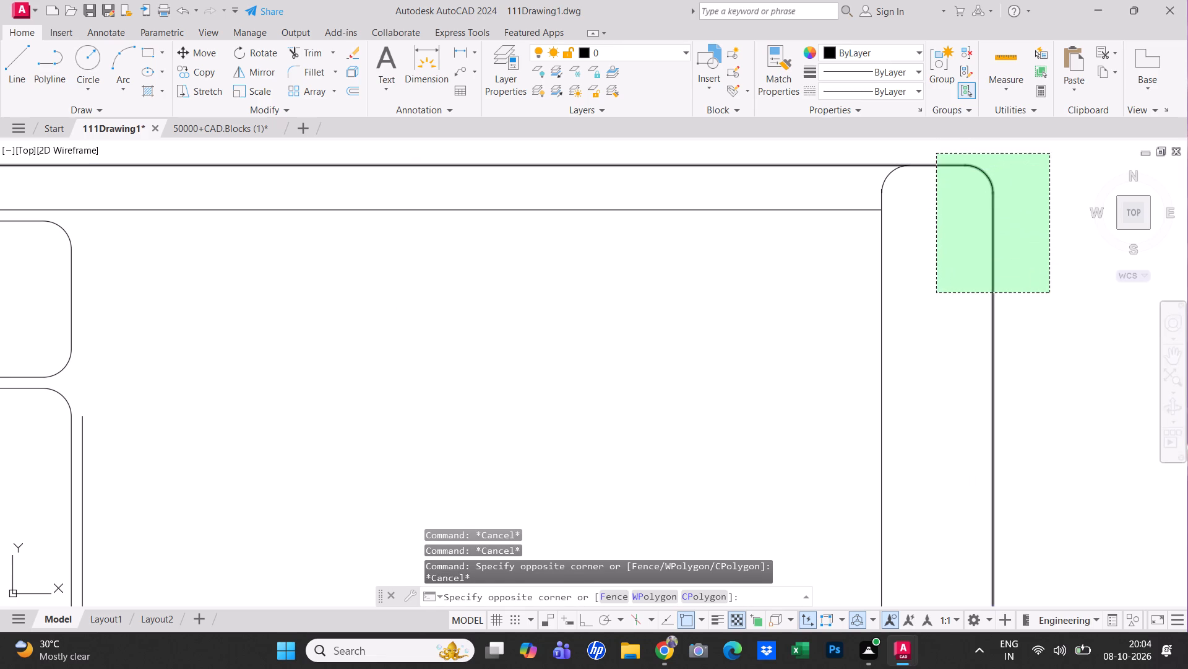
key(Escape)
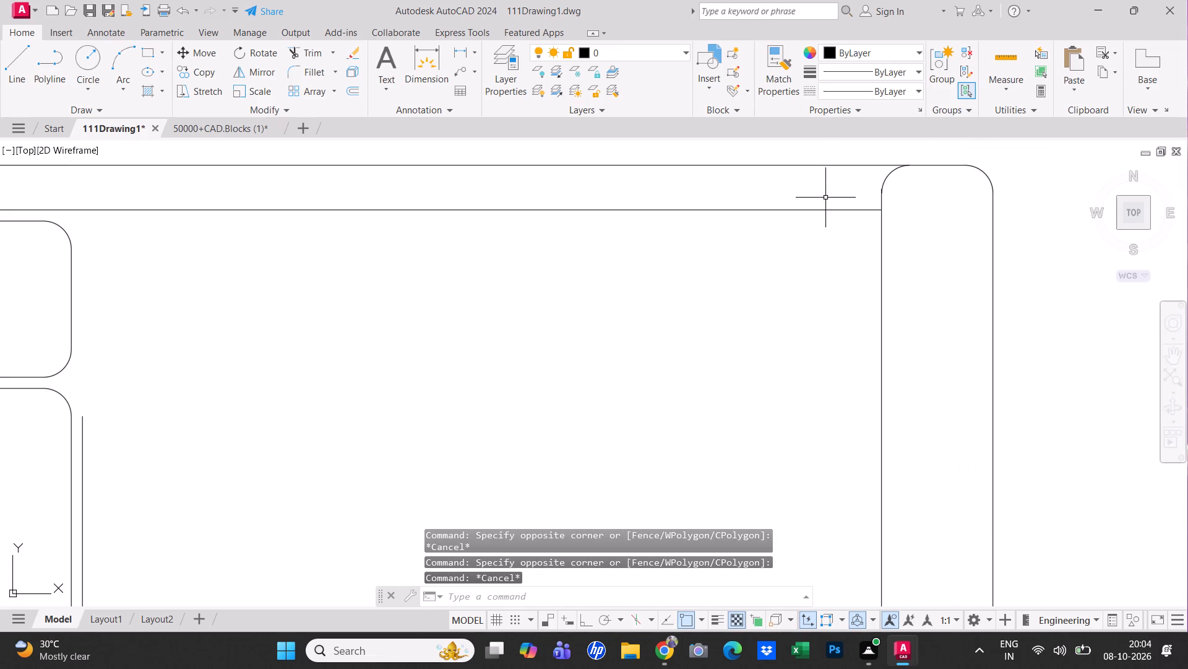
Trim away the outer rear edge of the sofa's backrest between the two armrests.
text(tr)
key(space)
click(810, 163)
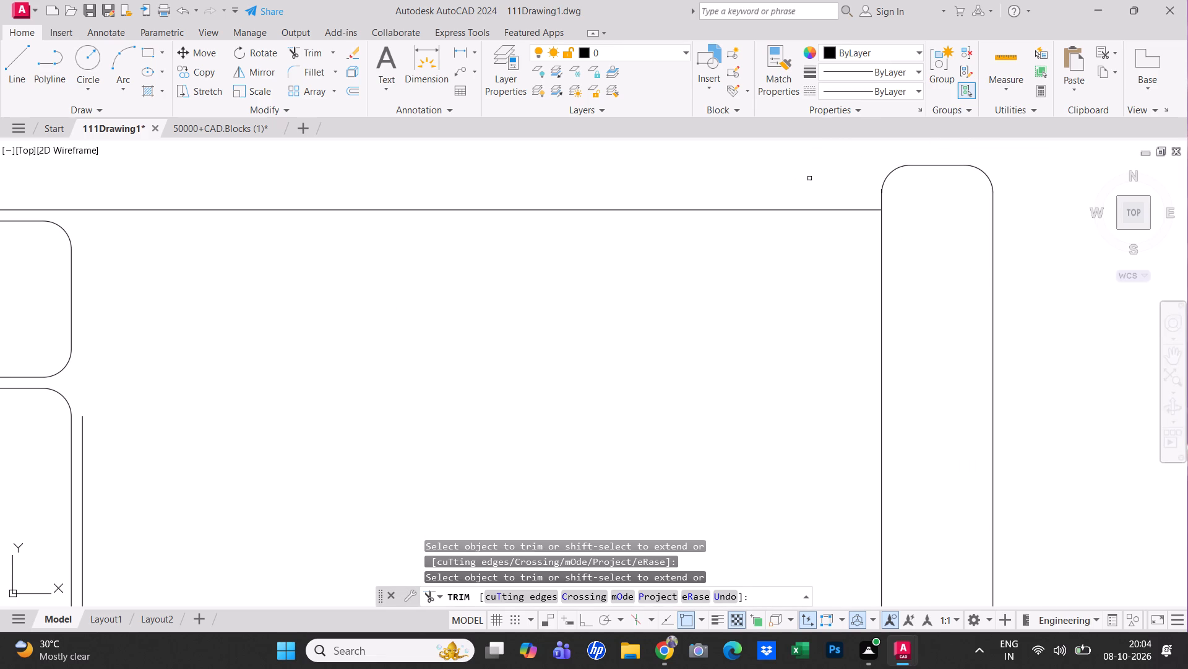
scroll(806, 244, down, 3)
scroll(799, 261, up, 1)
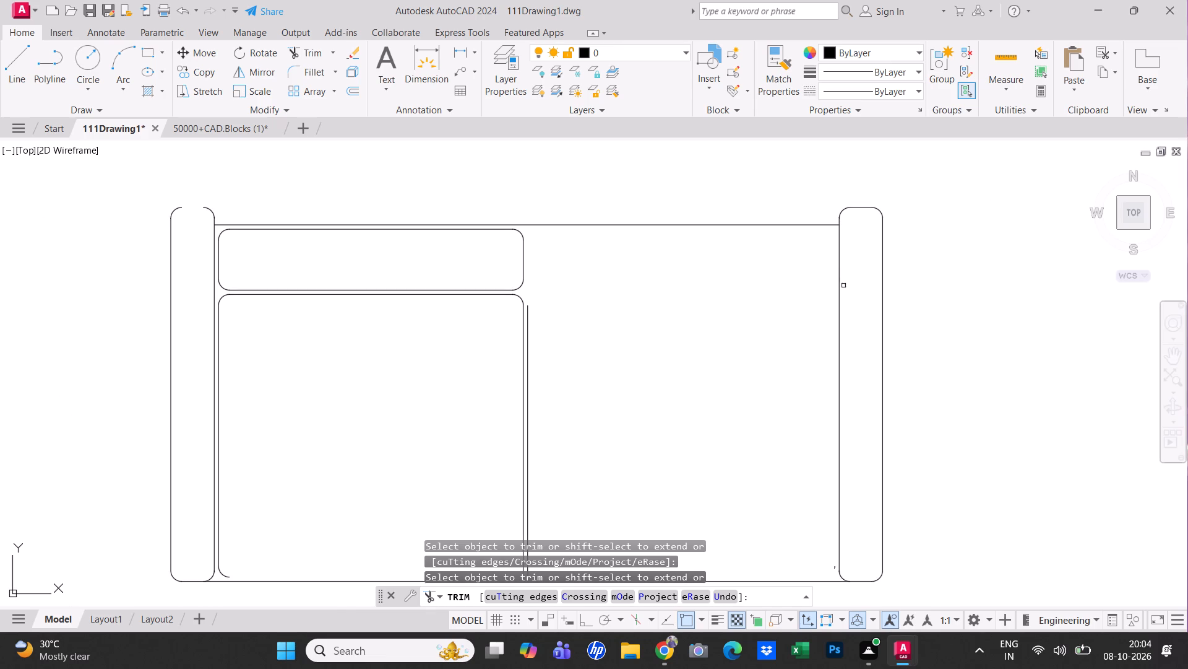
key(Escape)
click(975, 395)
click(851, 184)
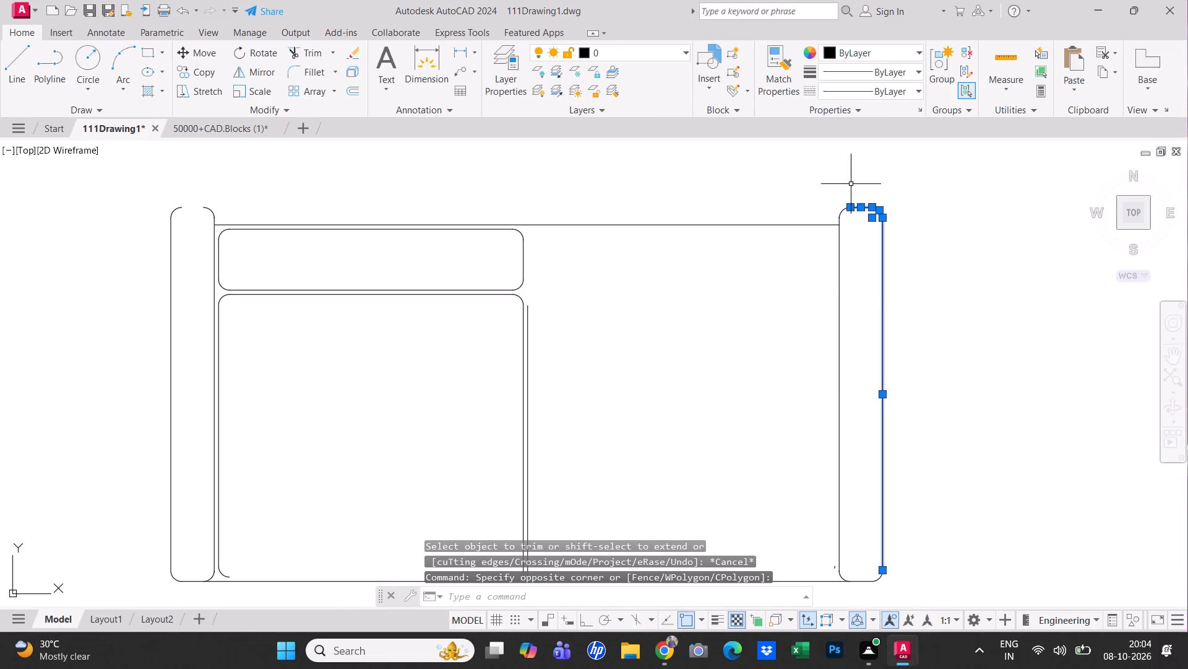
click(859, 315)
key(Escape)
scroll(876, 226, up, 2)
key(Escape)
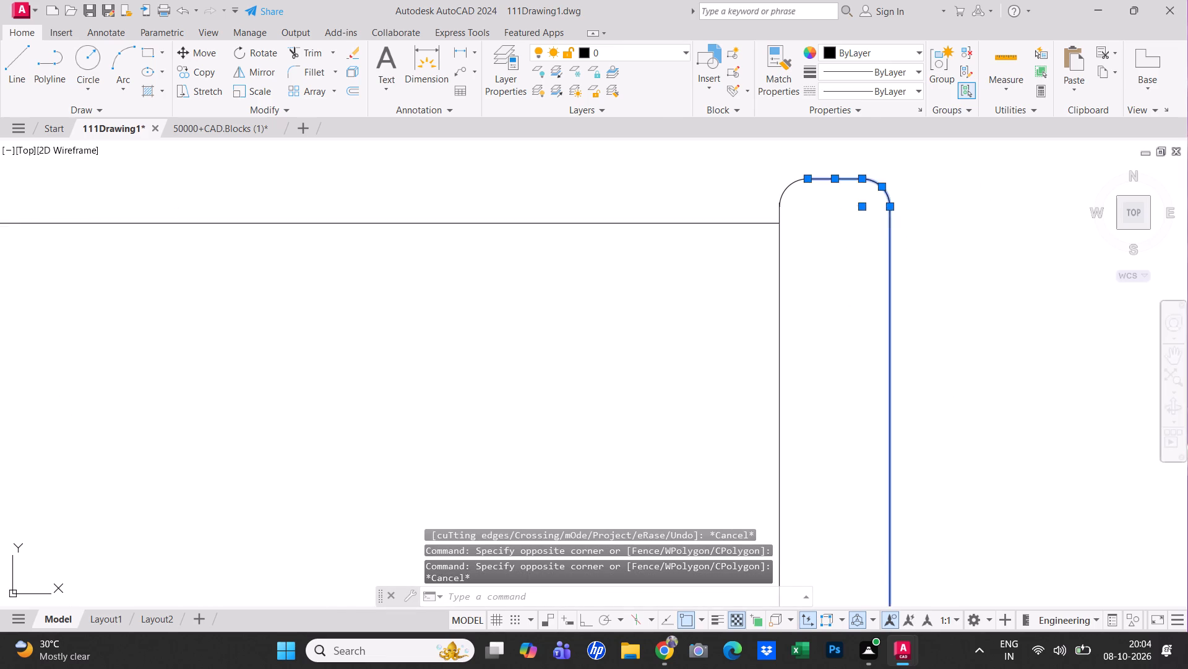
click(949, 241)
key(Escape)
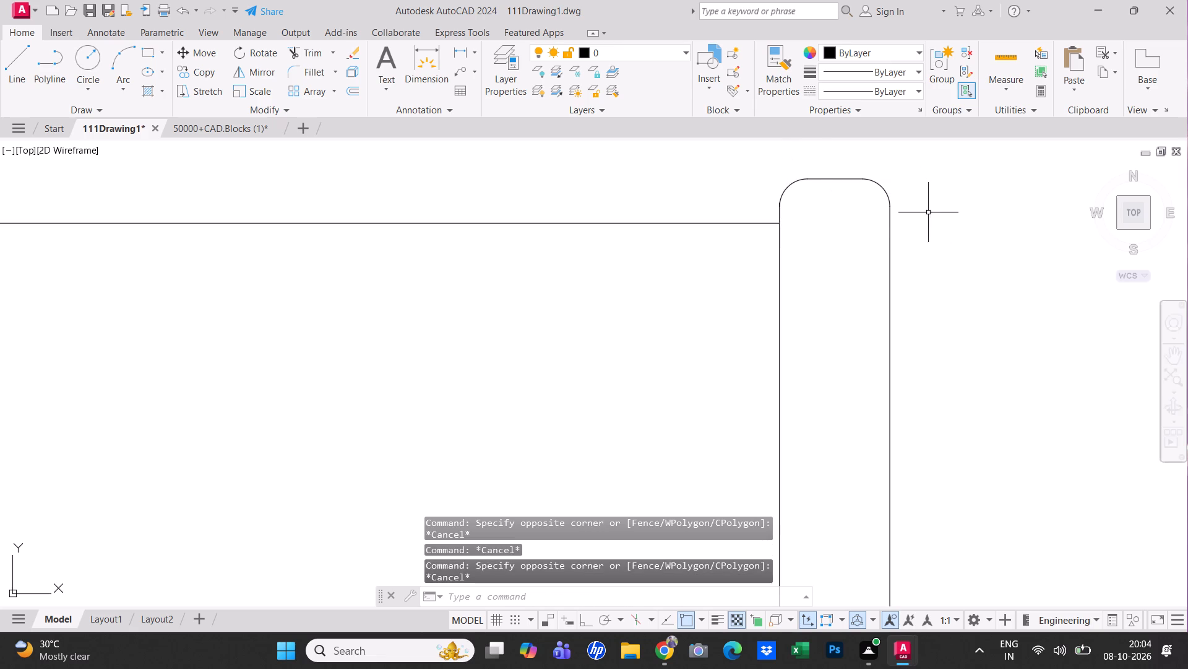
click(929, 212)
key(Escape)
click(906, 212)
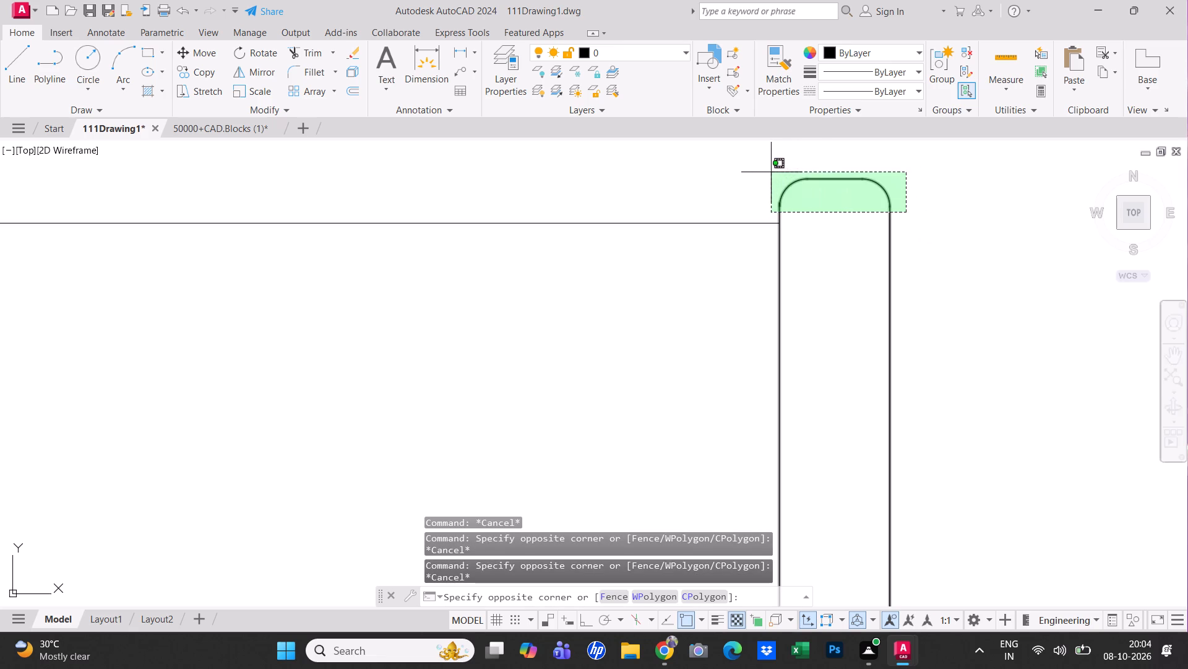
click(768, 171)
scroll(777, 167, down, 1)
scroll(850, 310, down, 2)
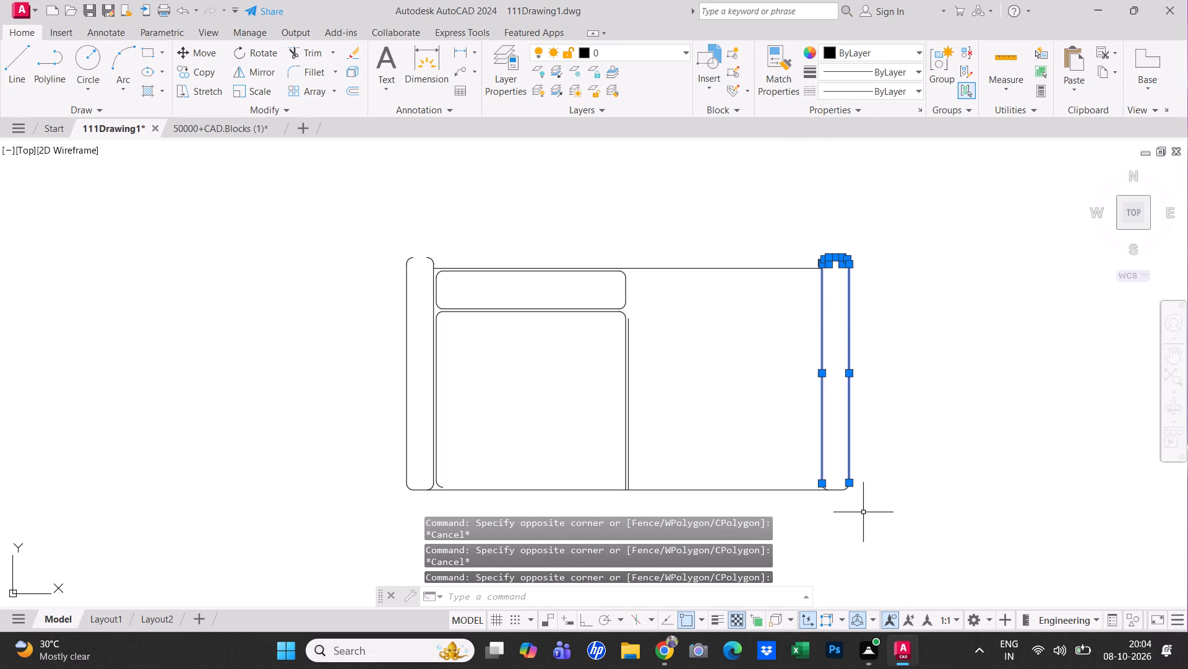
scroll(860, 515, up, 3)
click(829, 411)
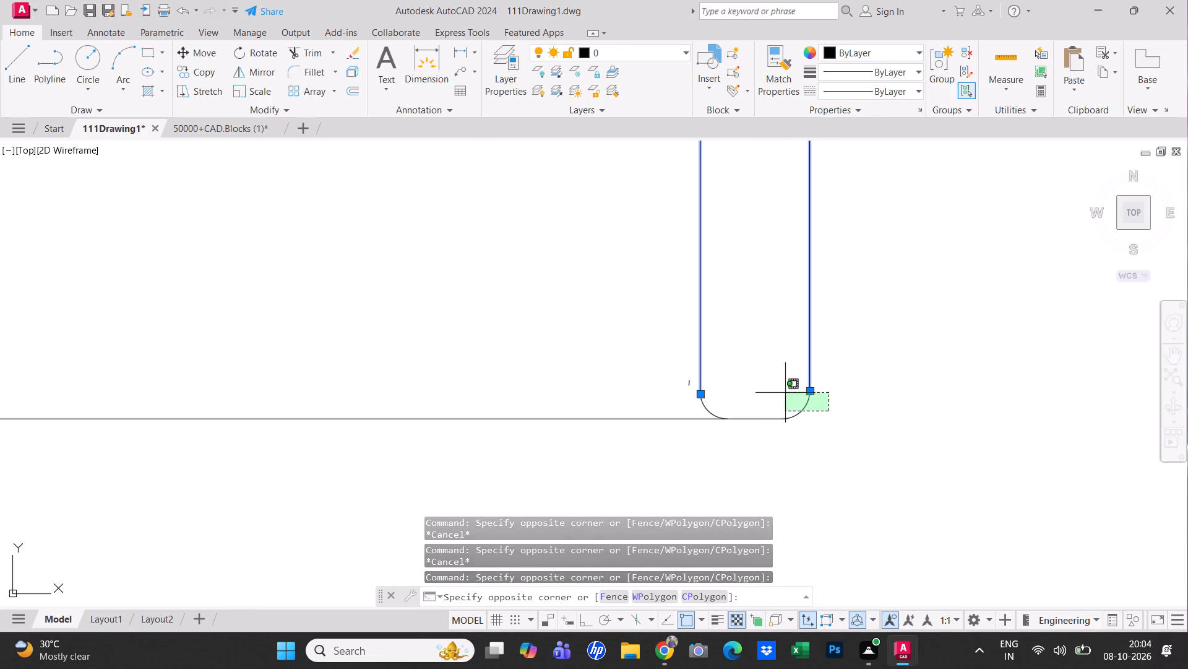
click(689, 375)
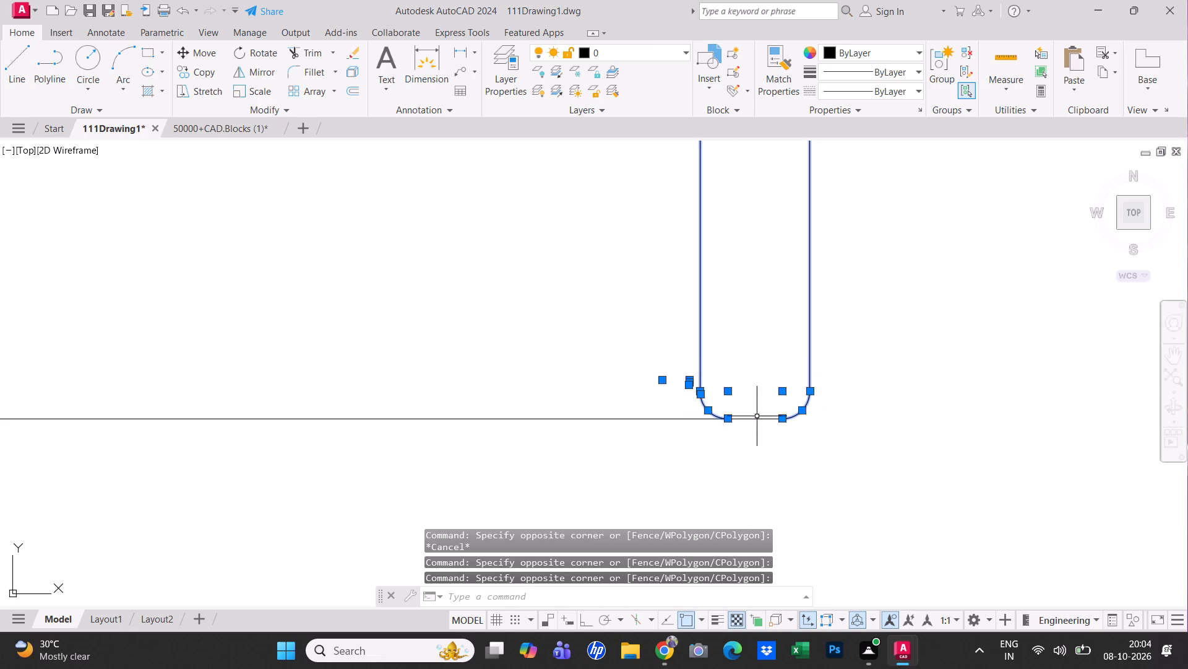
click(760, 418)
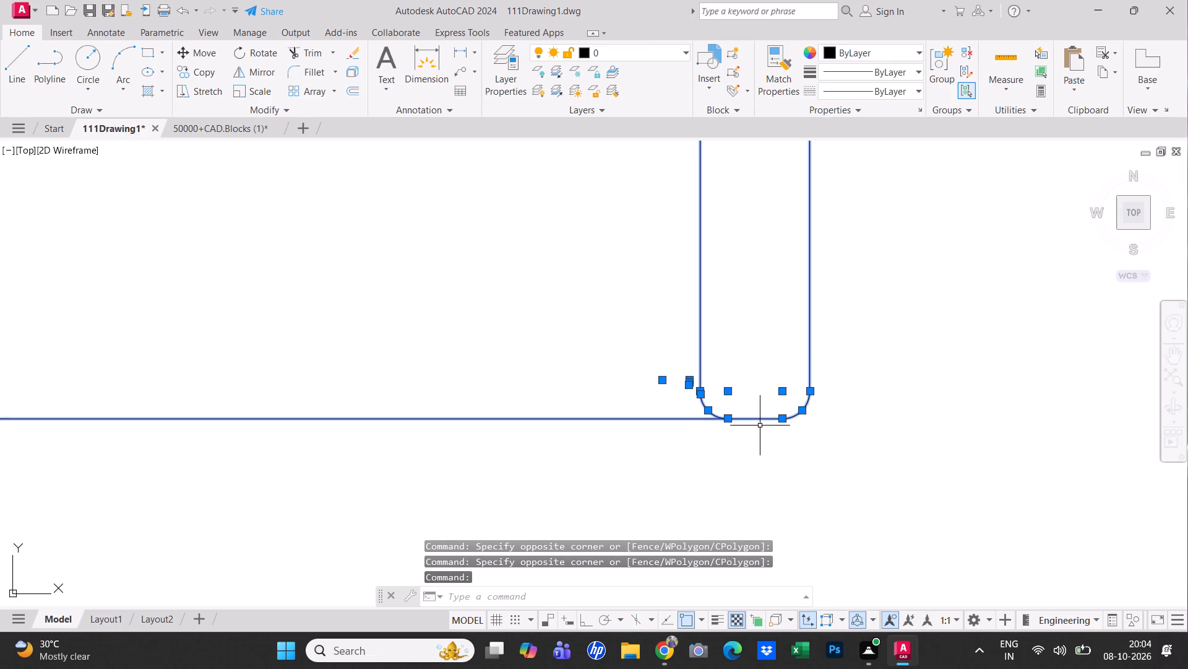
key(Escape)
Move the complete right armrest inward so its inner edge meets the vertical line beside the remaining seat cushion.
click(838, 416)
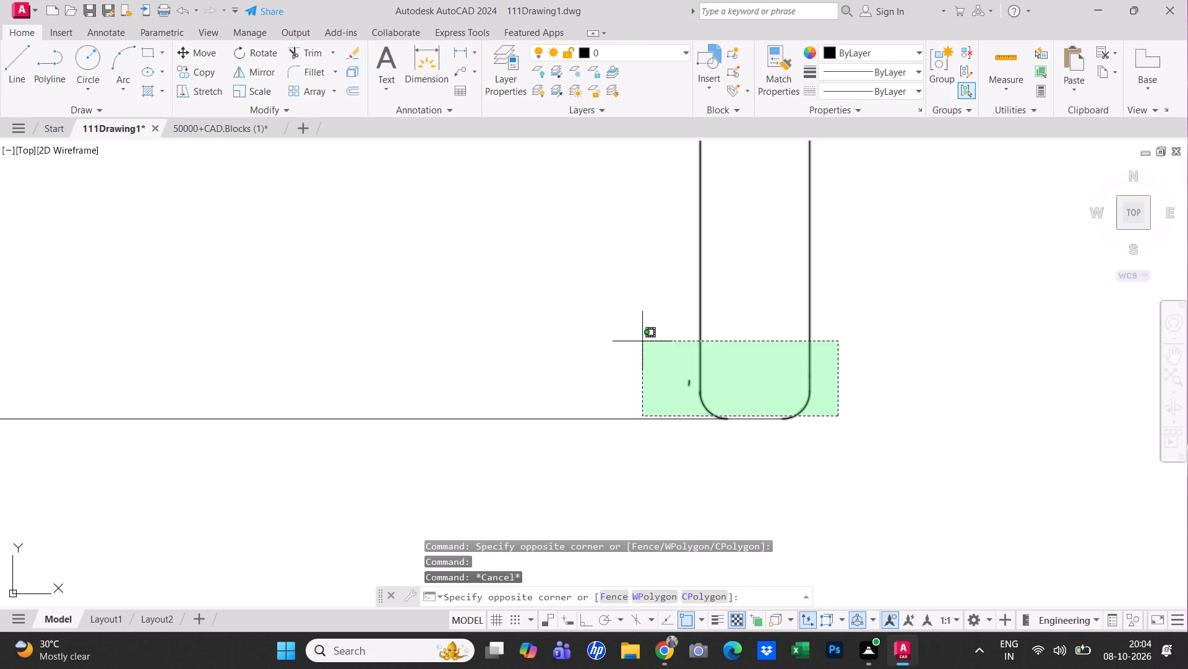
middle_drag(643, 336, 644, 452)
scroll(647, 346, down, 4)
scroll(663, 347, up, 3)
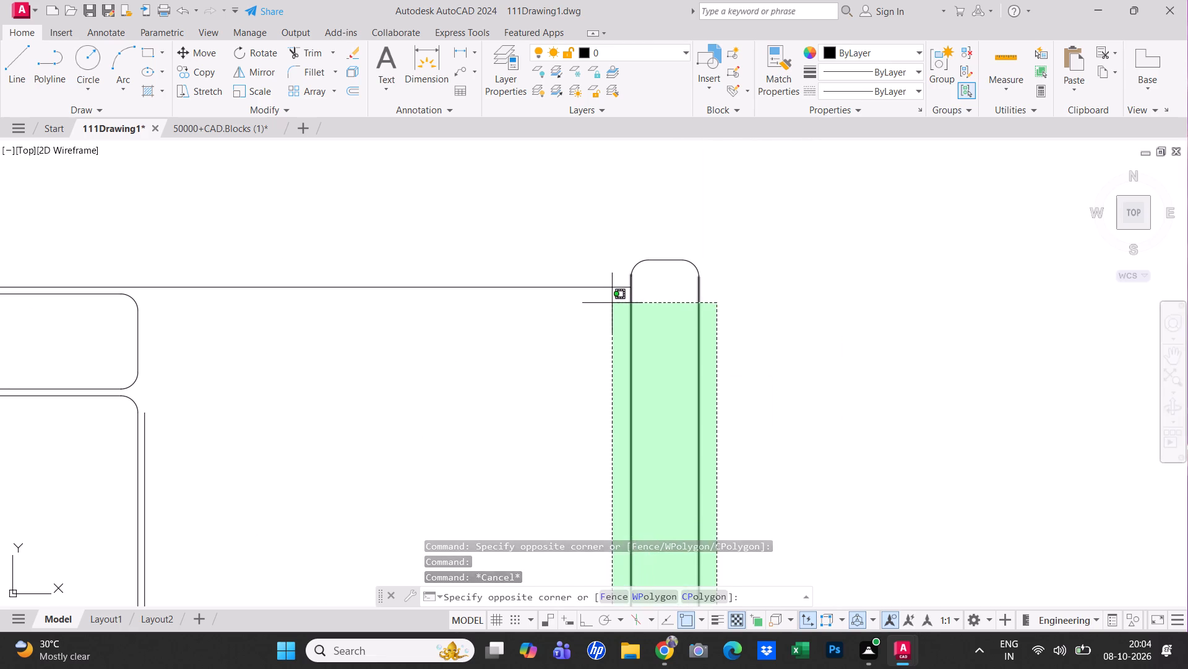
click(612, 303)
click(704, 265)
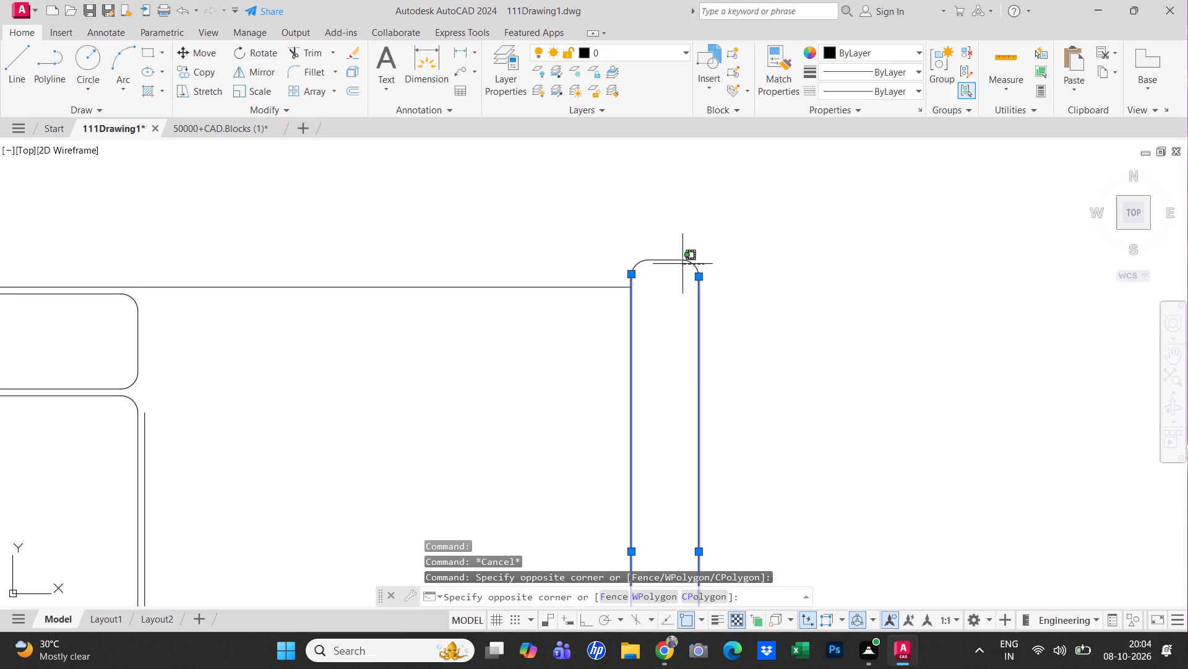
click(626, 245)
scroll(686, 326, down, 1)
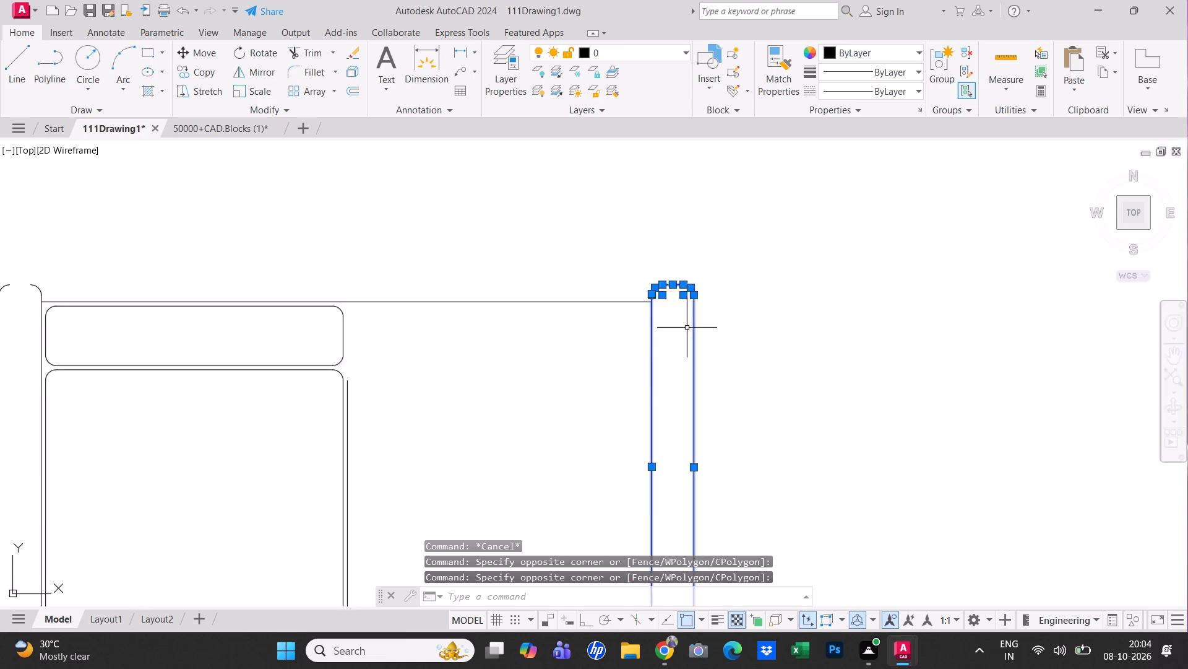
scroll(687, 328, down, 2)
scroll(662, 451, up, 4)
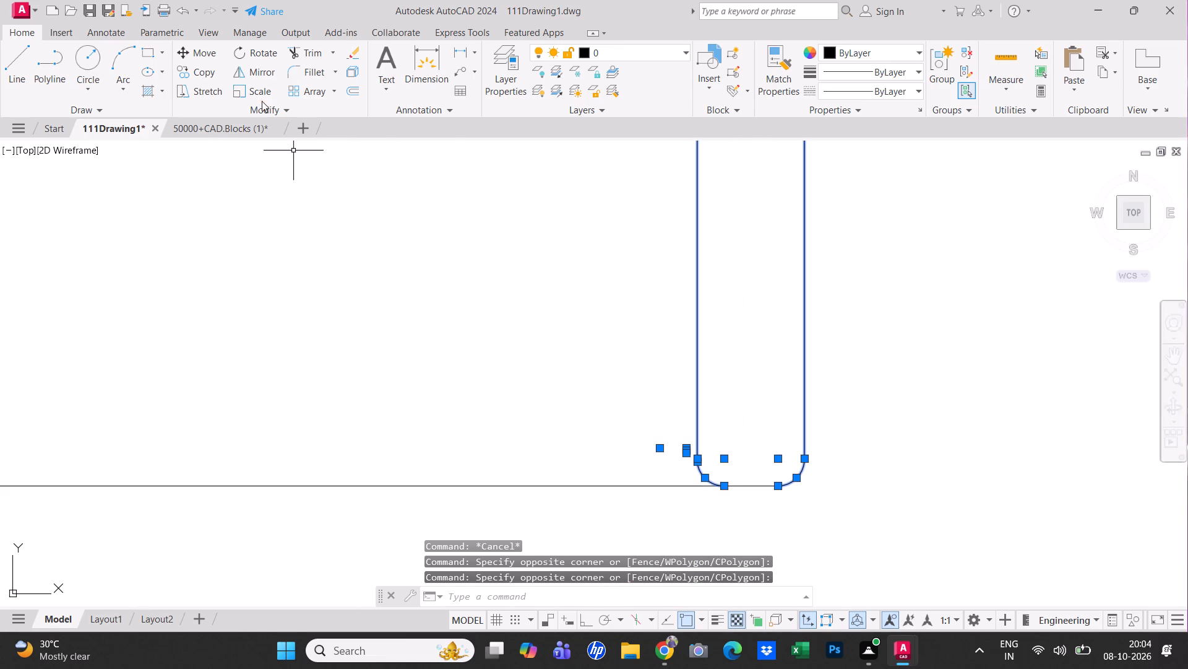
click(204, 57)
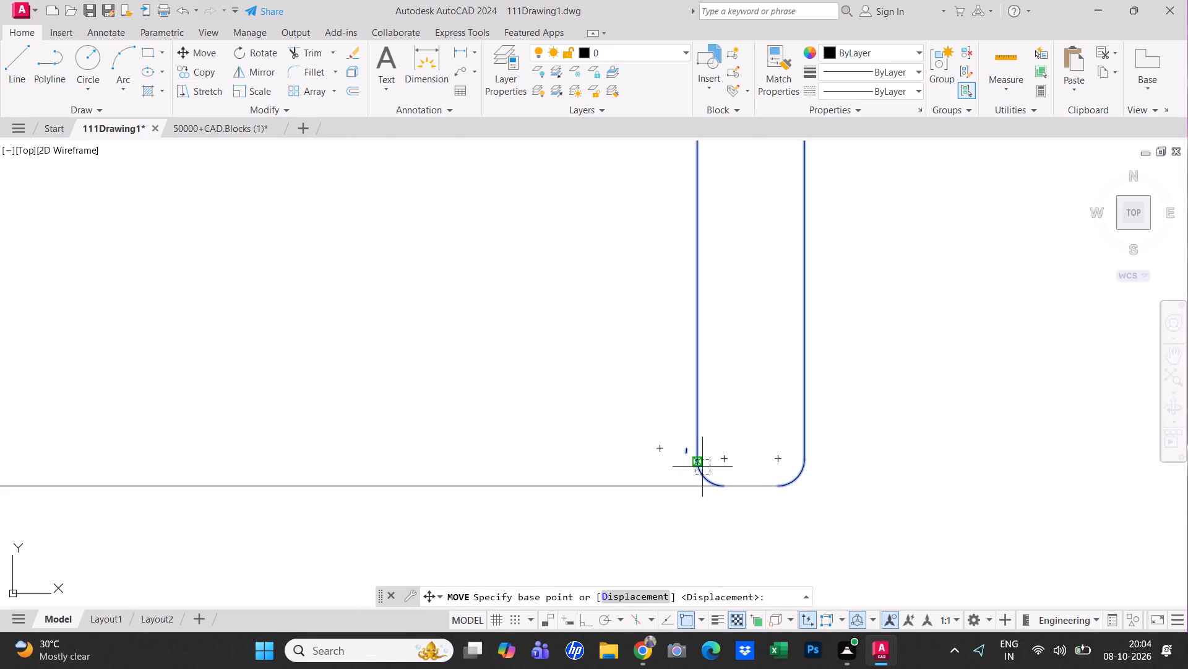
middle_drag(833, 478, 924, 469)
middle_drag(791, 298, 792, 473)
scroll(791, 298, down, 1)
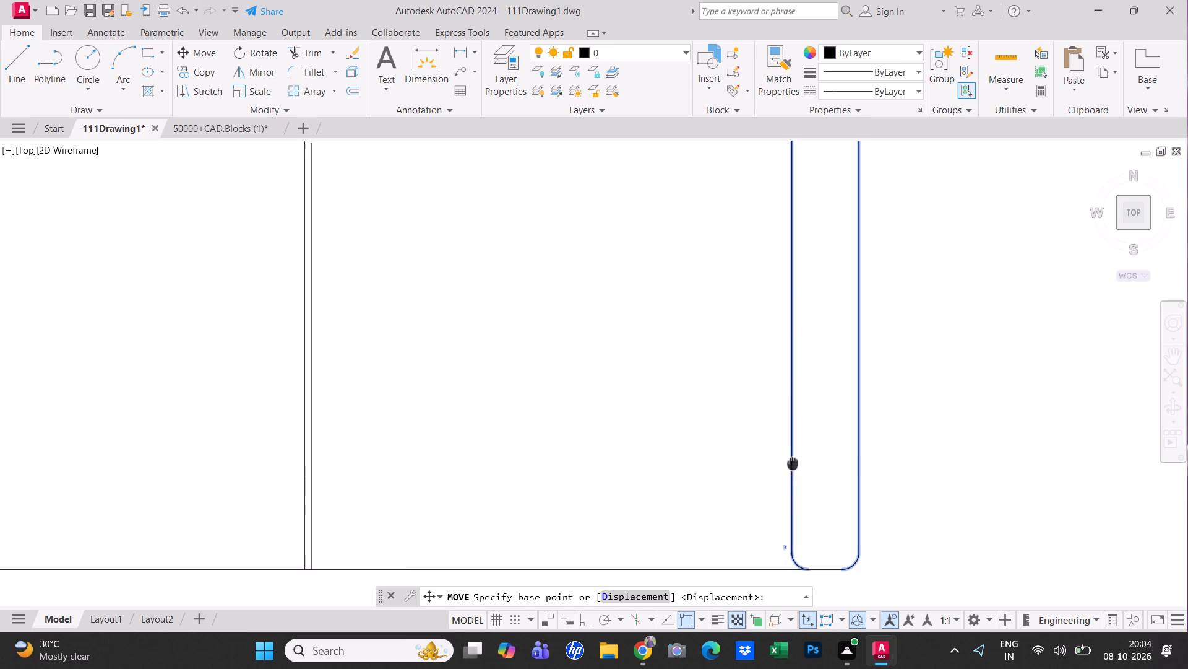
middle_drag(792, 473, 791, 480)
click(788, 311)
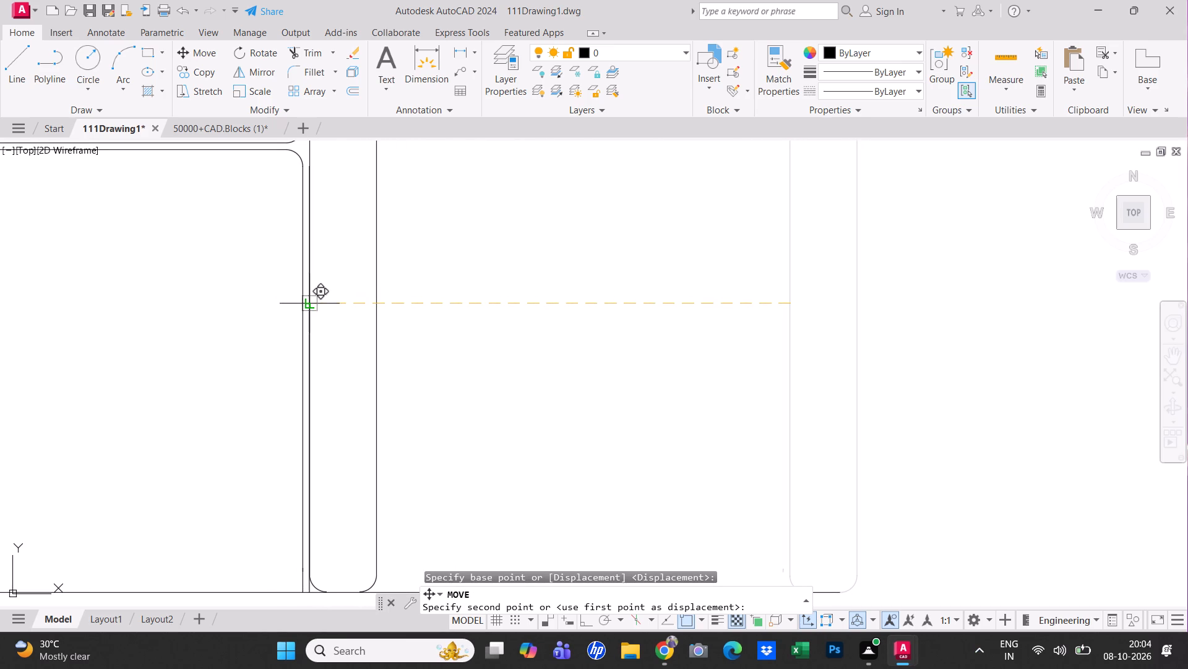
click(311, 307)
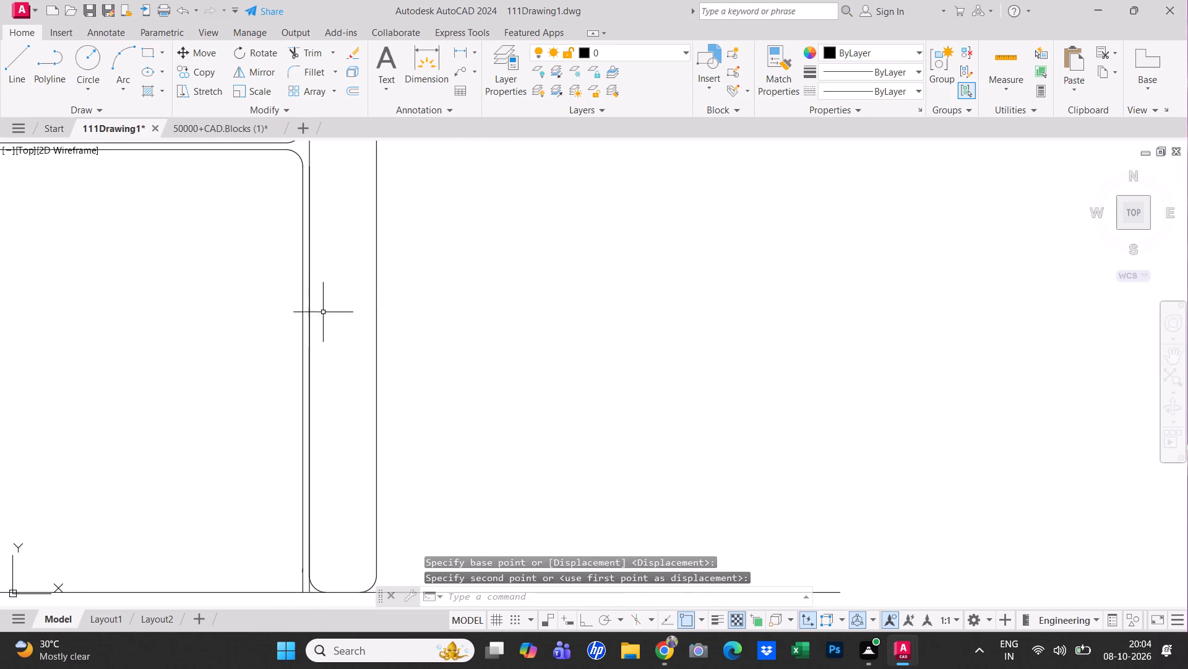
key(Escape)
Erase the leftover vertical line overlapping the moved right armrest's inner edge.
middle_drag(350, 551, 402, 447)
scroll(358, 484, up, 2)
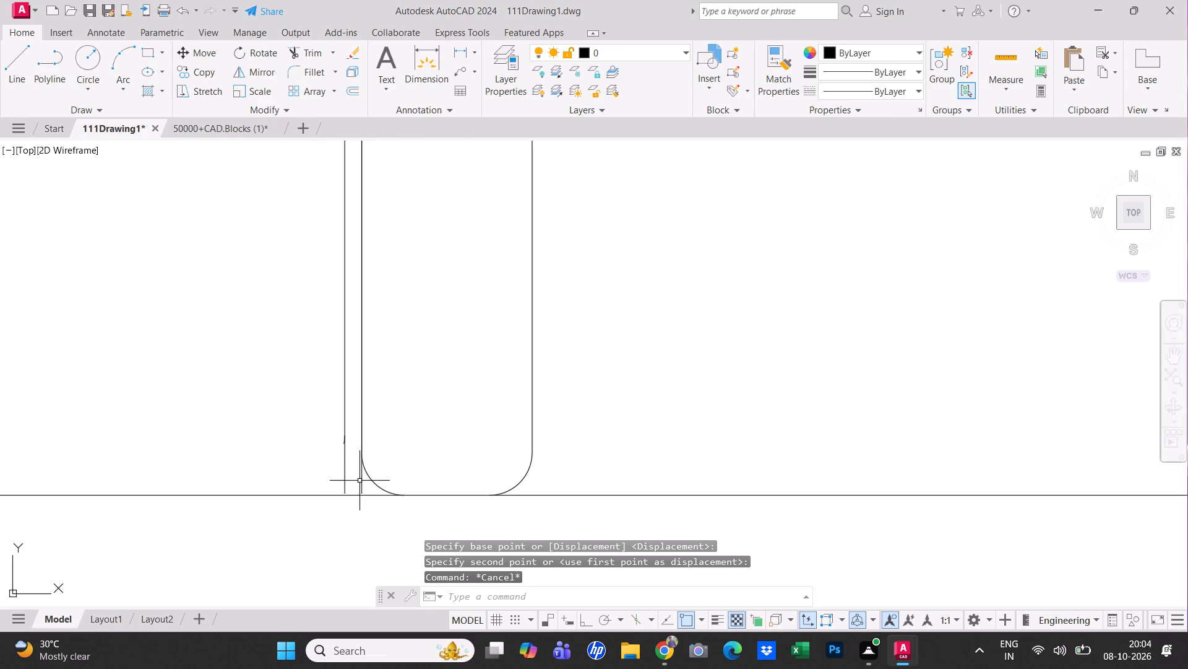
click(363, 478)
text(e)
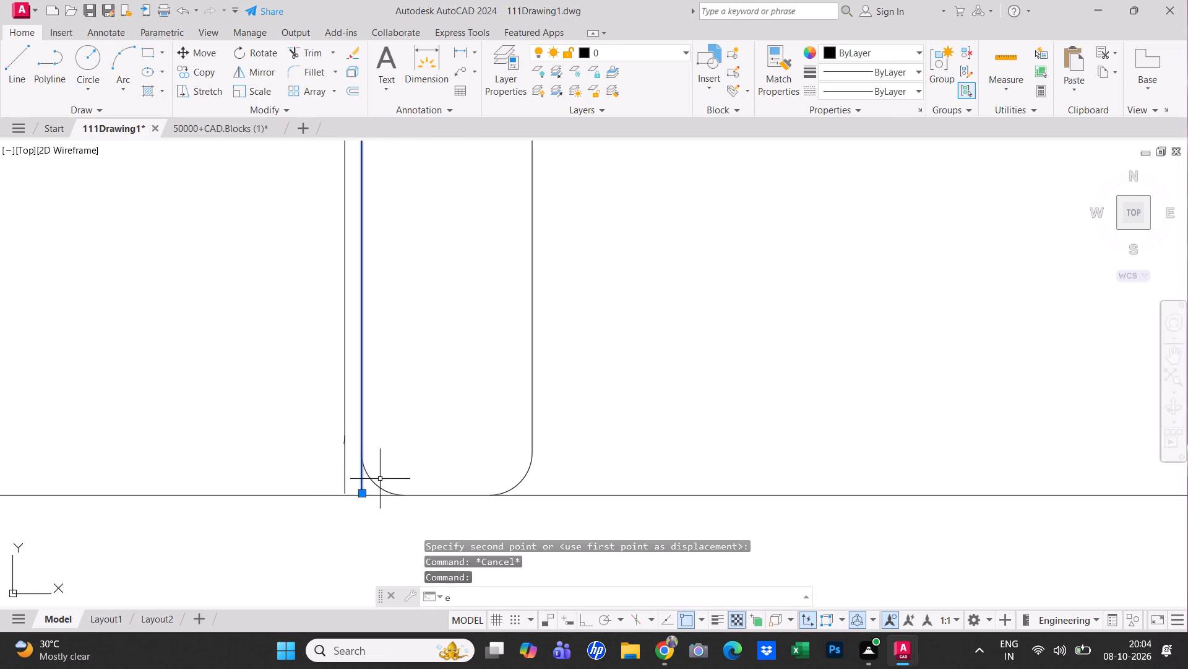
key(space)
key(Escape)
Draw a straight front edge for the seat cushion from its left corner arc across to its right side line.
scroll(377, 512, down, 4)
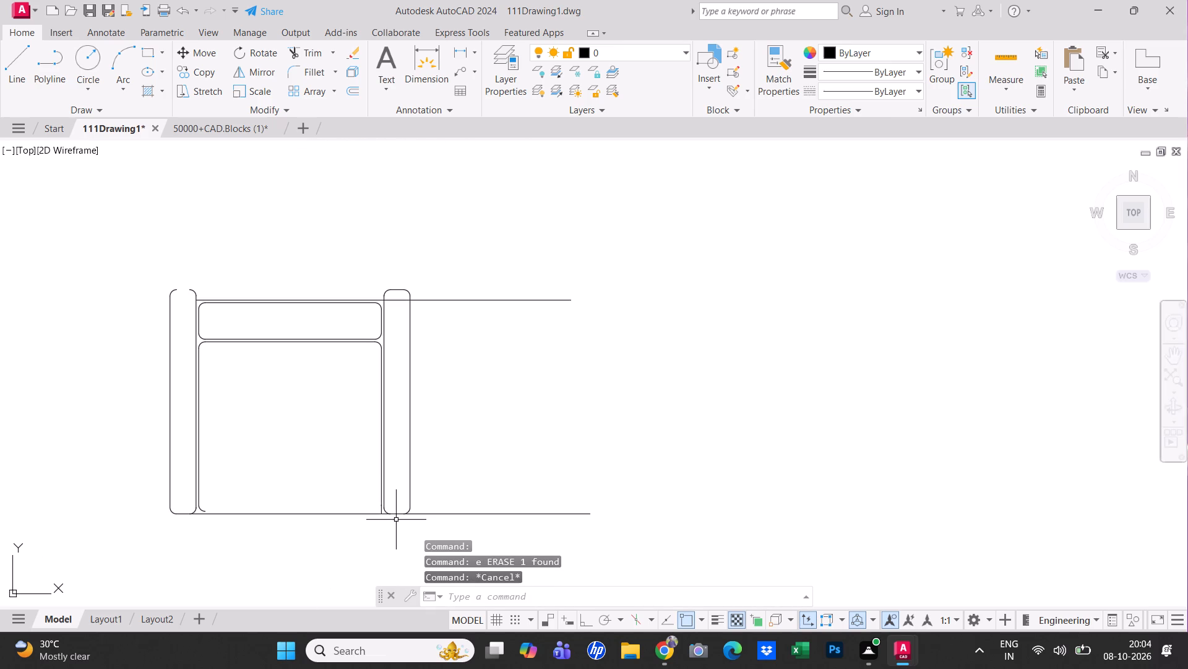
scroll(236, 504, up, 1)
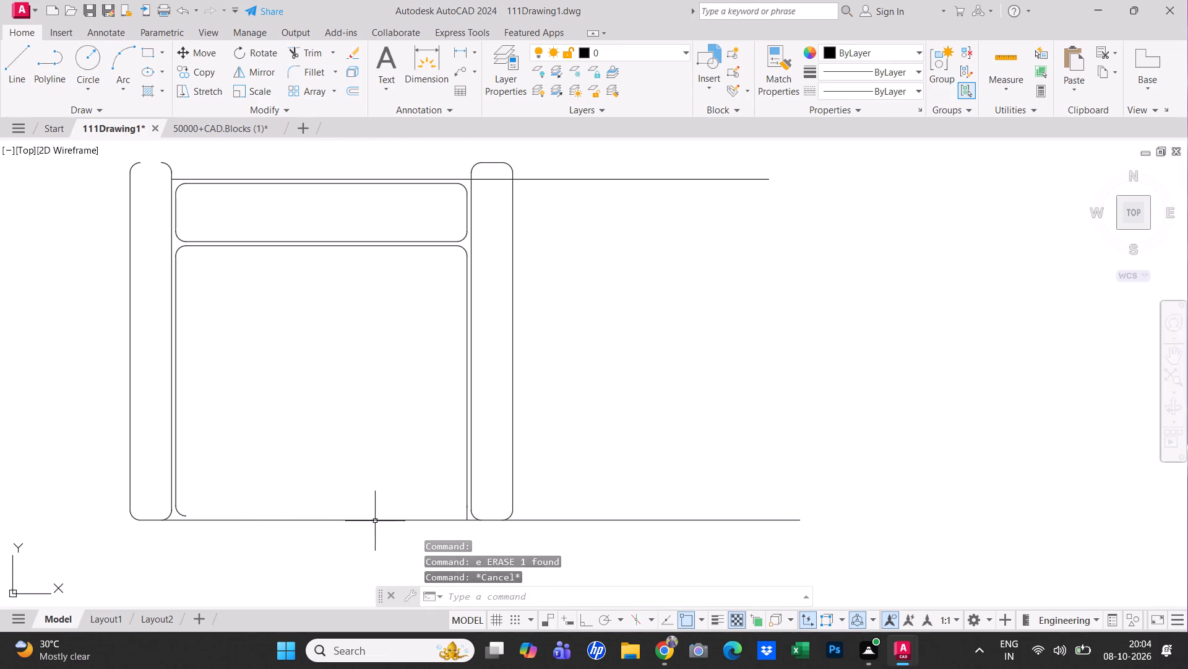
scroll(467, 524, up, 1)
middle_drag(509, 509, 541, 493)
key(Escape)
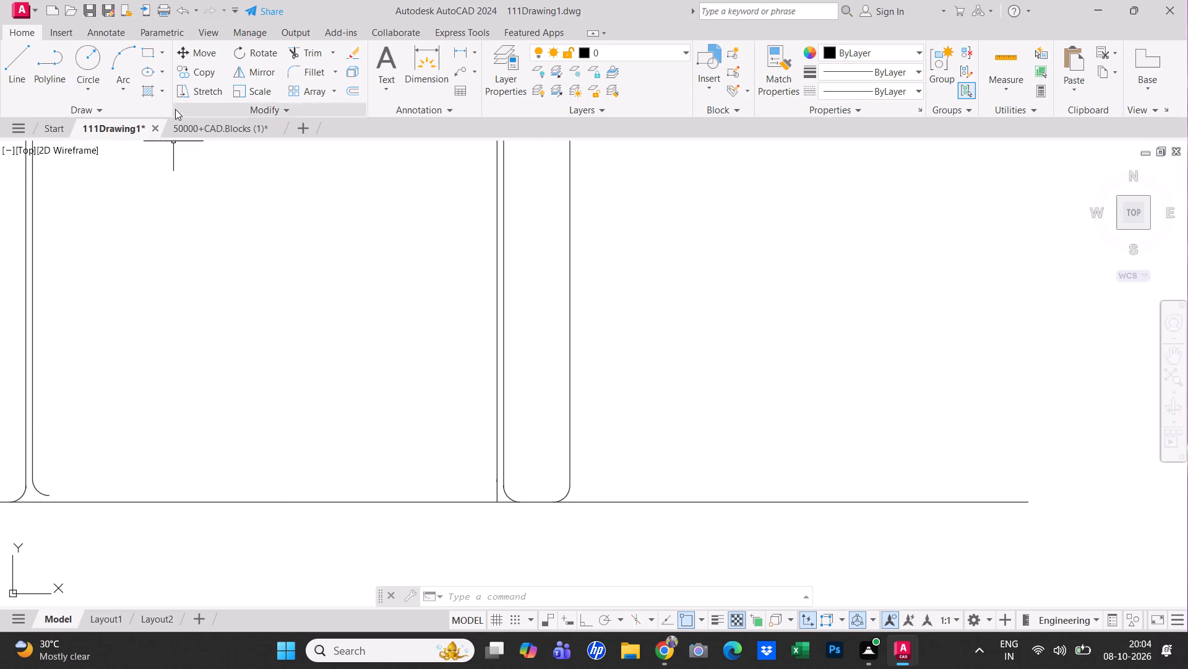
click(26, 76)
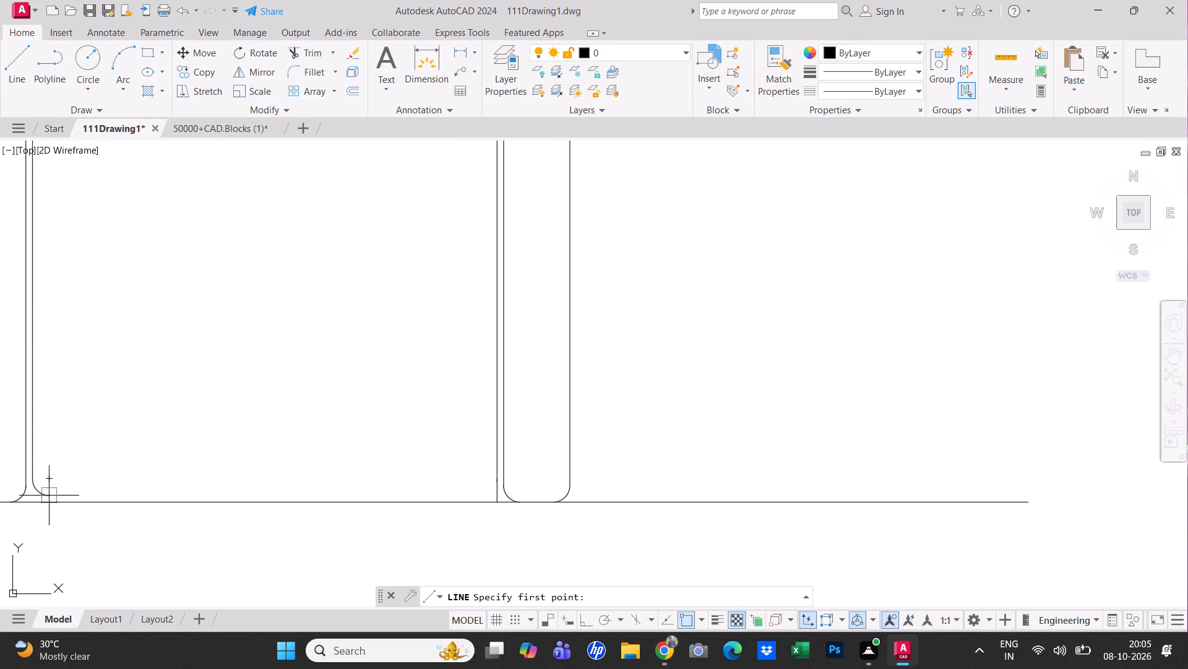
drag(47, 500, 53, 494)
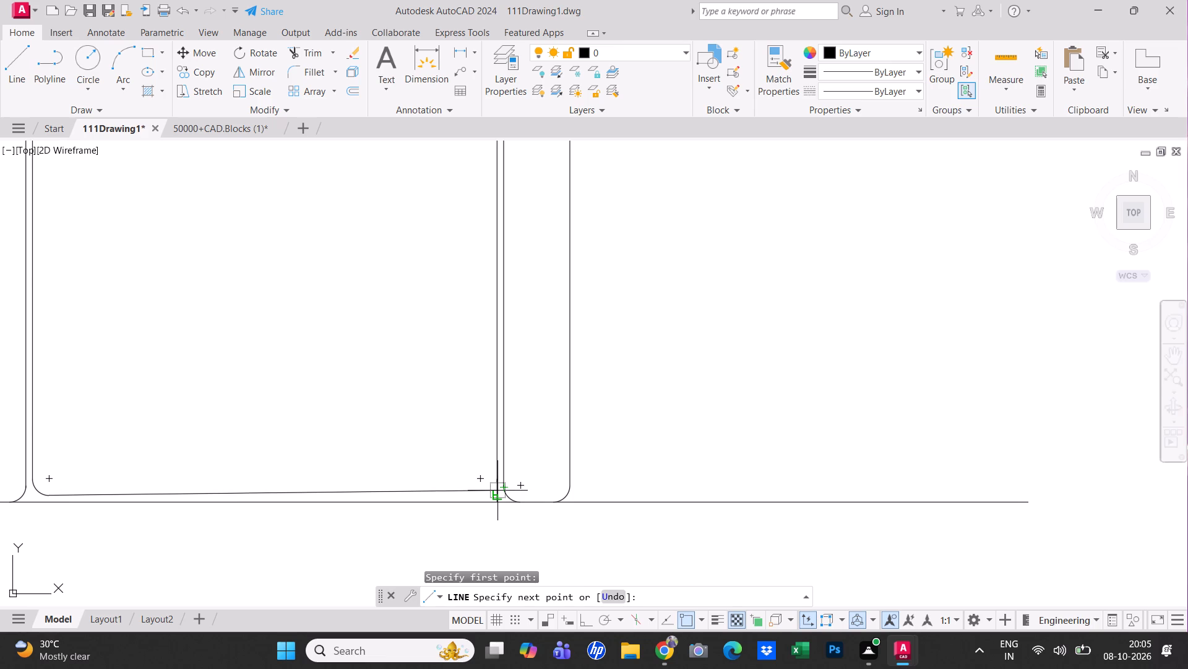
scroll(499, 481, up, 2)
click(494, 523)
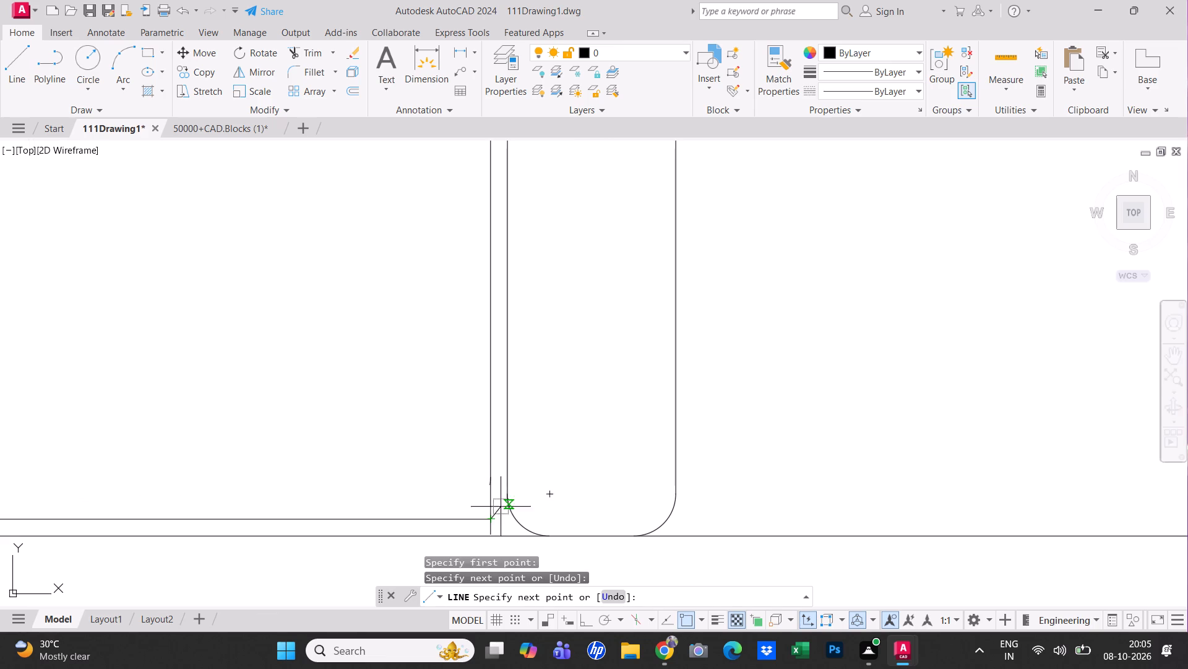
key(Escape)
Fillet the seat cushion's front right corner with a 1" radius.
key(f)
key(space)
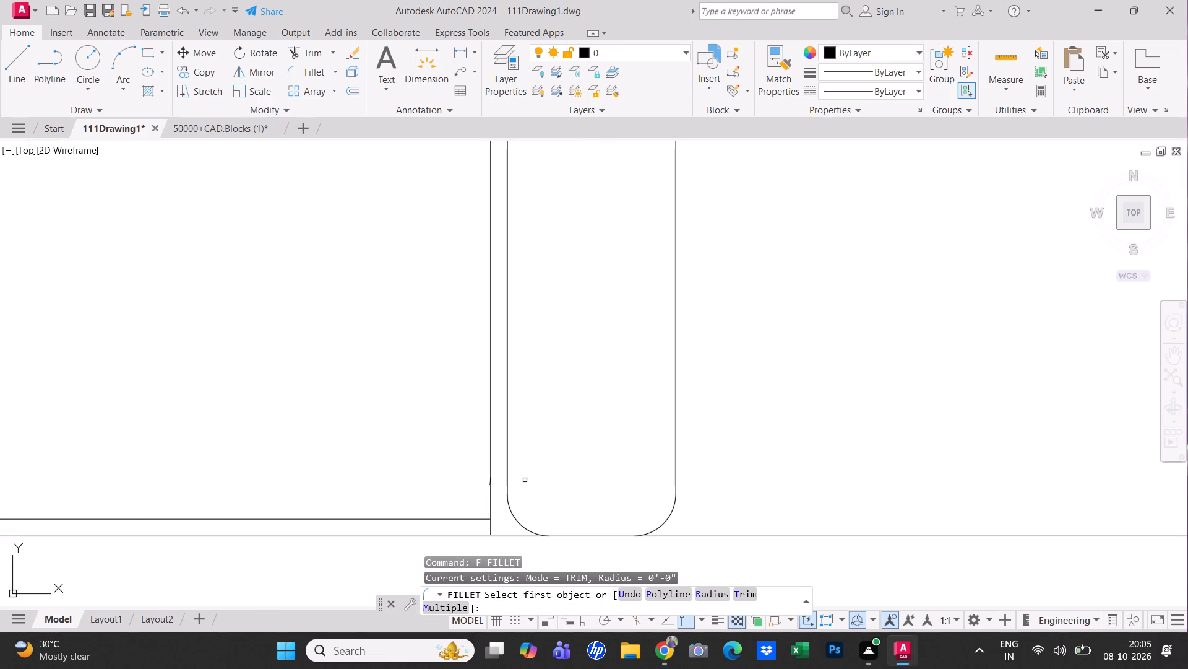
click(700, 592)
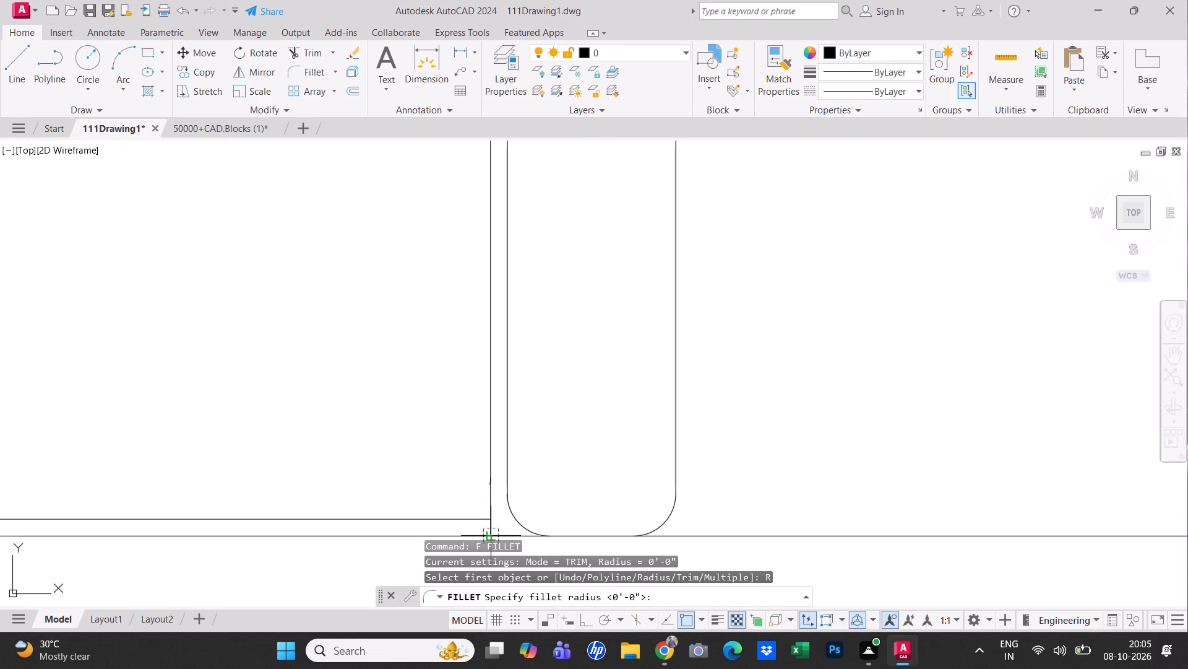
key(1)
key(shift+quotedbl)
key(Return)
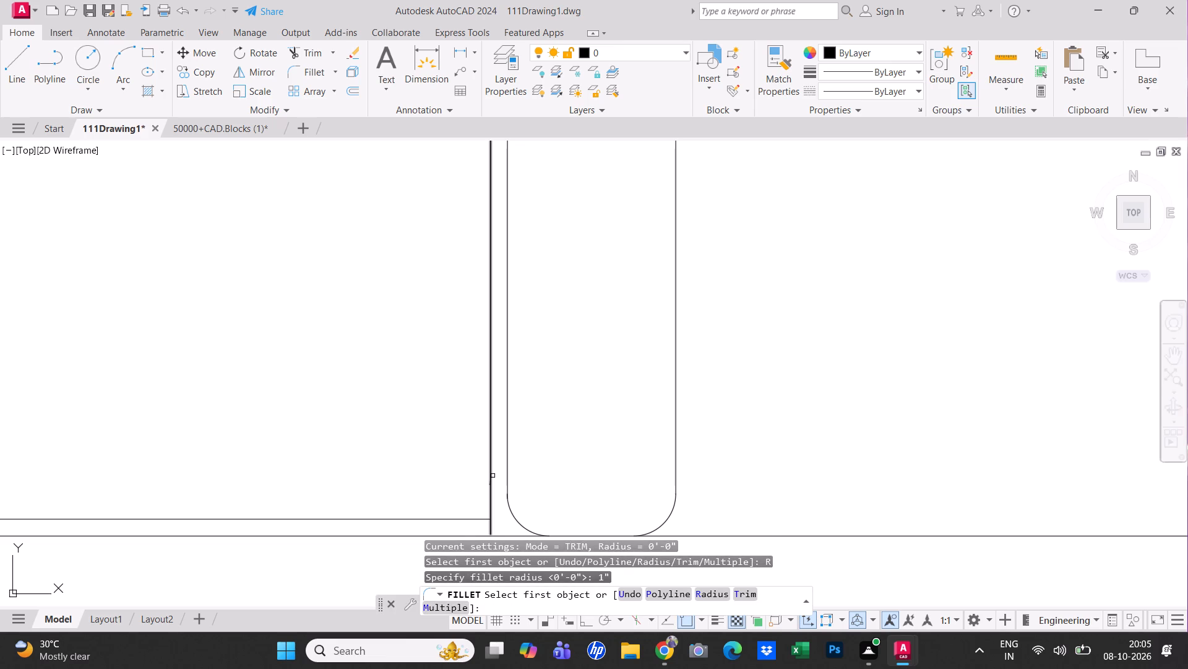
click(493, 476)
click(463, 518)
key(Escape)
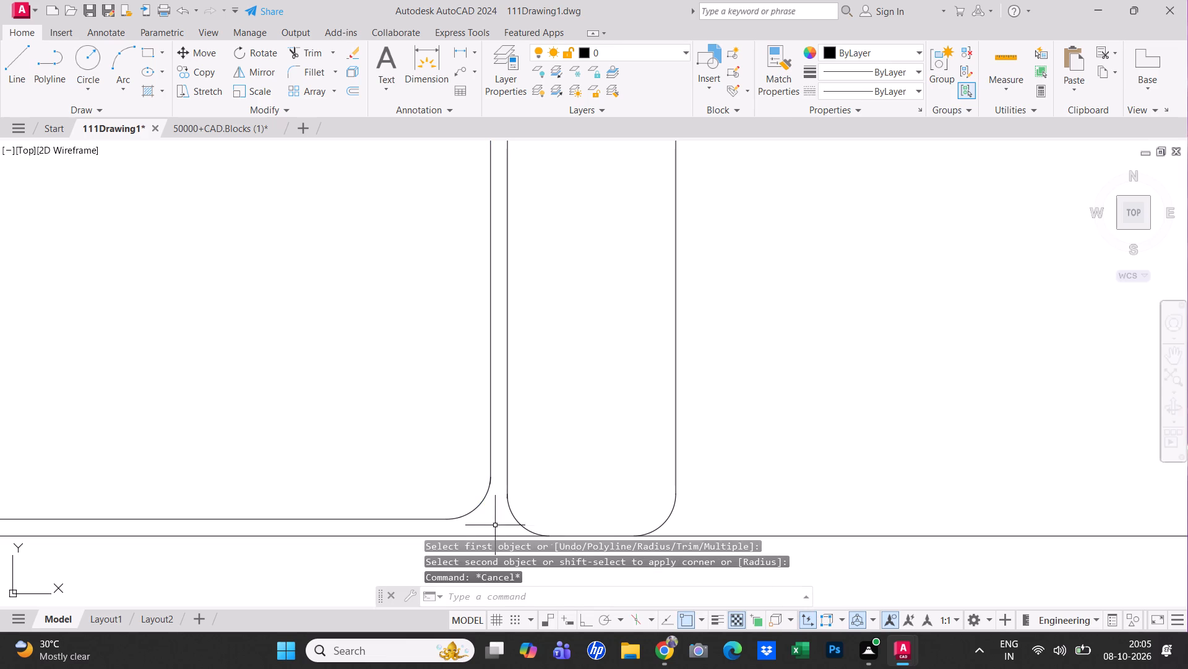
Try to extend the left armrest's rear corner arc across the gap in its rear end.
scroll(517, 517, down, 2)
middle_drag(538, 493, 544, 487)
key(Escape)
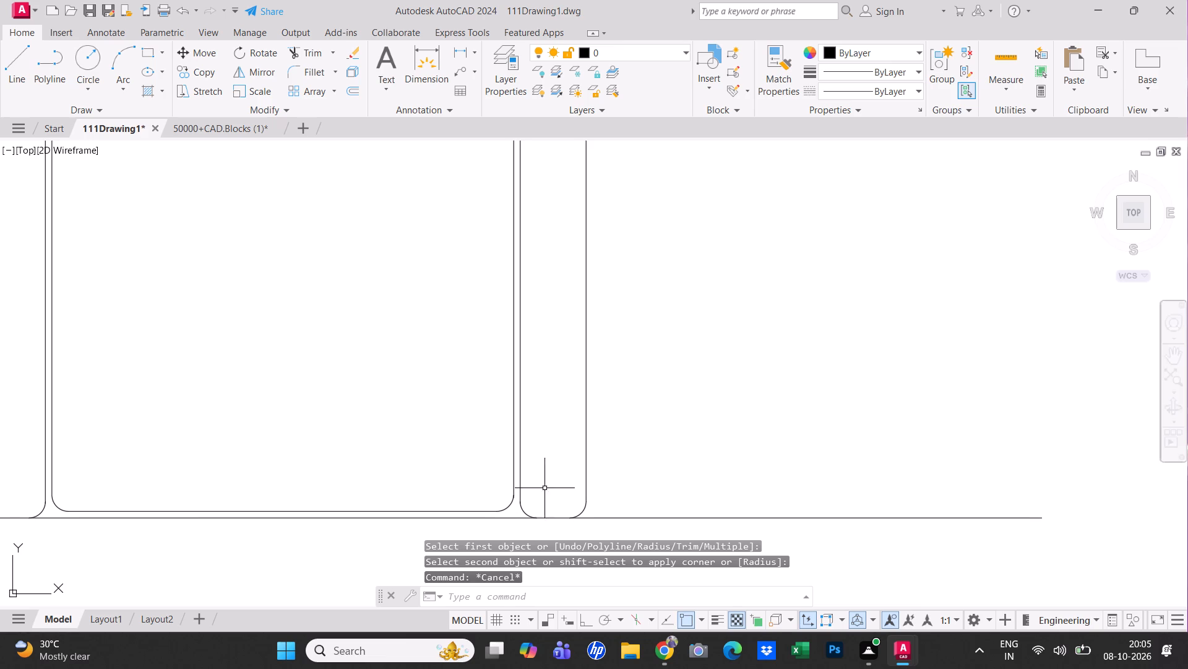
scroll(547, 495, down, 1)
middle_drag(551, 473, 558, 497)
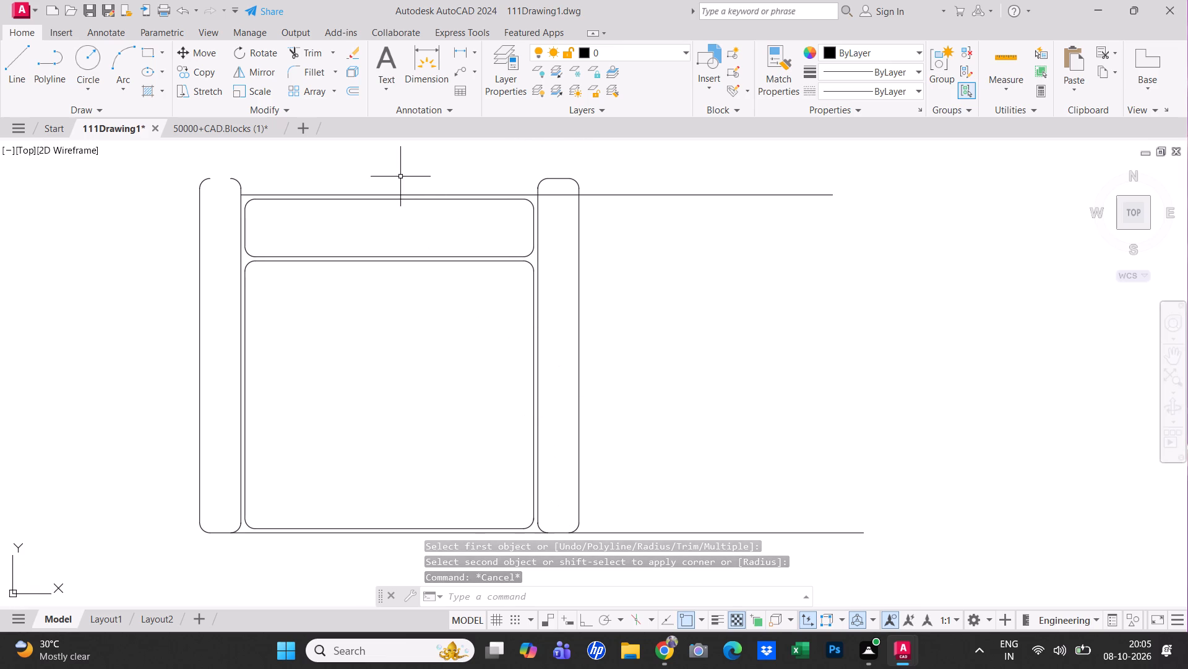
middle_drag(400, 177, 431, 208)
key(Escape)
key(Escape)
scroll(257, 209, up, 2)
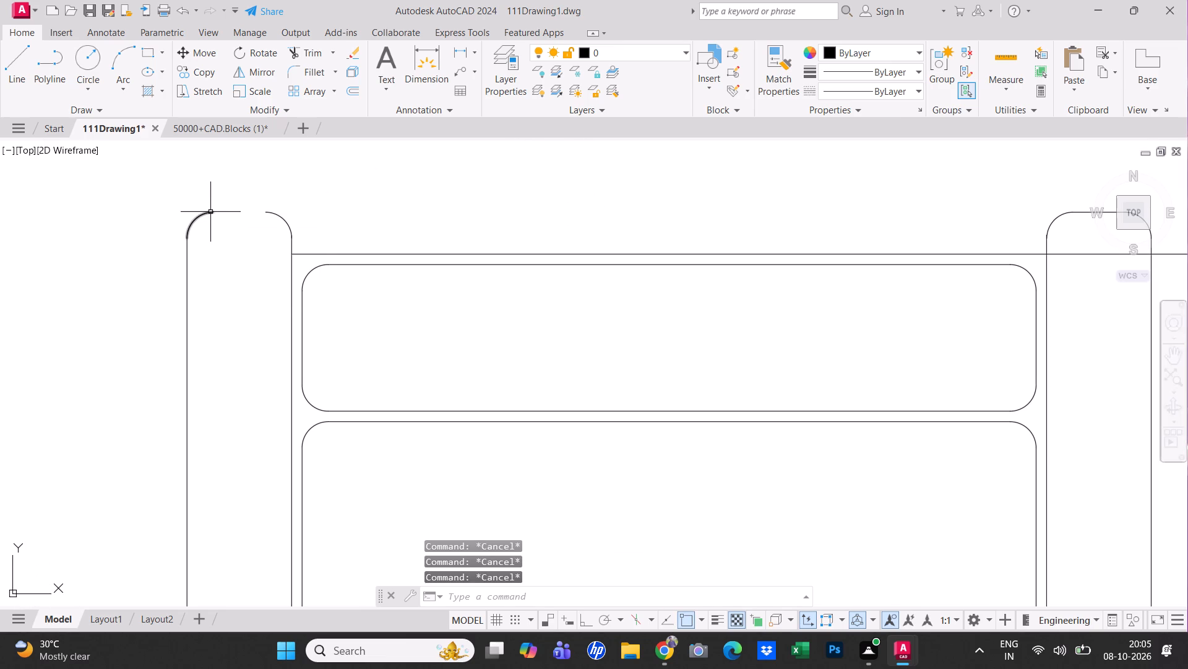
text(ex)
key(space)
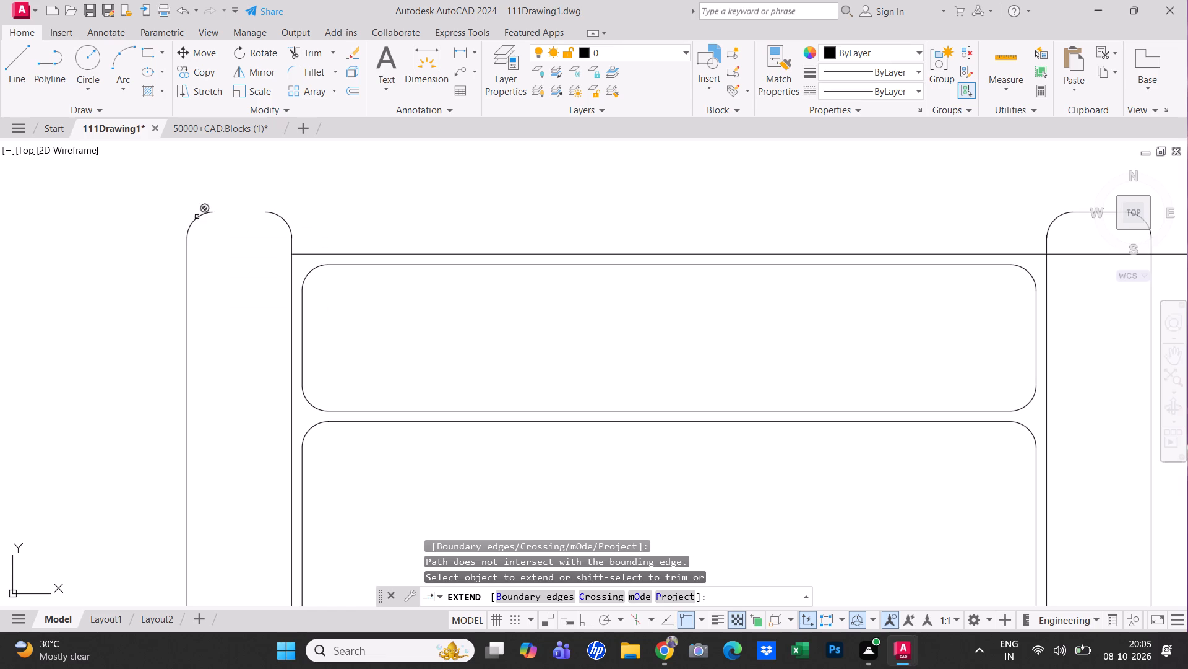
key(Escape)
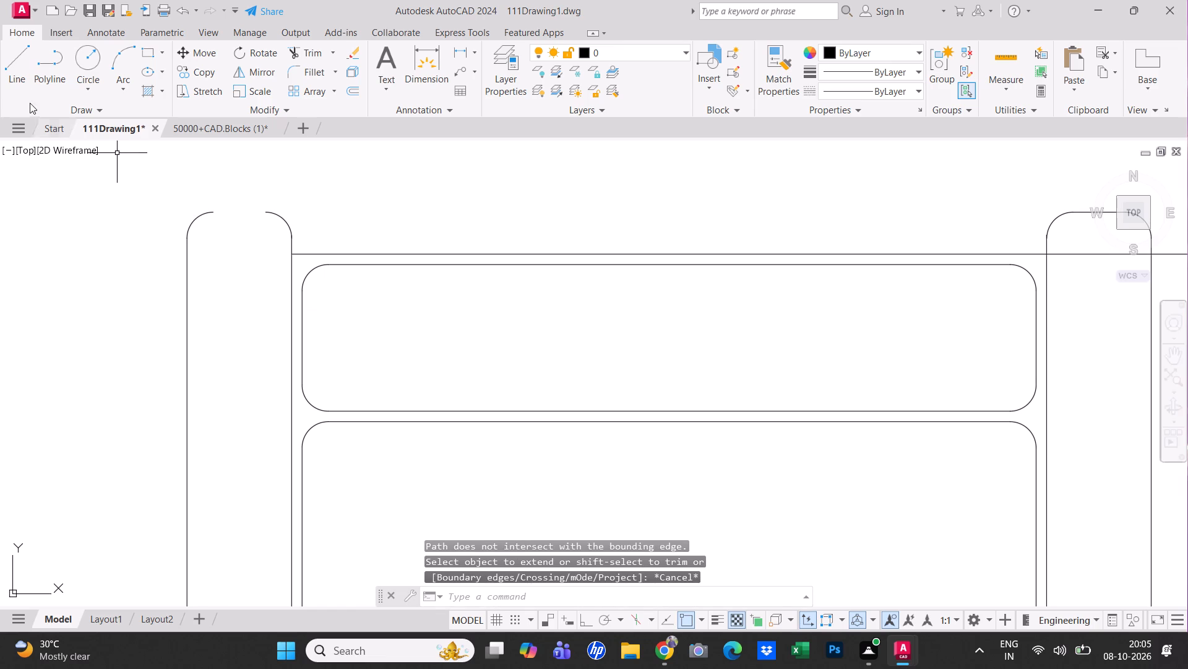
Draw a line between the two rear corner arcs of the left armrest to close its rear end.
click(30, 85)
click(217, 208)
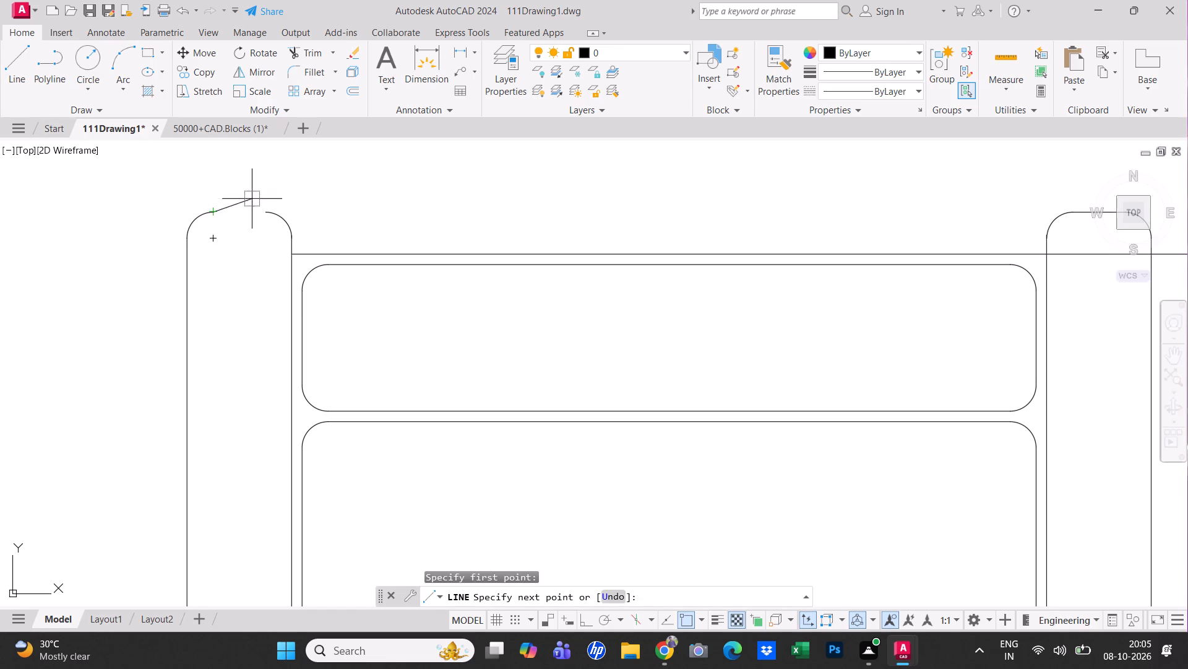
click(262, 209)
key(Escape)
scroll(264, 209, down, 2)
key(Escape)
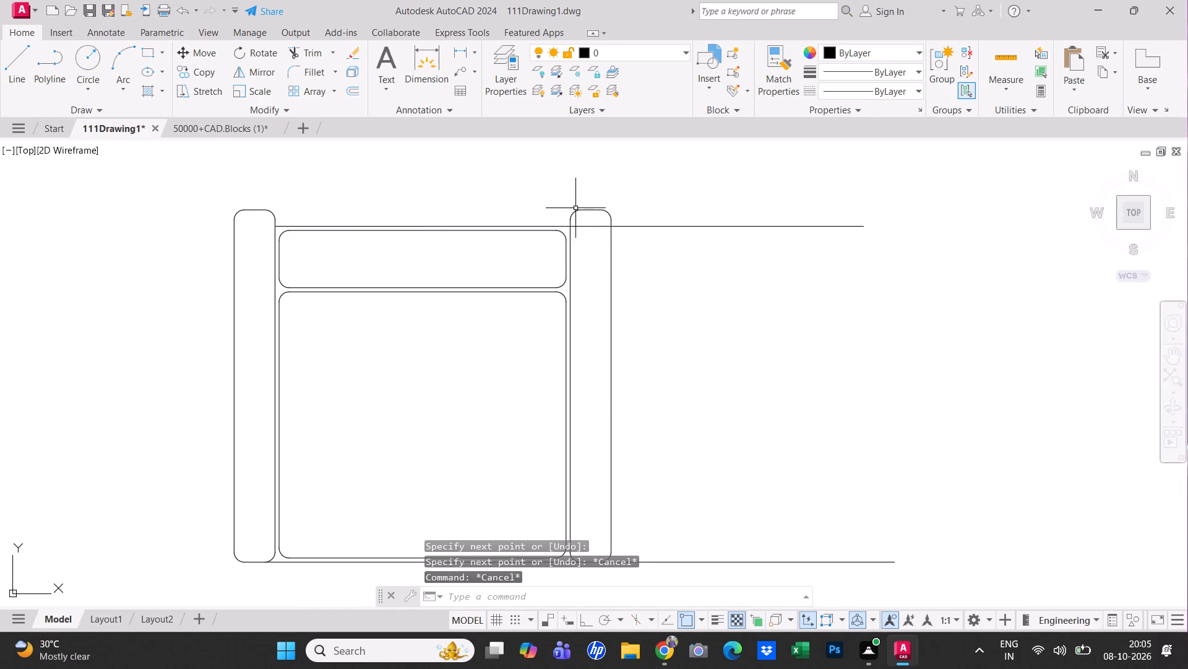
Trim the backrest's rear line inside and beyond the right armrest, and the front line projecting beyond that armrest.
key(t)
key(r)
key(space)
click(595, 226)
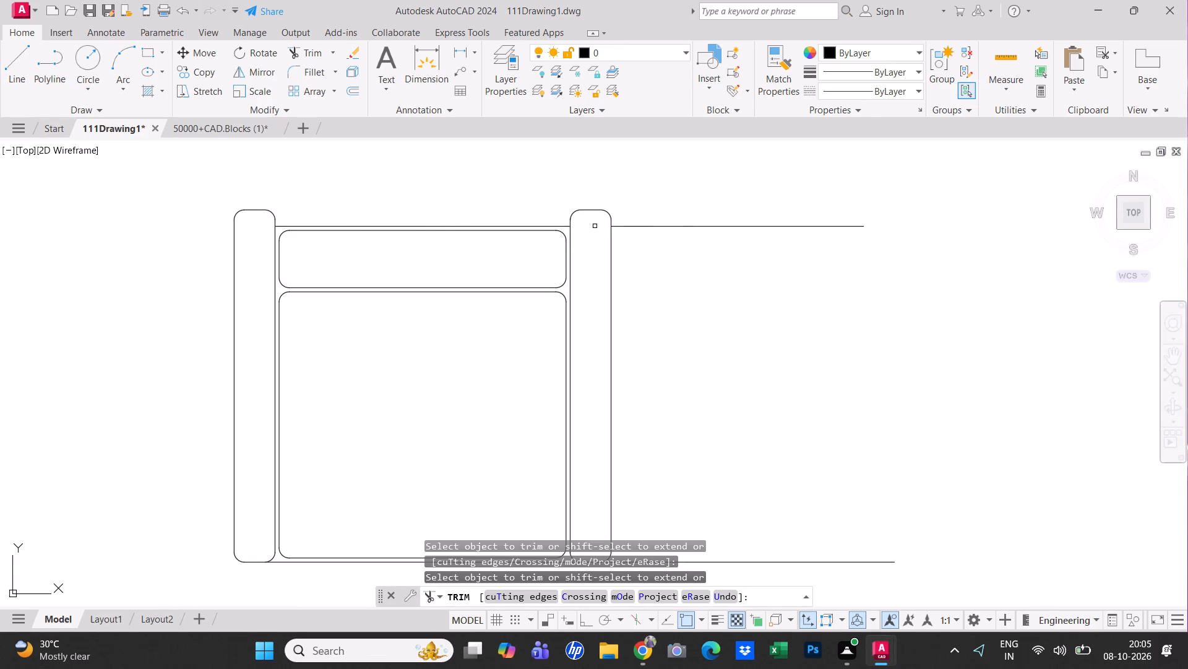
drag(658, 190, 666, 210)
scroll(669, 243, down, 1)
middle_drag(669, 243, 651, 196)
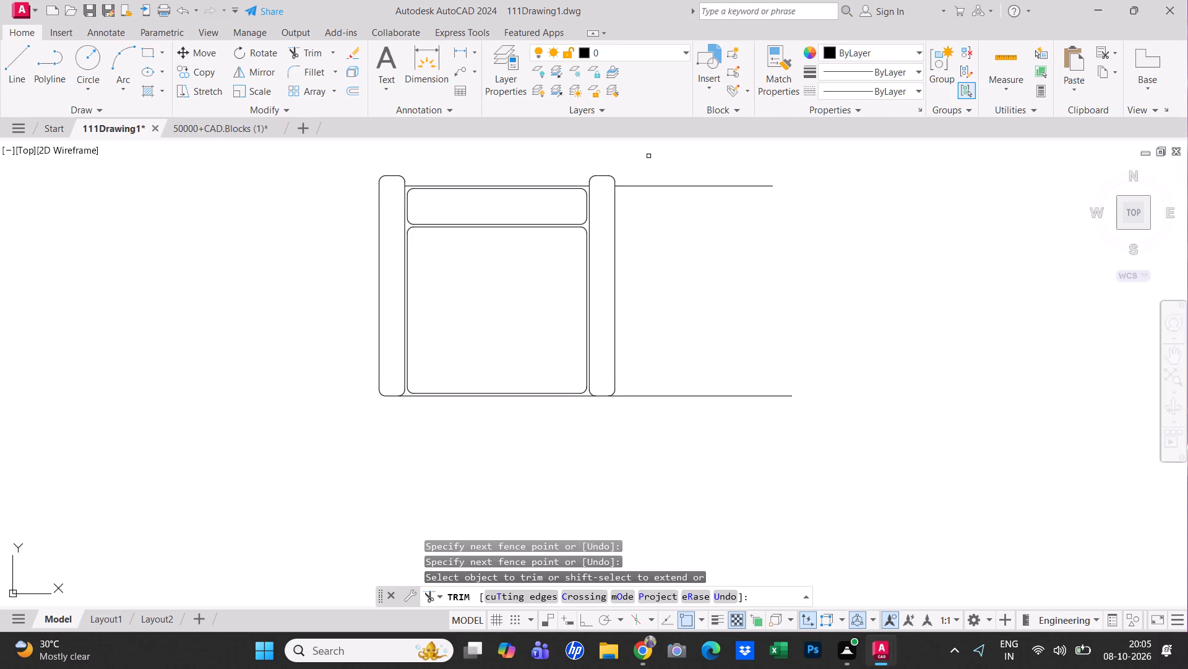
drag(650, 157, 655, 171)
drag(679, 418, 677, 411)
click(657, 162)
scroll(679, 232, down, 3)
key(Escape)
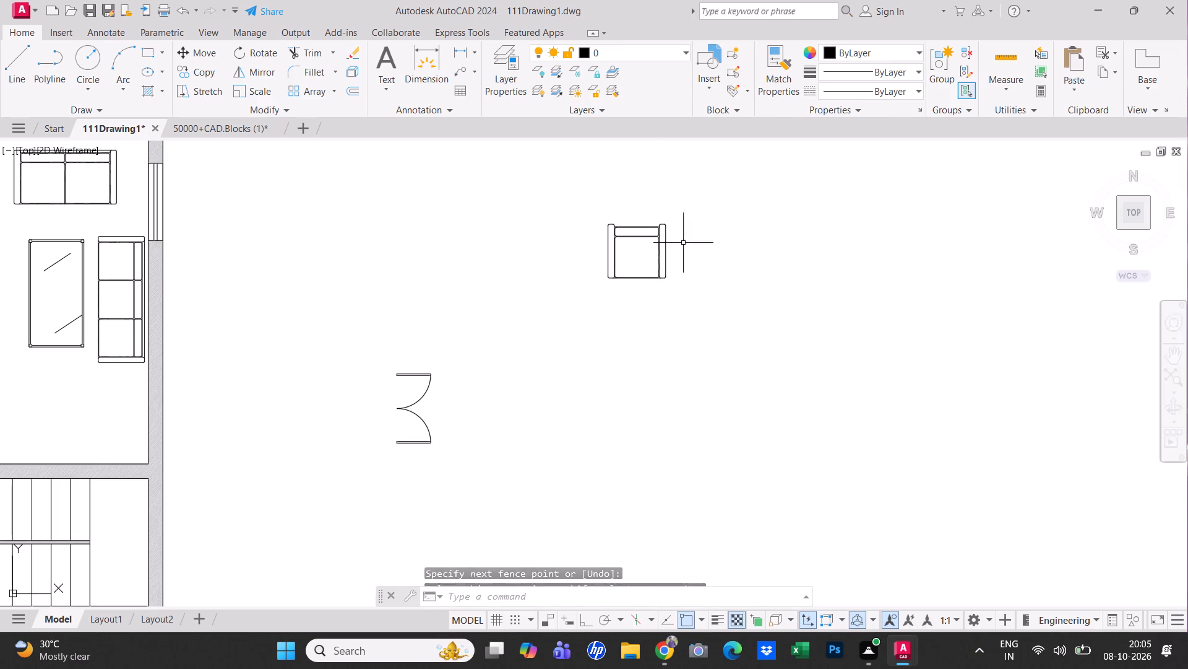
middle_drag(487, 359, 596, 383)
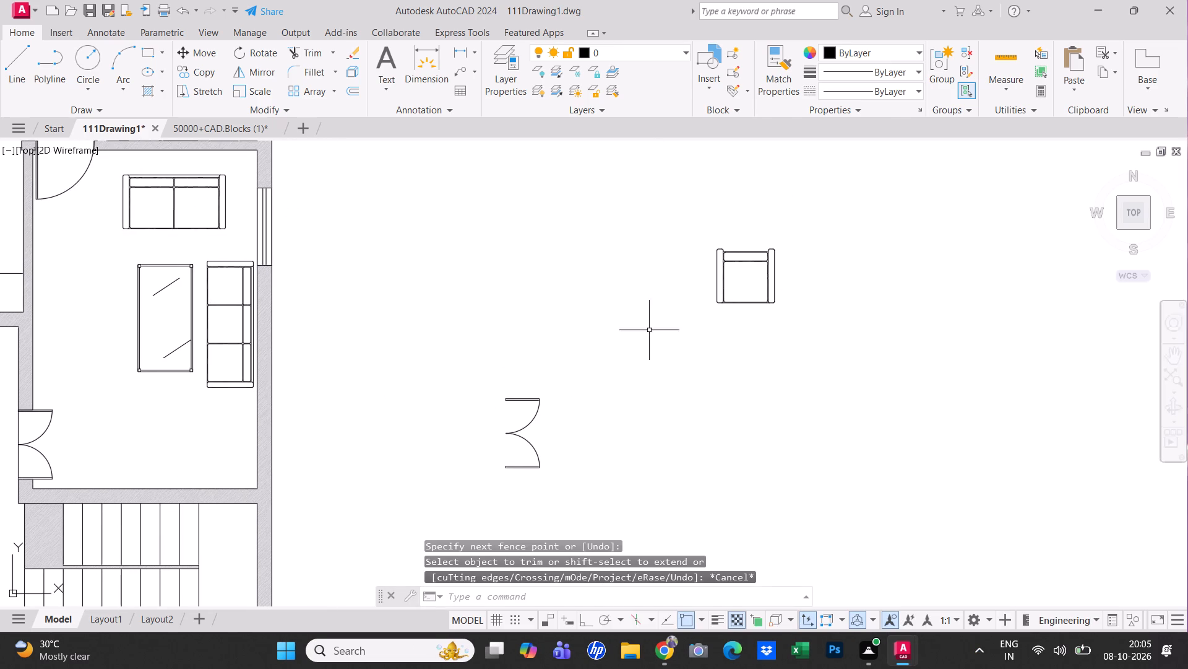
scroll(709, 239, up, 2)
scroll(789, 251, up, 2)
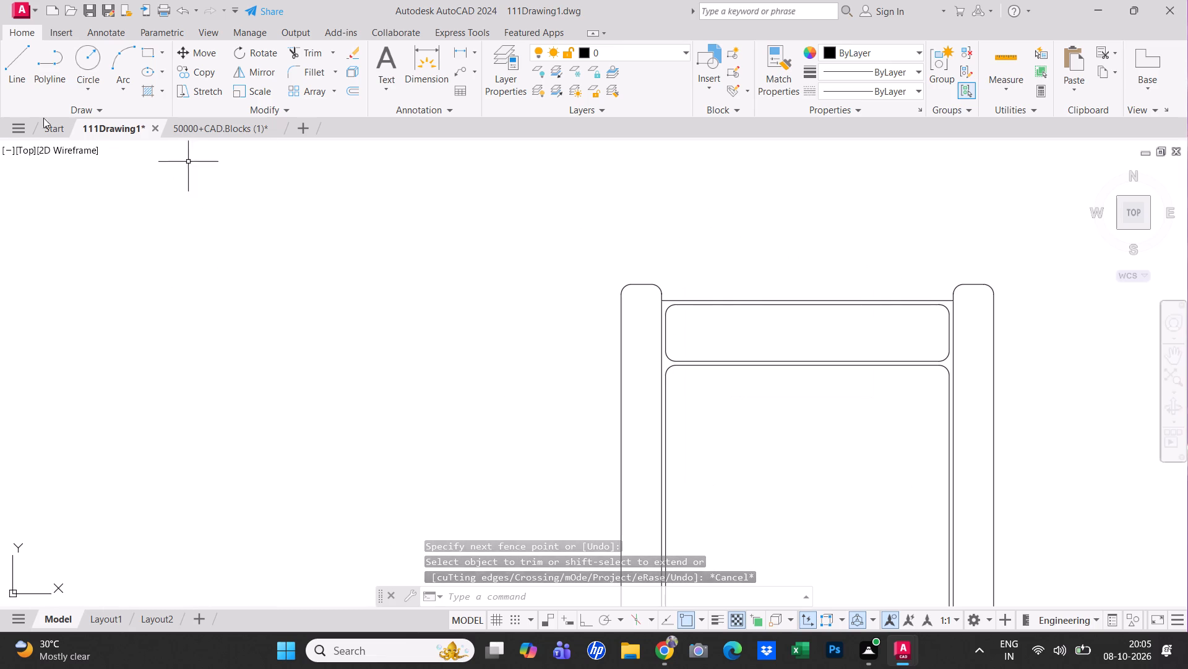
Join the rear end lines of the armchair's two armrests into one continuous line and save the drawing.
middle_drag(739, 295, 697, 313)
scroll(699, 312, up, 2)
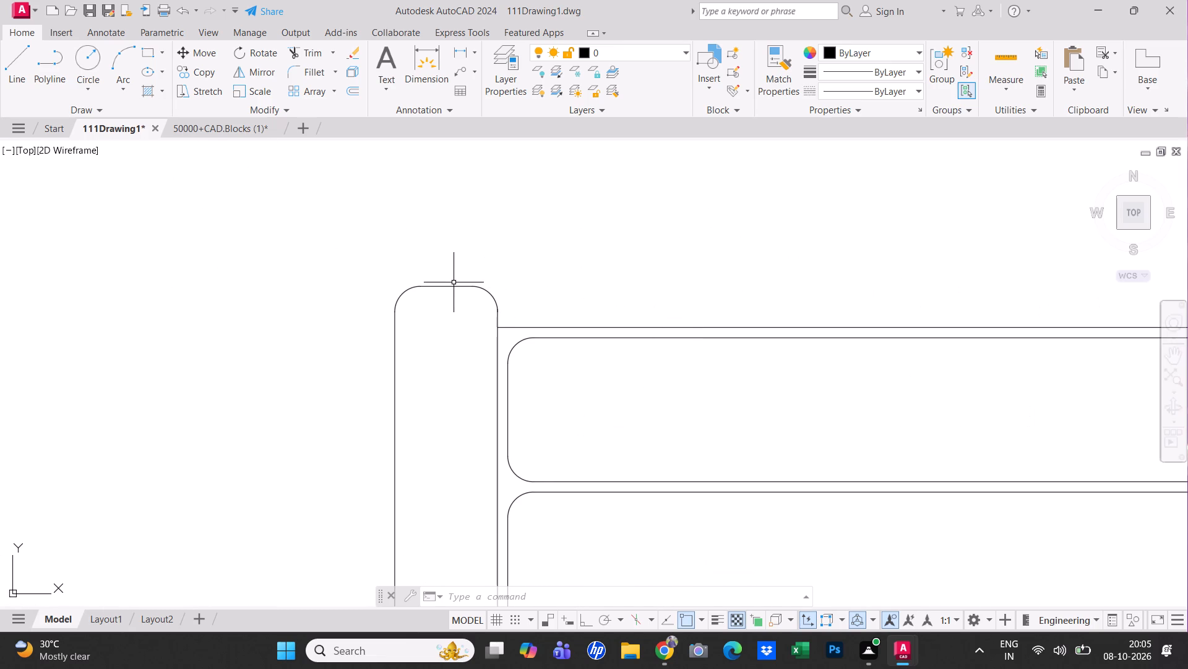
click(450, 286)
middle_drag(627, 276, 290, 304)
scroll(291, 299, down, 2)
scroll(612, 321, up, 1)
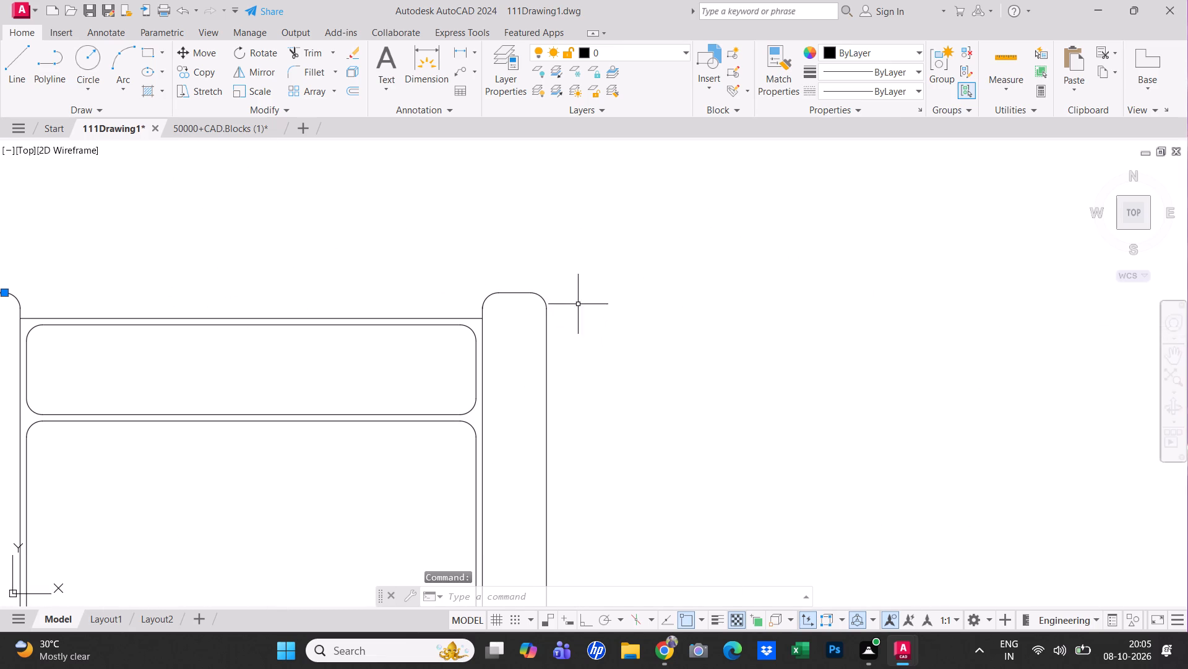
click(522, 292)
text(j)
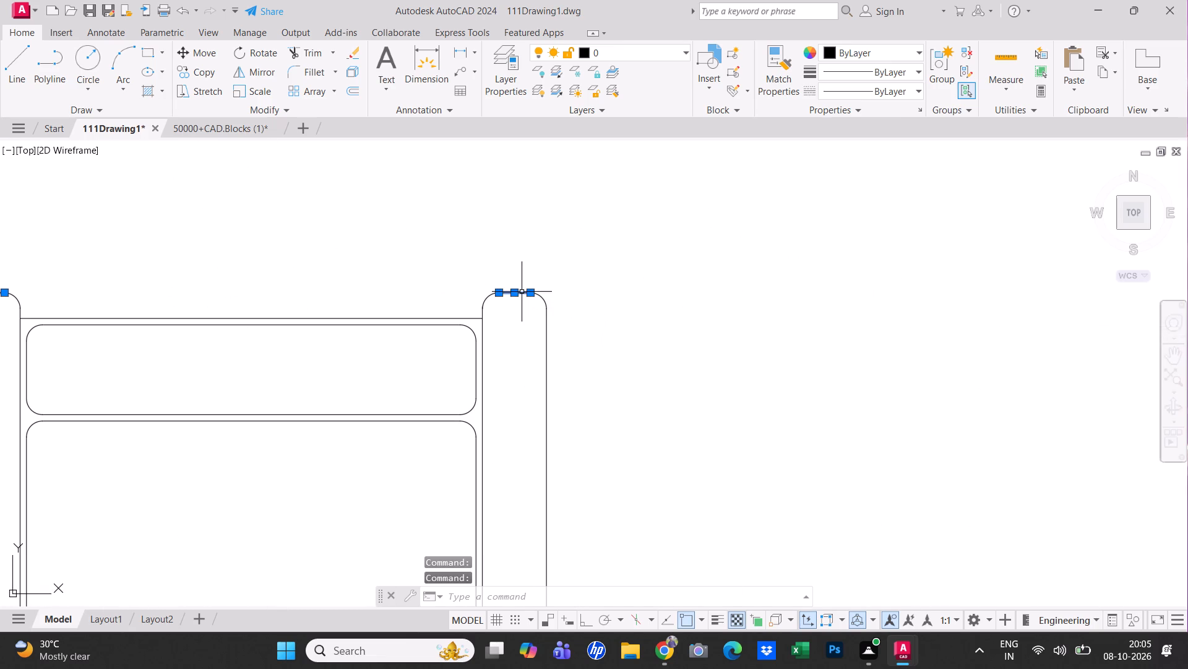
key(space)
scroll(528, 311, down, 2)
key(Escape)
middle_drag(536, 378, 583, 323)
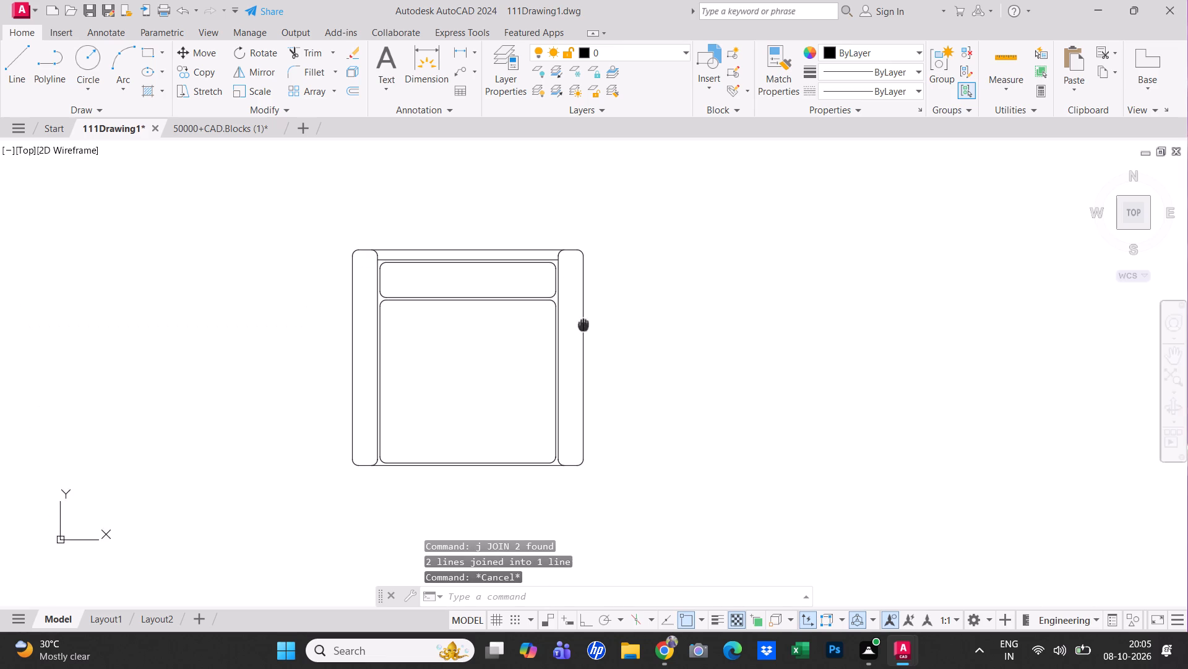
middle_drag(583, 323, 583, 323)
key(ctrl+s)
Group all the lines and arcs of the finished single-seat armchair.
click(625, 499)
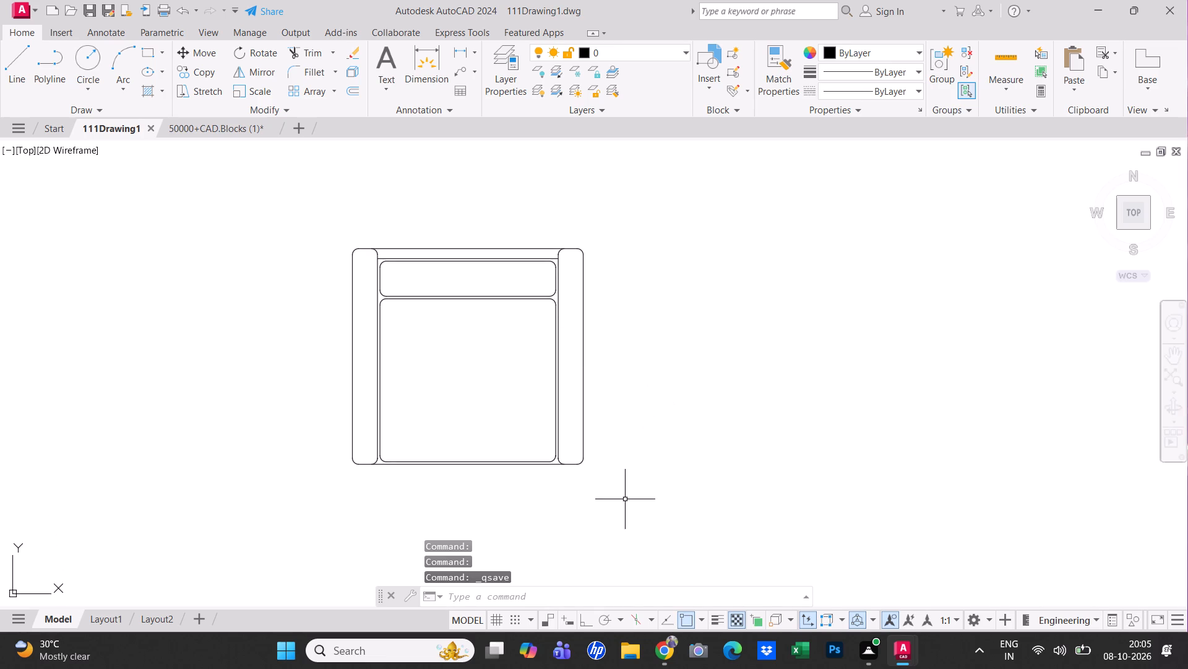
click(306, 203)
key(g)
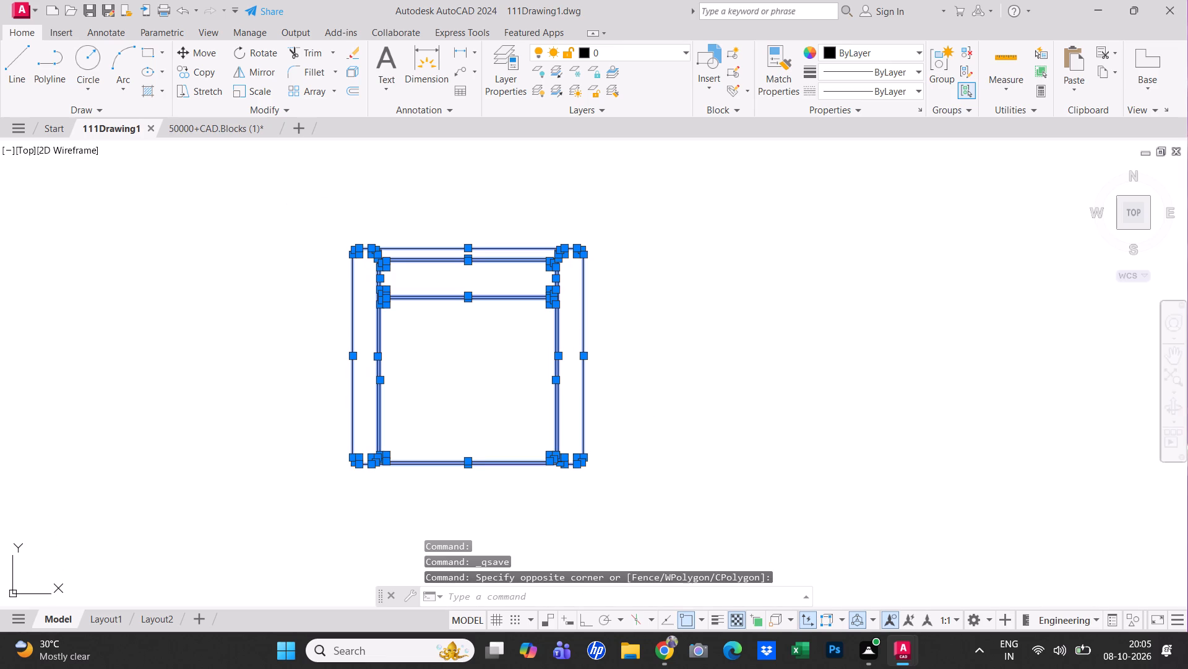
key(space)
click(380, 264)
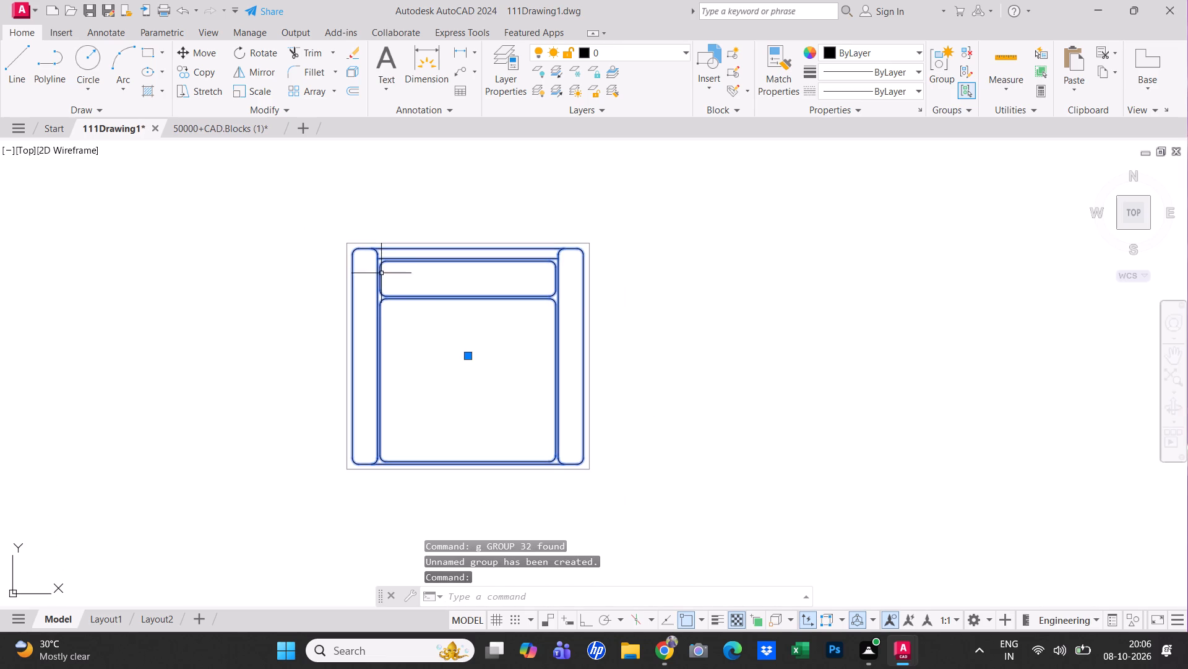
Copy the grouped armchair to an empty spot just to the right of the original.
click(202, 69)
click(424, 272)
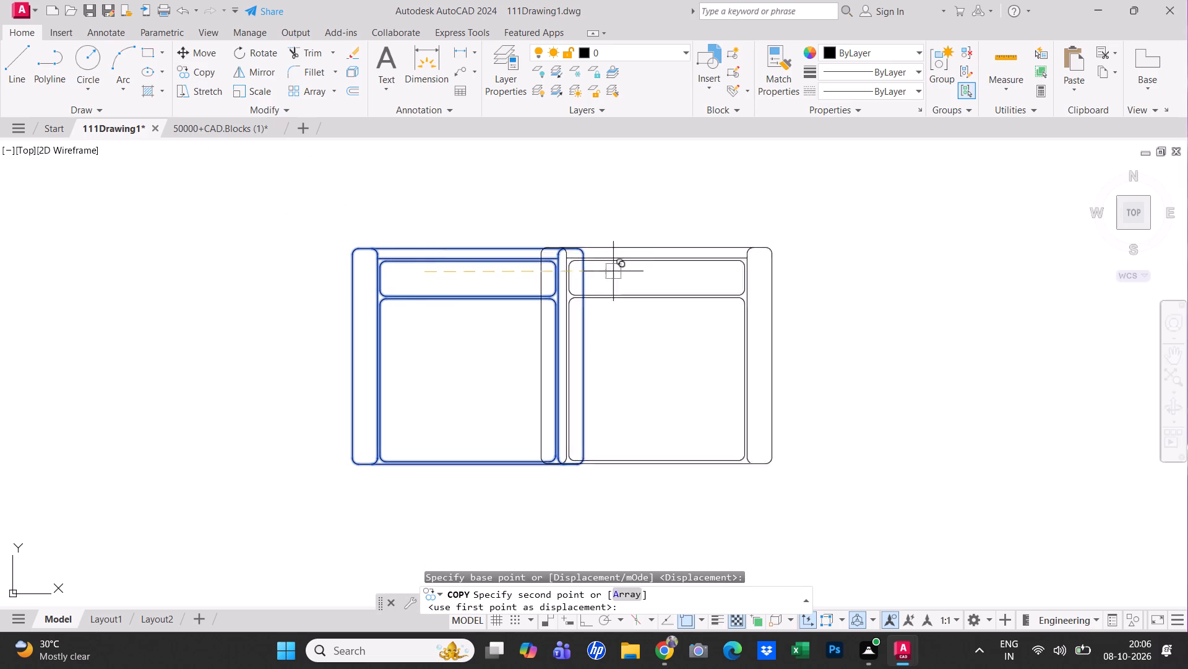
middle_click(708, 273)
scroll(708, 273, down, 1)
middle_drag(704, 273, 662, 244)
scroll(701, 273, down, 1)
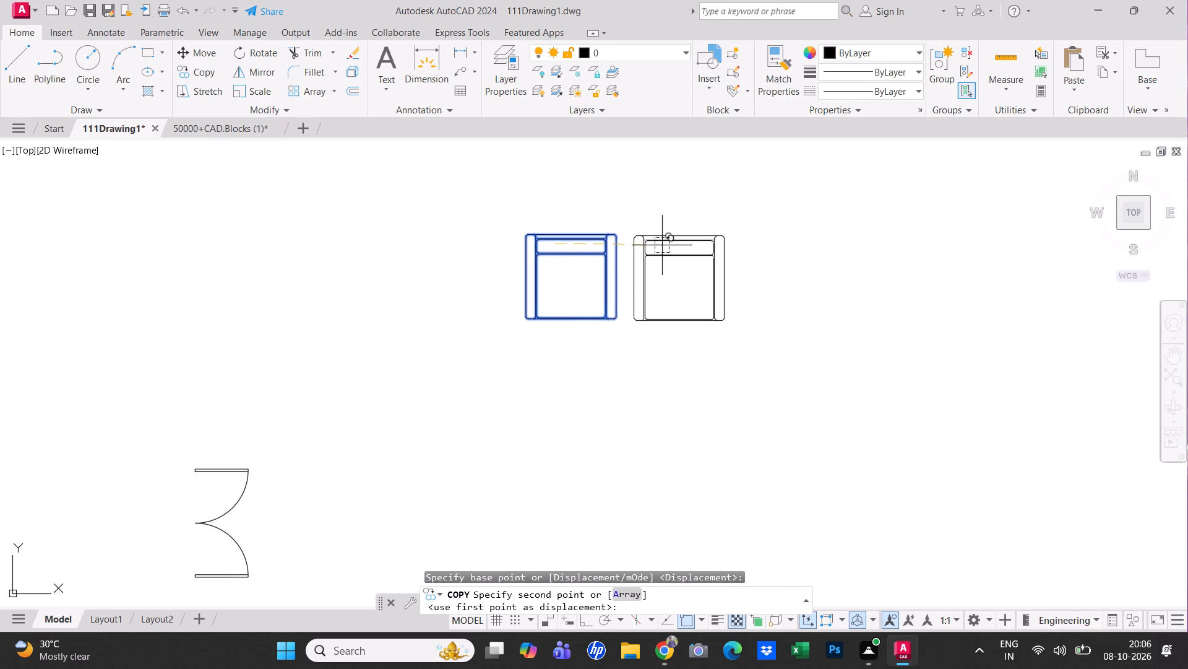
click(718, 253)
key(Escape)
Rotate the copied armchair by 180° with Ortho on, so that its backrest lies at the lower side.
click(725, 260)
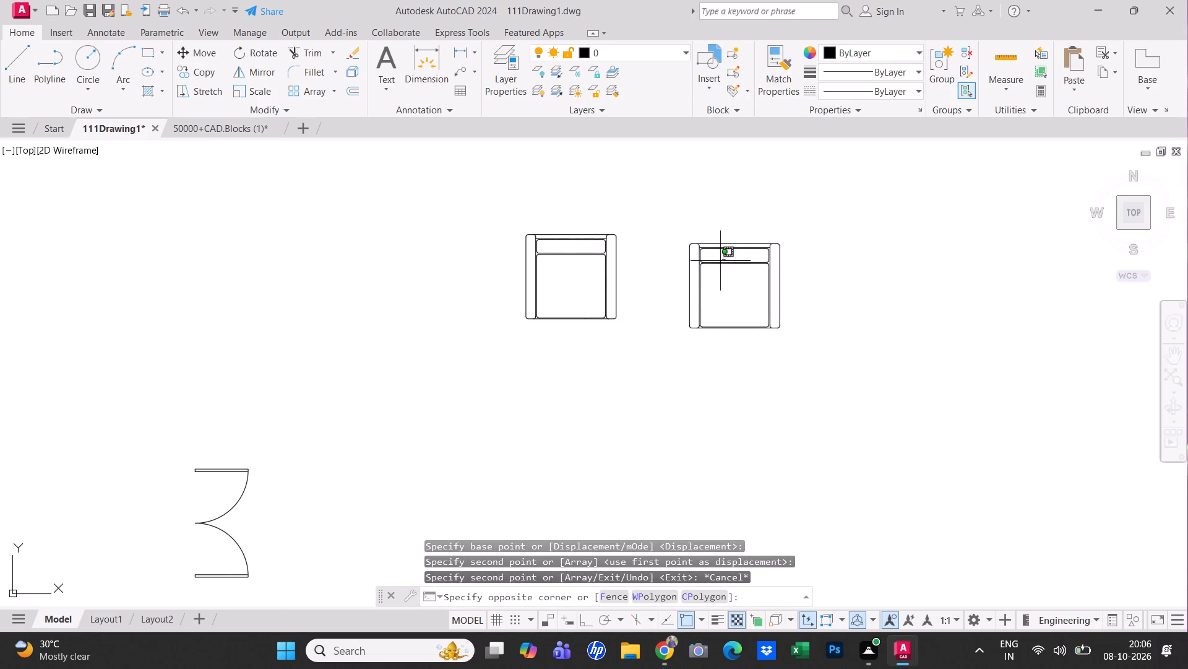
click(717, 261)
click(698, 251)
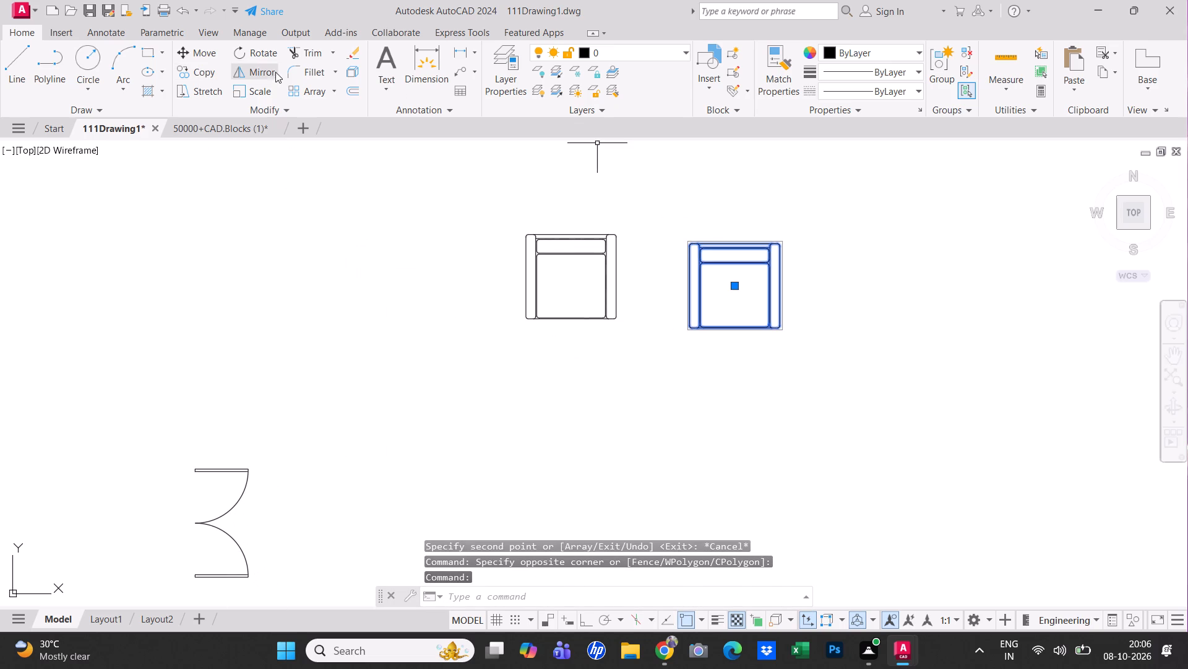
click(268, 53)
click(678, 235)
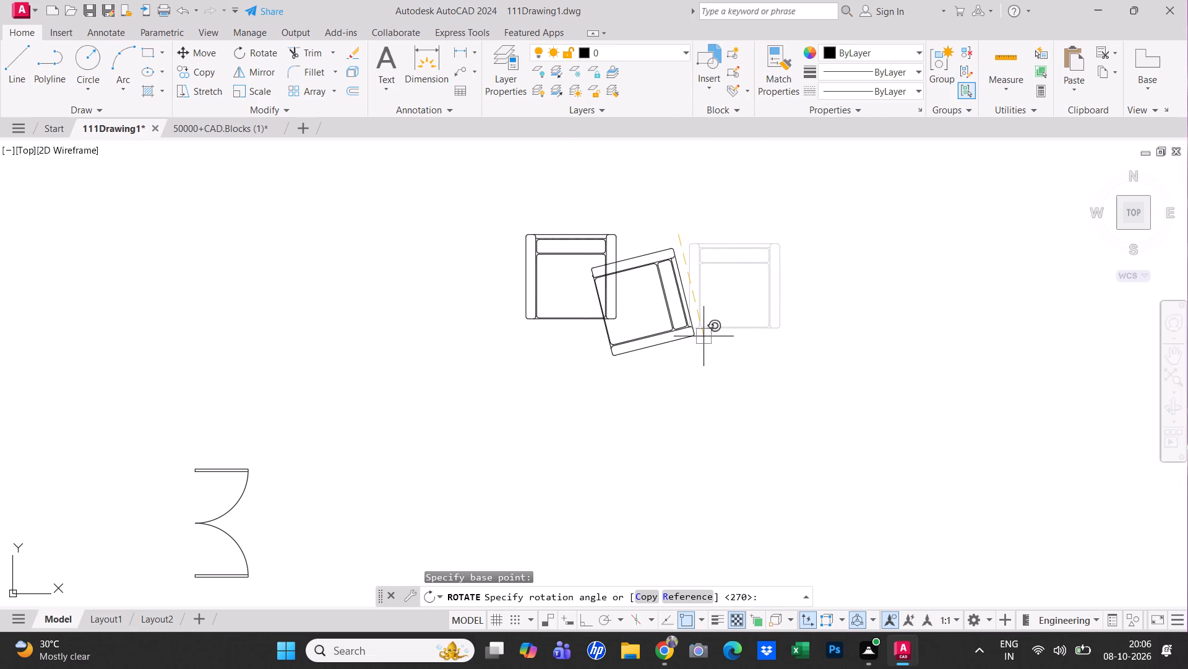
key(F8)
middle_drag(679, 191, 655, 387)
click(444, 317)
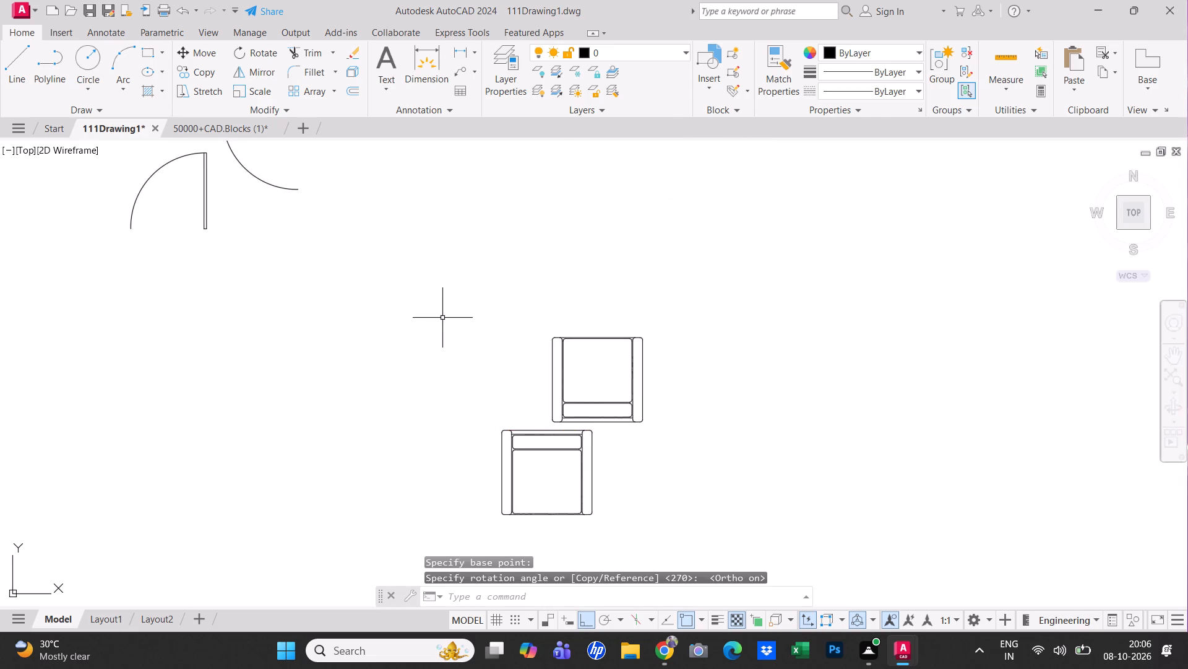
key(Escape)
Erase the two-seater sofa above the coffee table in the living room.
scroll(524, 349, down, 1)
middle_drag(528, 349, 814, 326)
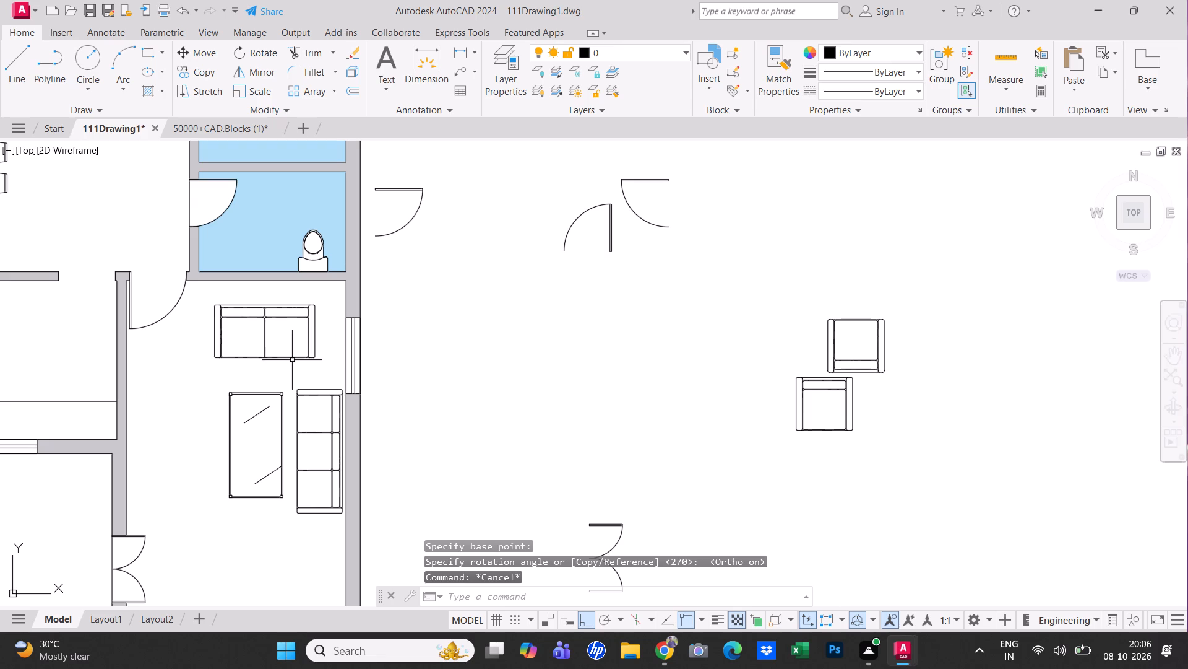
click(291, 358)
key(e)
key(space)
Copy the rotated armchair into the living room, centred just below the coffee table with its seat facing the table.
middle_drag(326, 350, 385, 312)
click(890, 312)
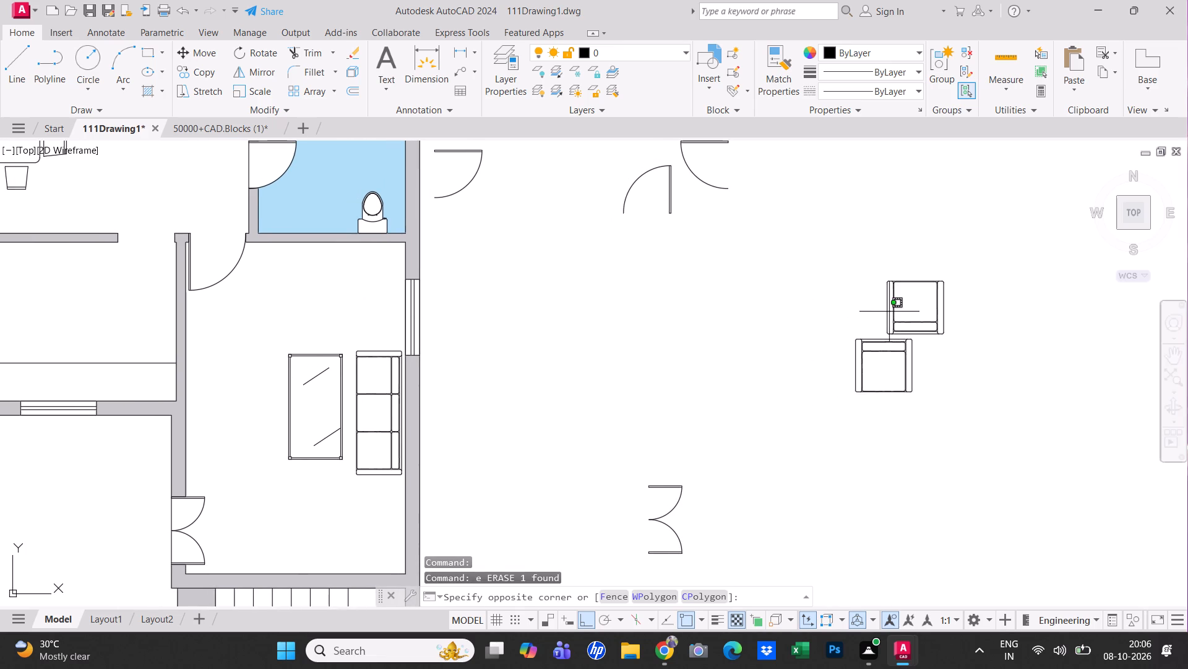
click(882, 307)
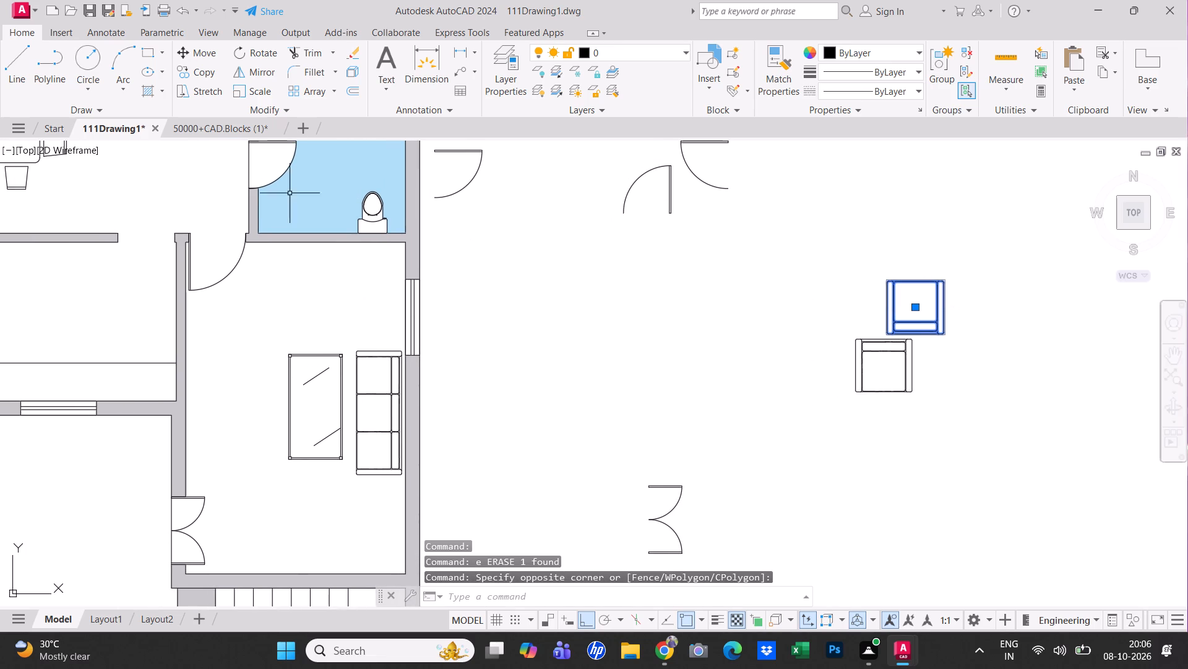
click(194, 70)
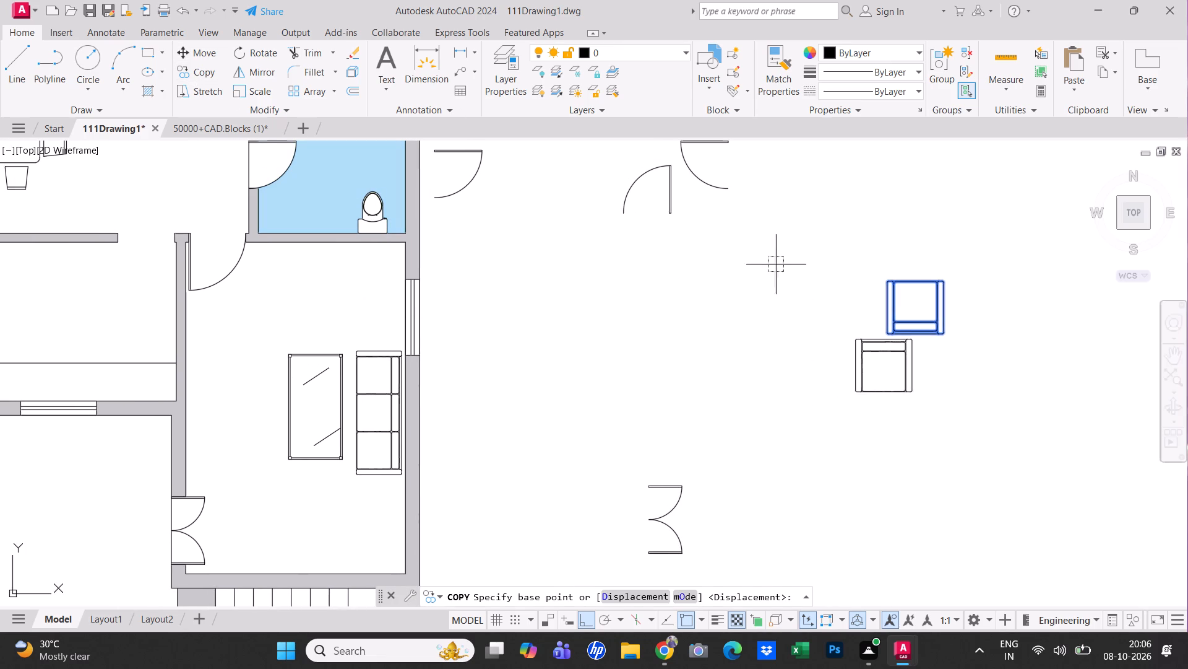
click(916, 279)
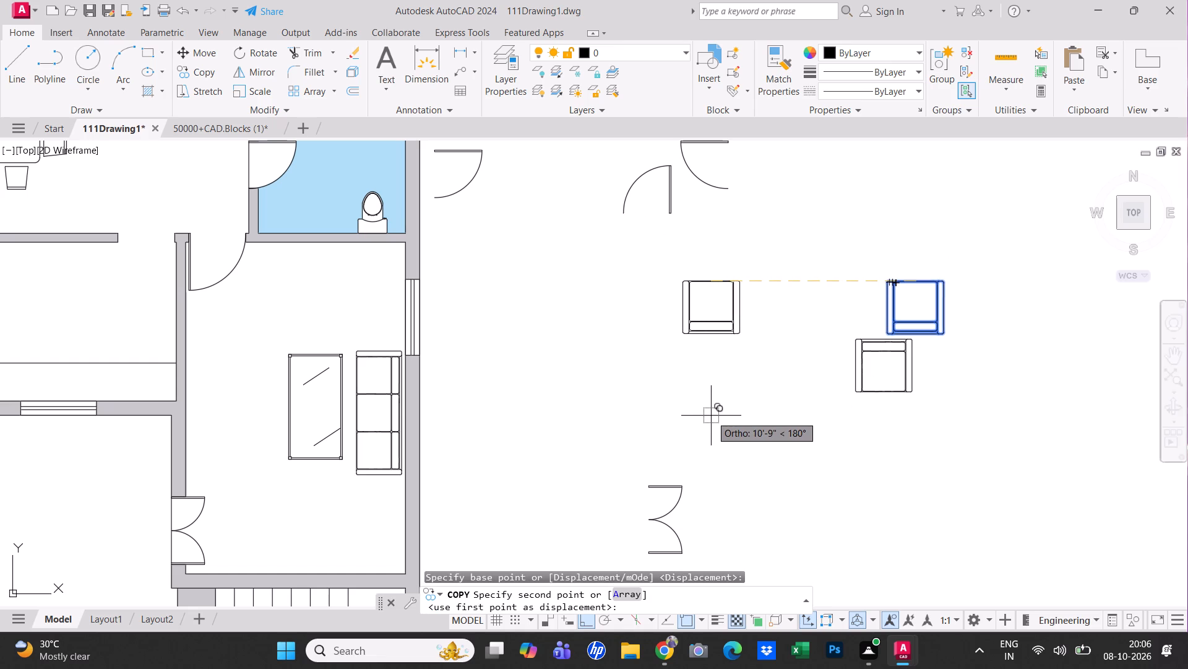
key(F8)
click(320, 502)
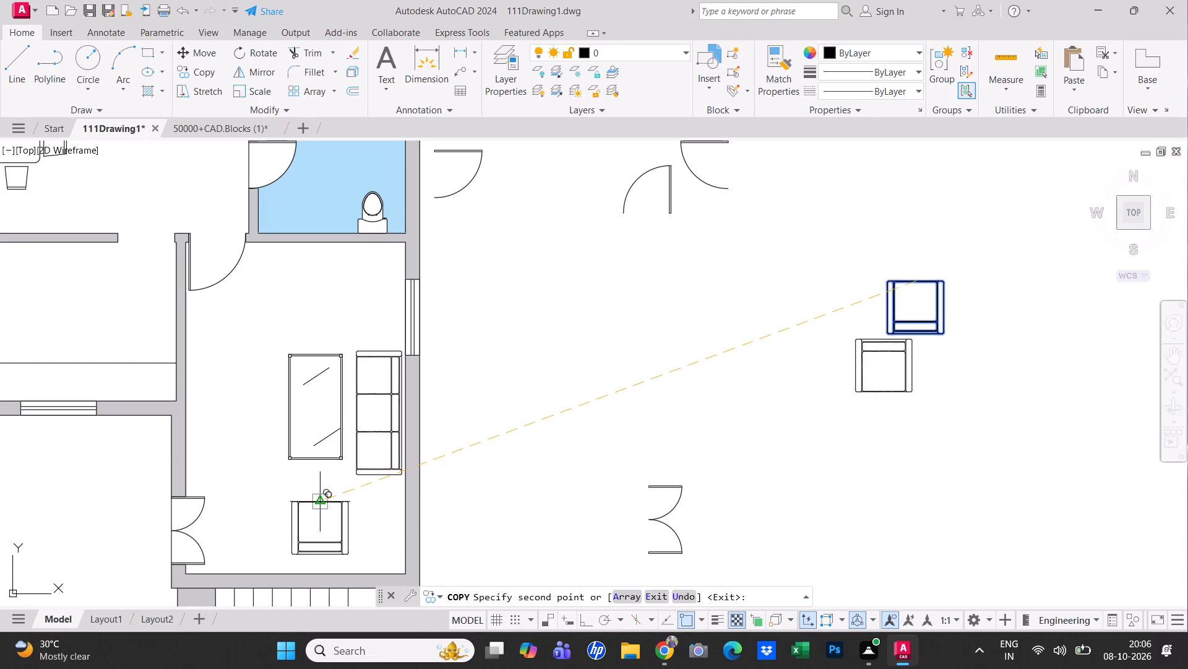
key(grave)
key(Escape)
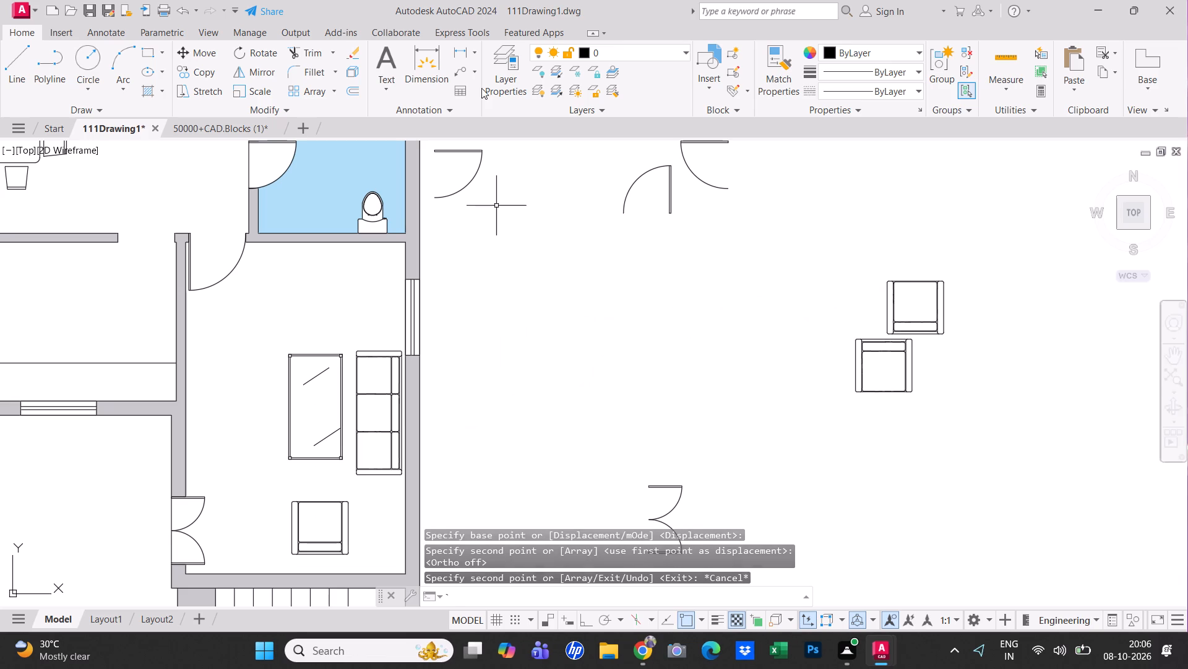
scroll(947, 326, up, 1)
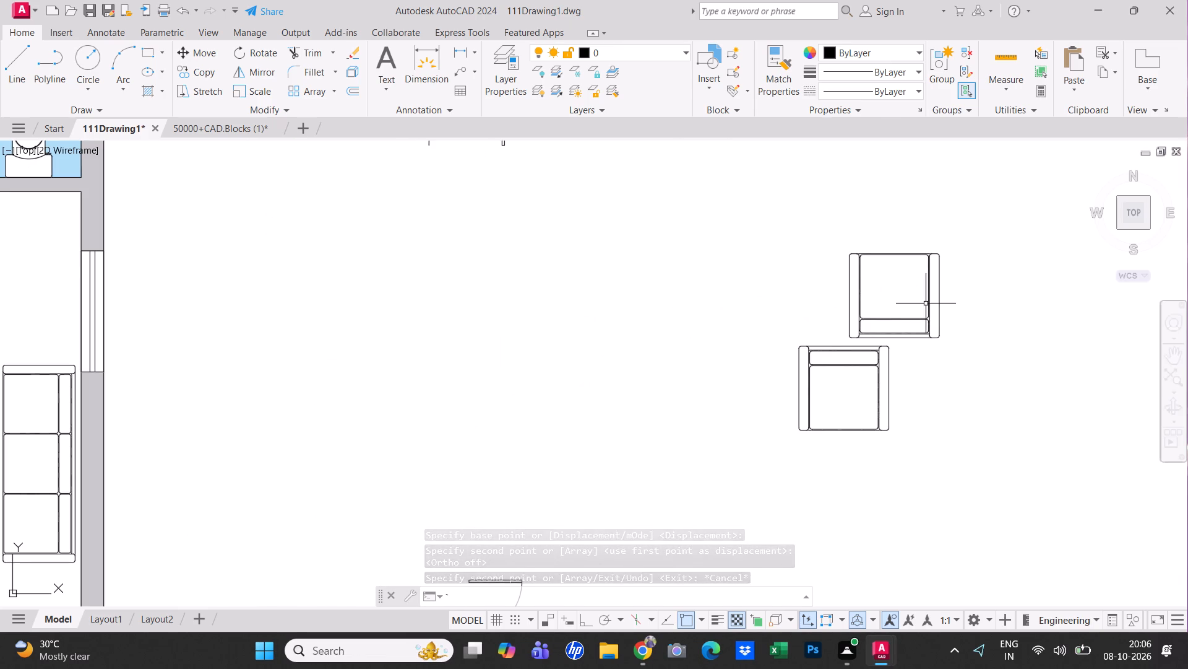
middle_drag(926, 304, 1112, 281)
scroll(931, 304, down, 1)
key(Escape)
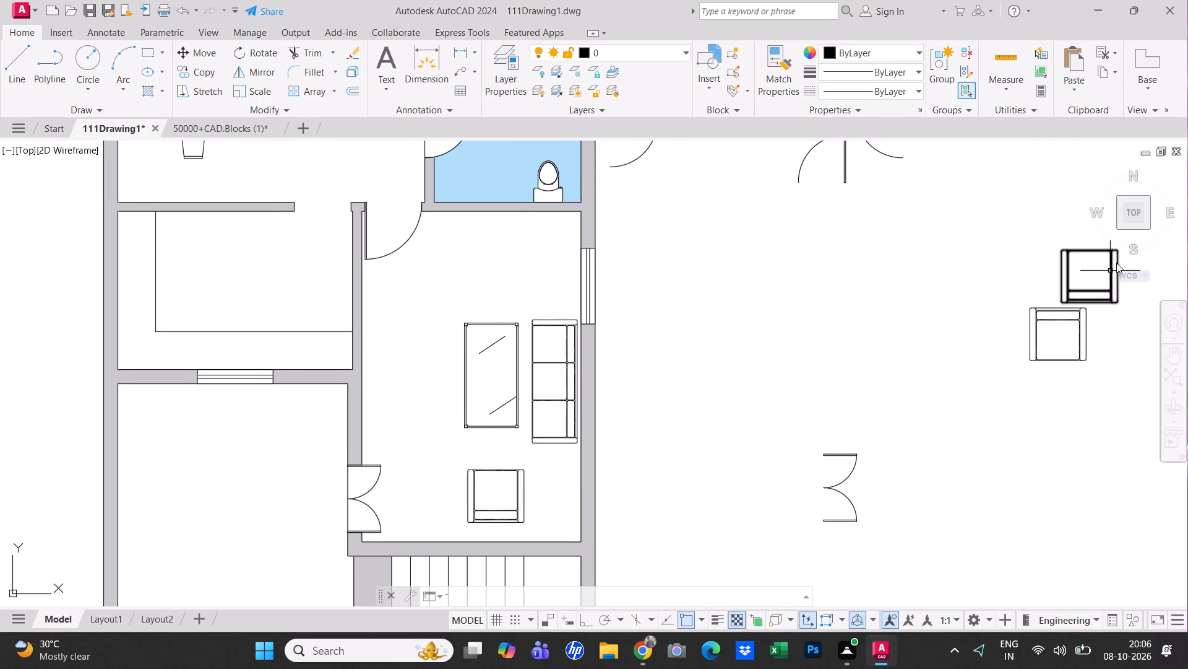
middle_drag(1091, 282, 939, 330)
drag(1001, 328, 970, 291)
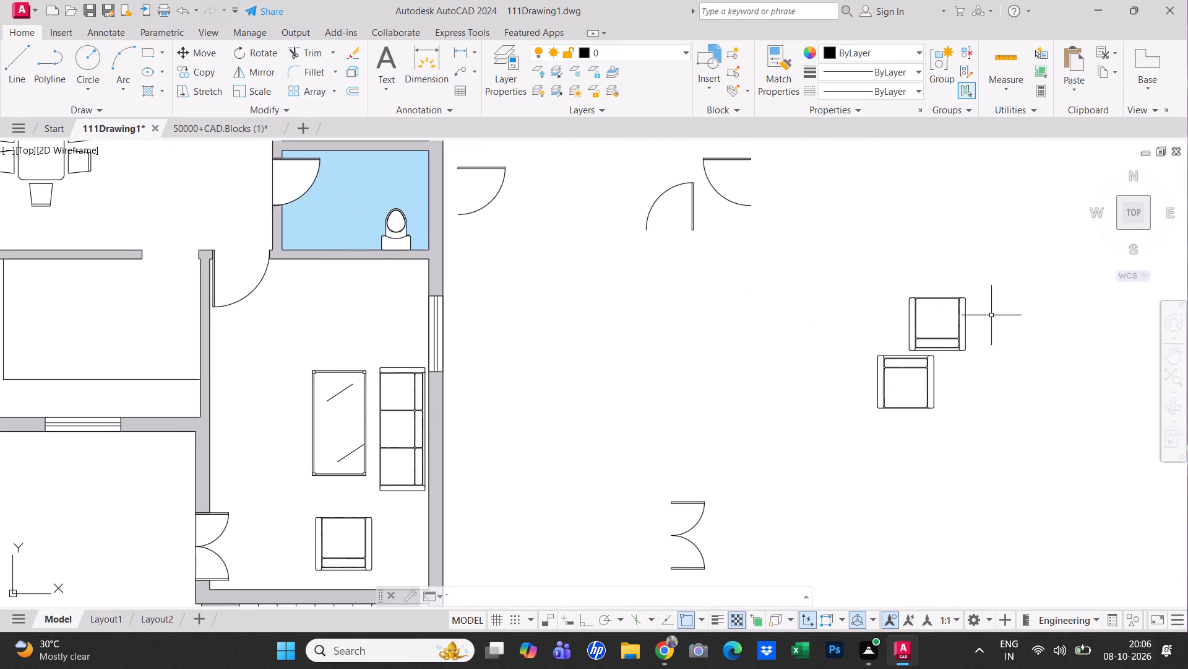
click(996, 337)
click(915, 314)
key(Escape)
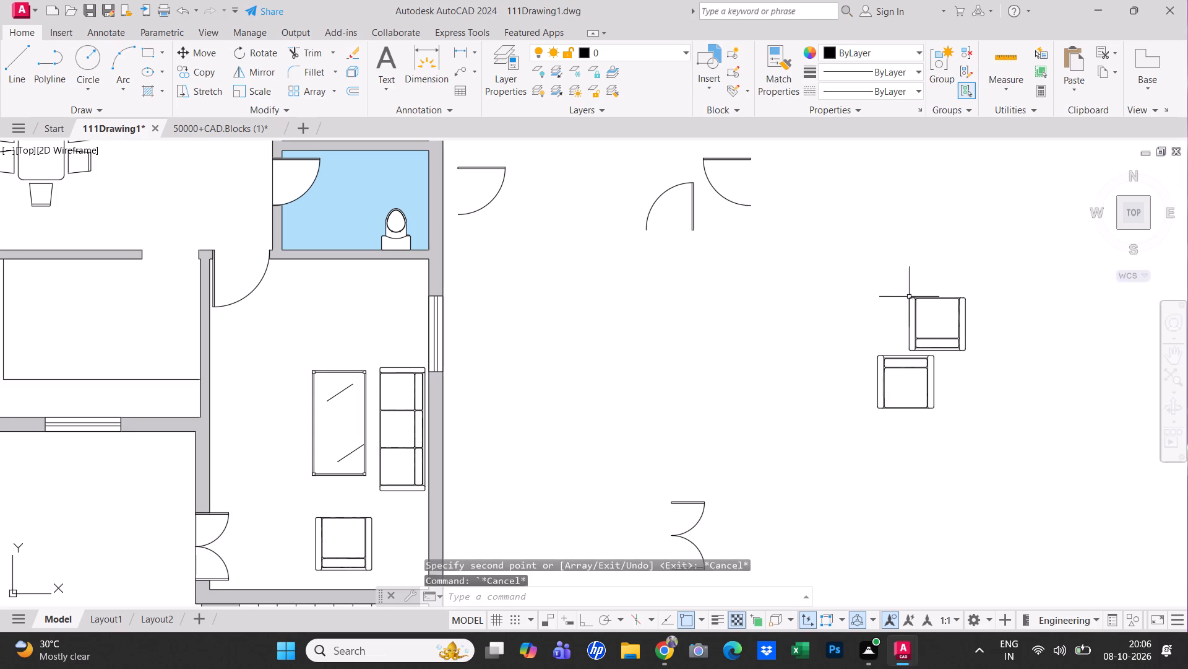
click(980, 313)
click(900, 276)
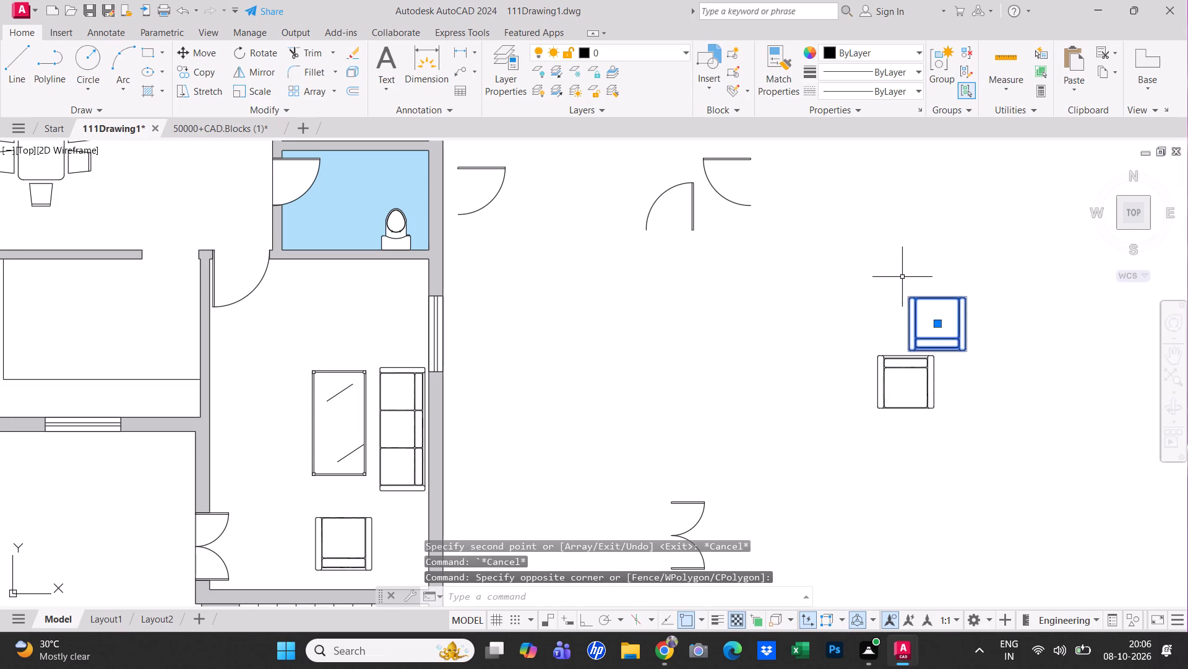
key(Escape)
Copy the unrotated armchair to the clipboard, paste it above the living room's coffee table, and save the drawing.
scroll(916, 395, up, 2)
click(938, 387)
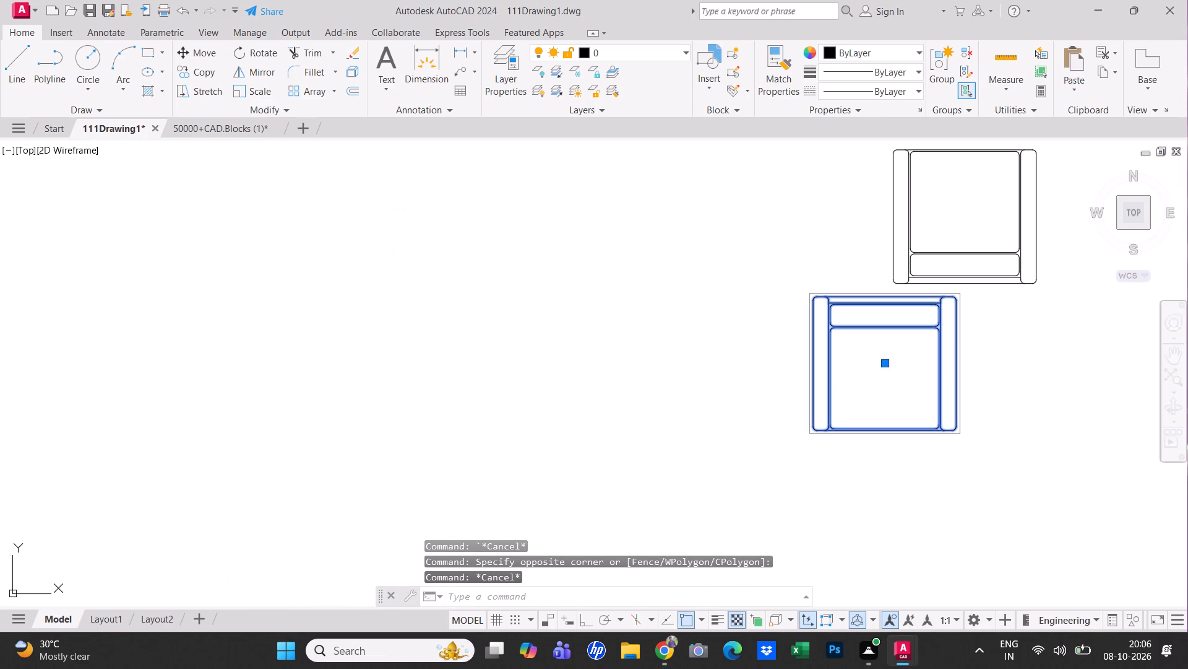
key(ctrl+c)
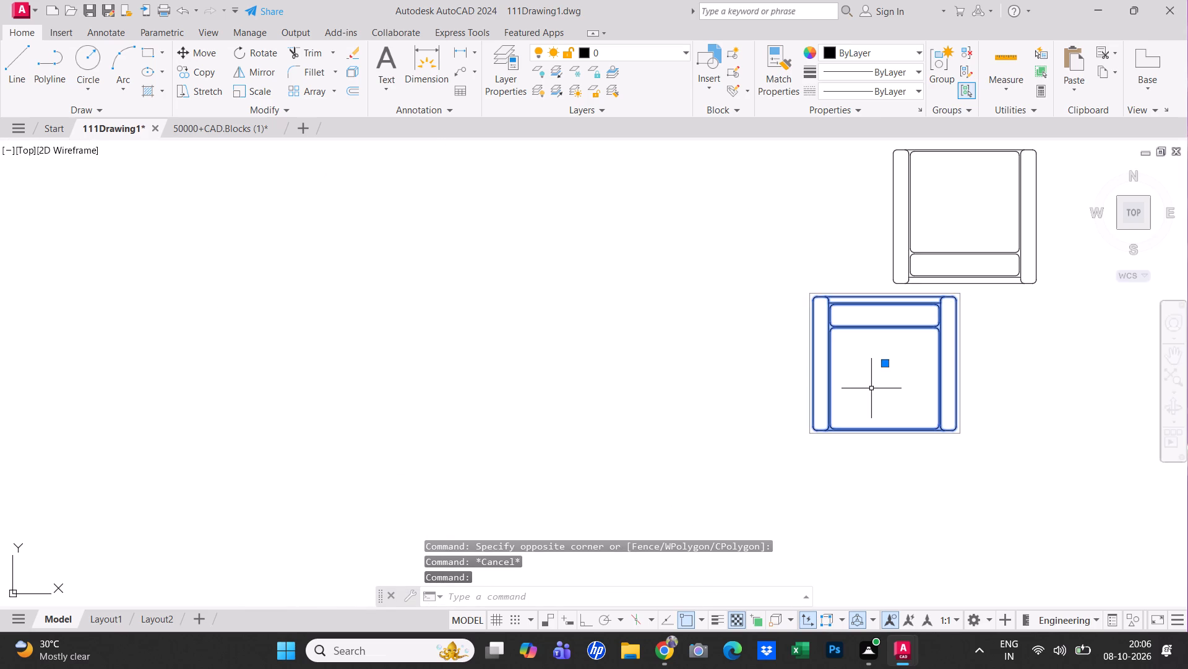
scroll(871, 388, down, 3)
scroll(532, 352, up, 3)
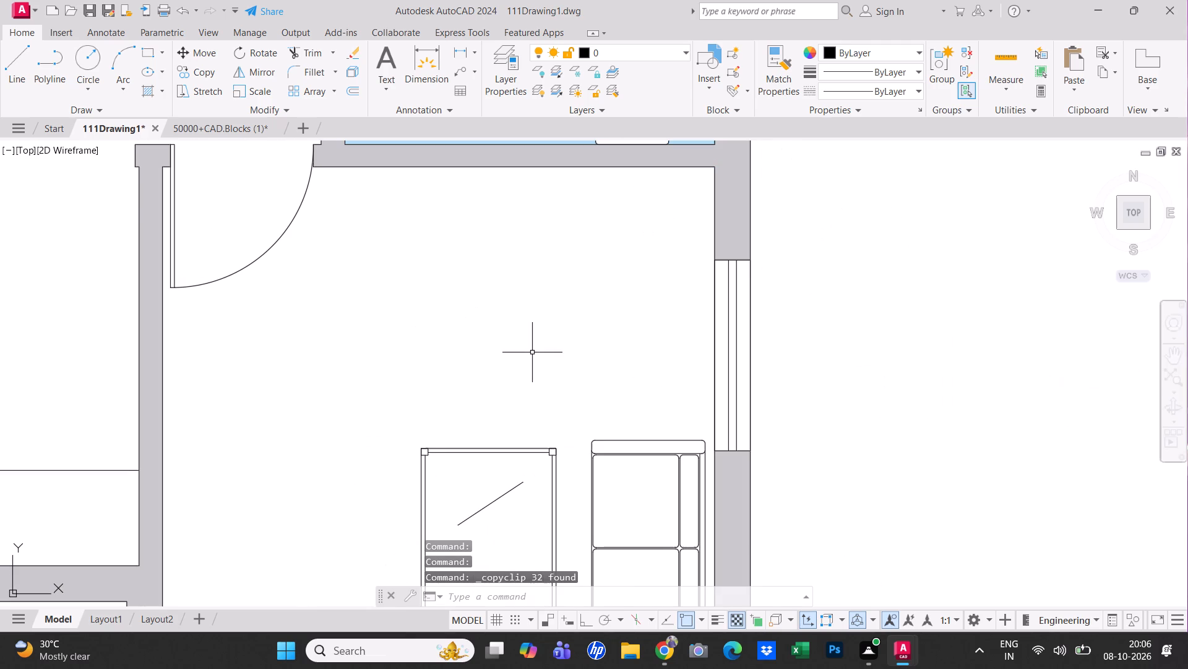
key(ctrl+v)
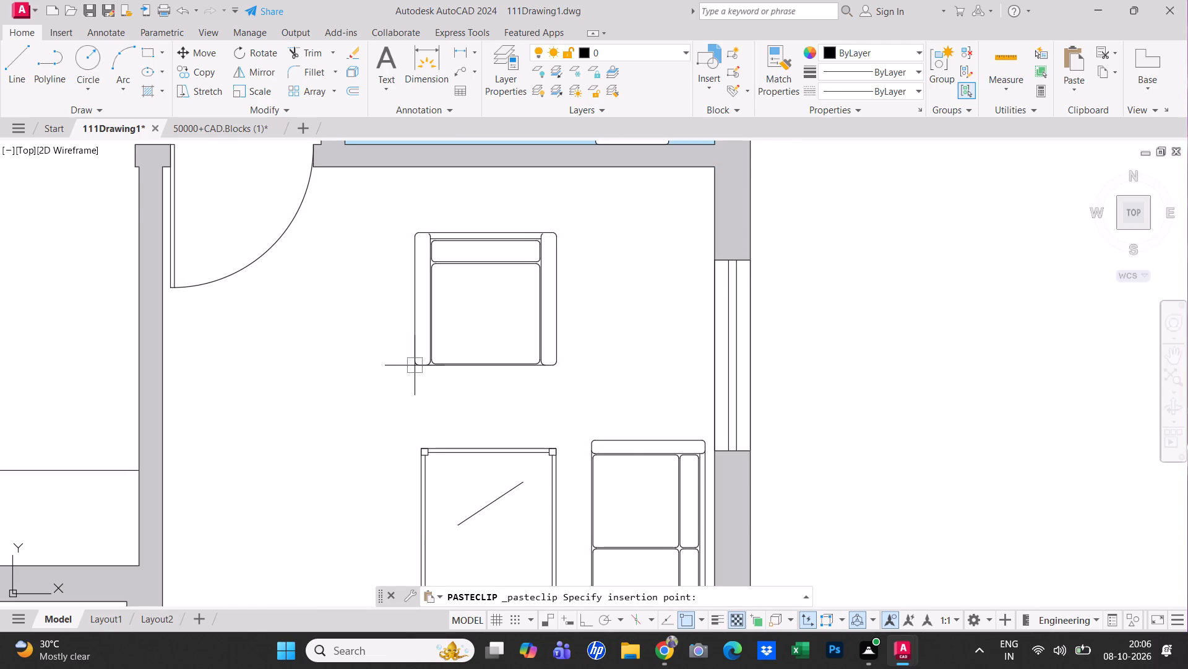
click(415, 365)
key(Escape)
scroll(484, 365, down, 2)
middle_drag(502, 380, 601, 357)
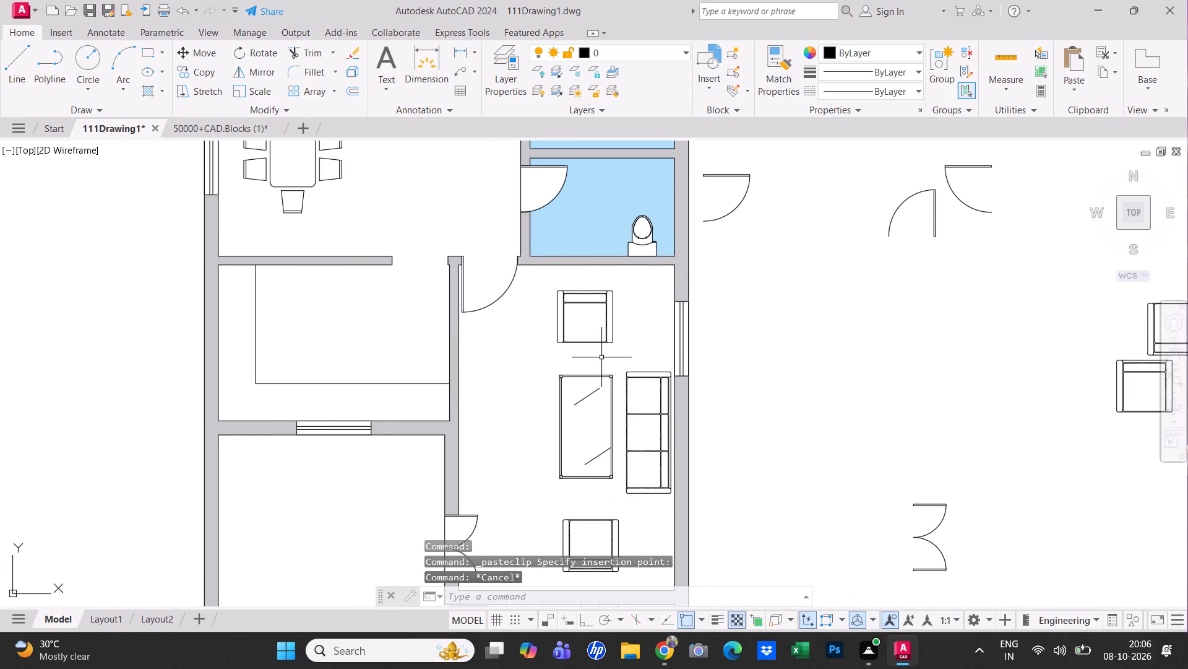
key(ctrl+s)
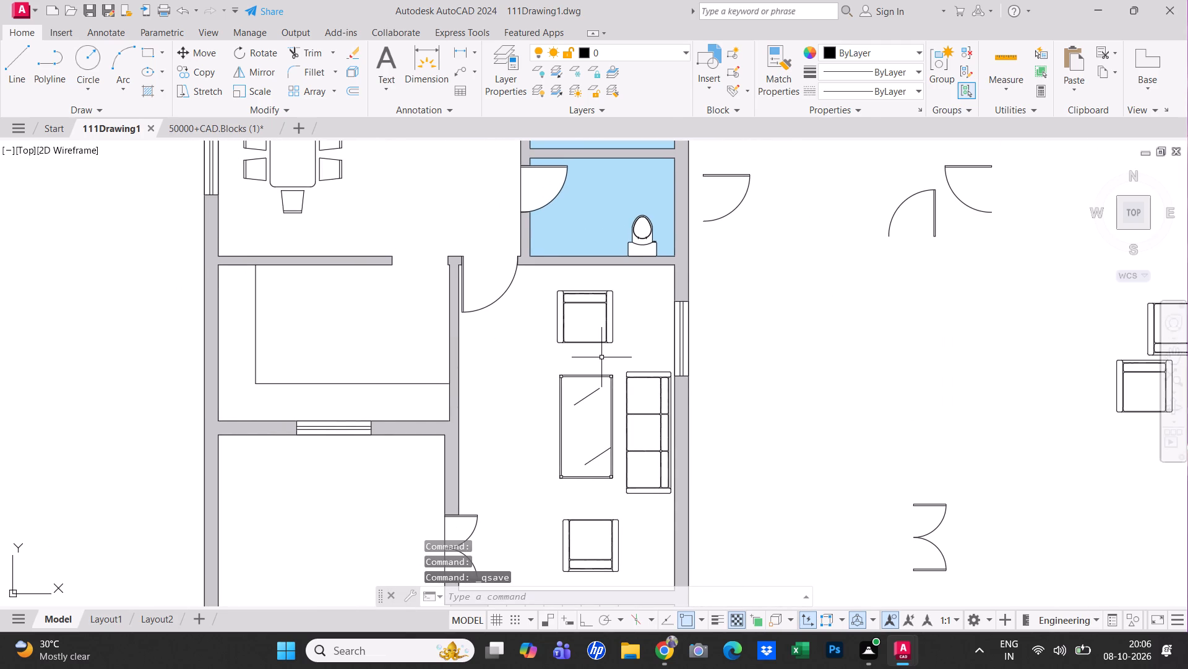
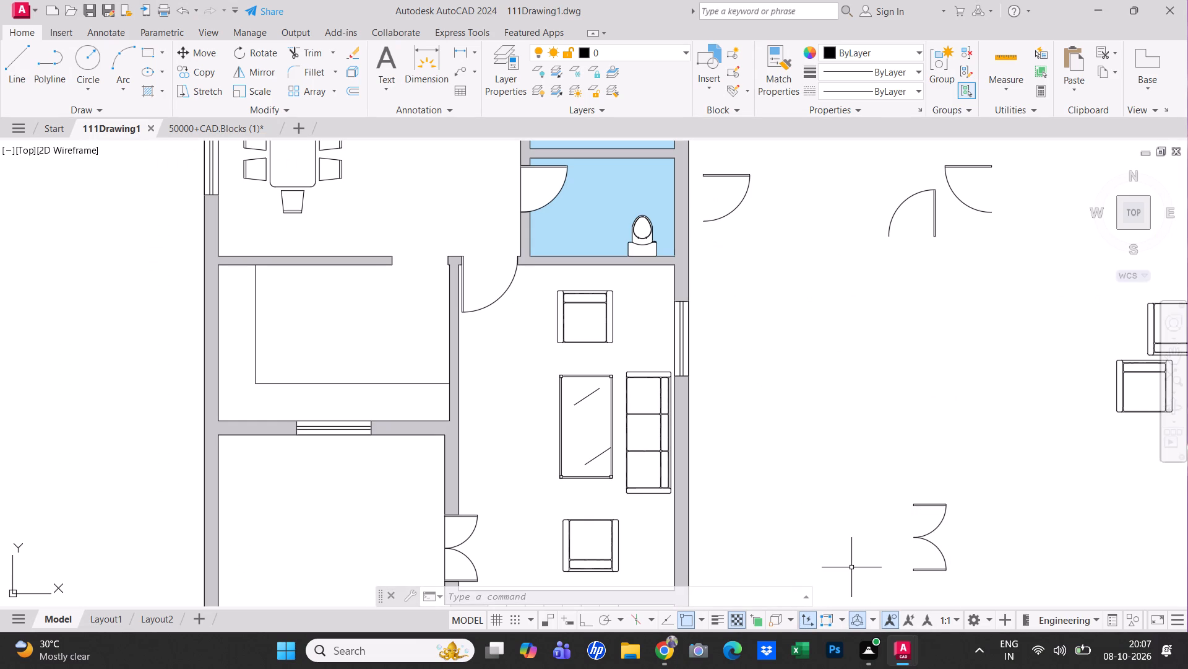
Switch to the 50000+CAD.Blocks (1) drawing and look through its block sheets from the sofas back to the first sheet.
click(239, 130)
middle_drag(413, 344, 601, 367)
scroll(312, 362, down, 2)
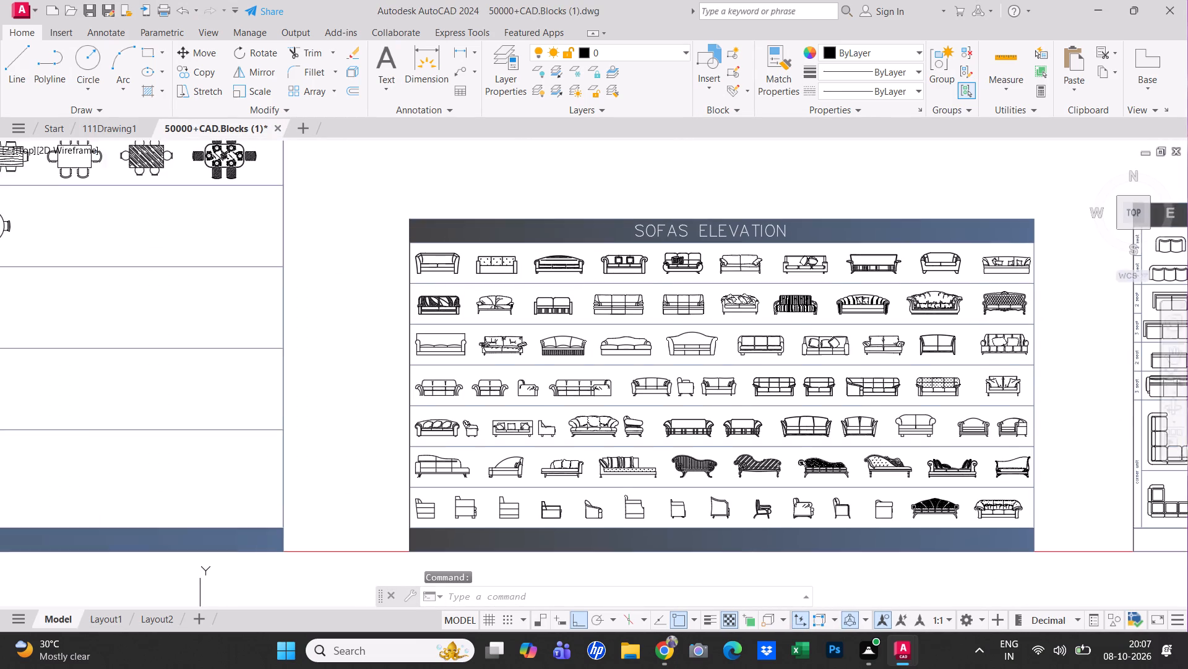
middle_drag(38, 351, 236, 344)
middle_drag(33, 308, 176, 313)
scroll(194, 338, up, 1)
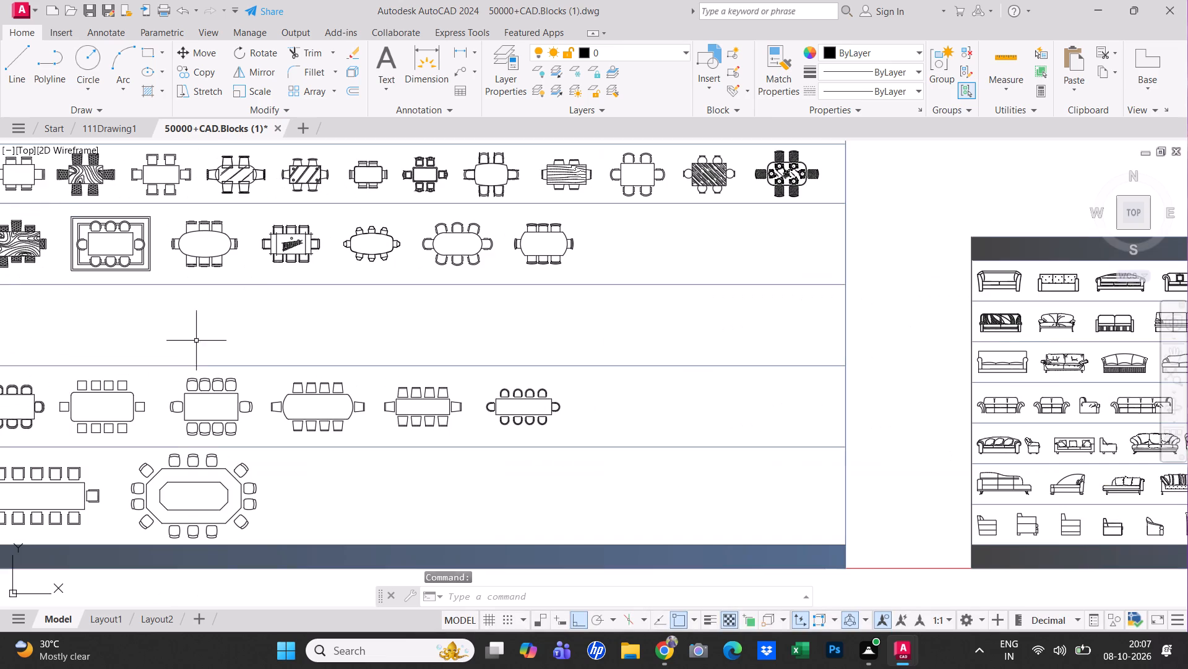
scroll(214, 464, down, 1)
middle_drag(148, 439, 630, 434)
middle_drag(0, 461, 716, 411)
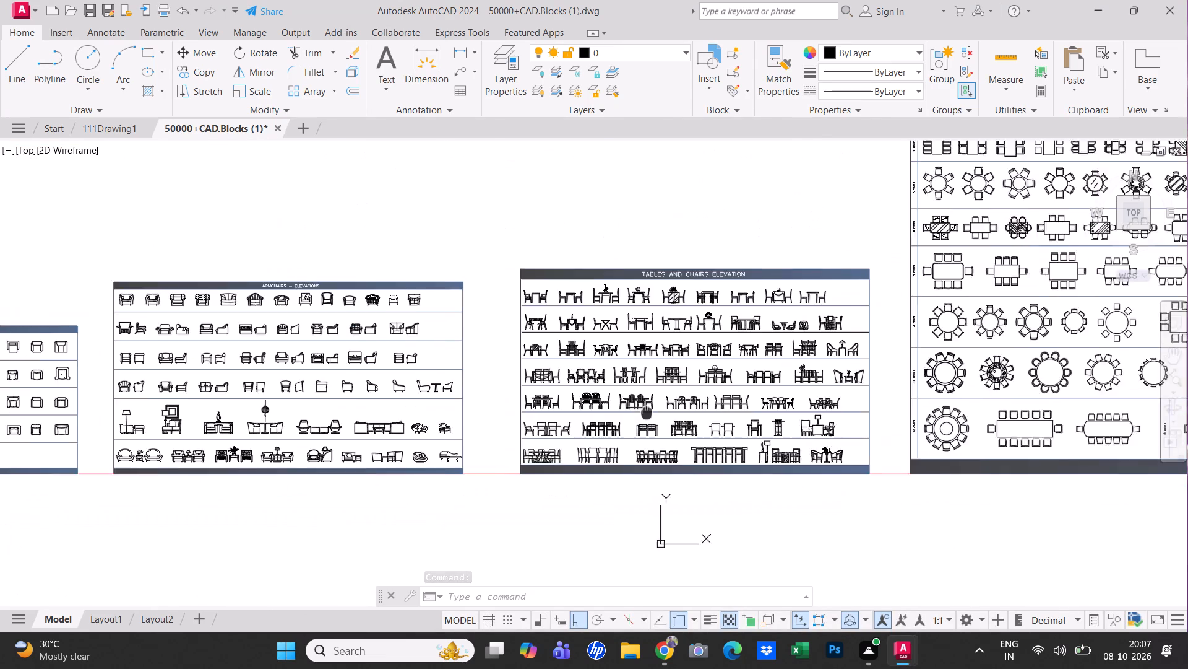
middle_drag(716, 411, 736, 411)
middle_drag(12, 448, 742, 419)
middle_drag(121, 423, 232, 448)
scroll(195, 444, down, 3)
middle_drag(38, 418, 635, 380)
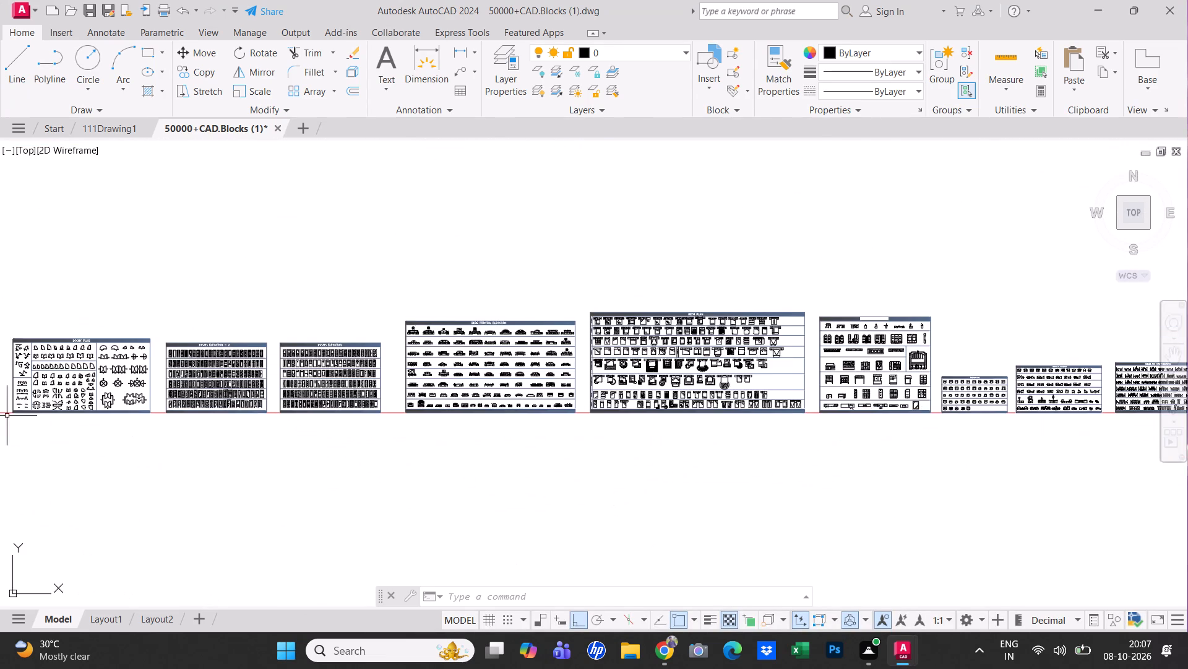
middle_drag(60, 379, 622, 349)
scroll(178, 377, up, 2)
middle_drag(200, 372, 597, 406)
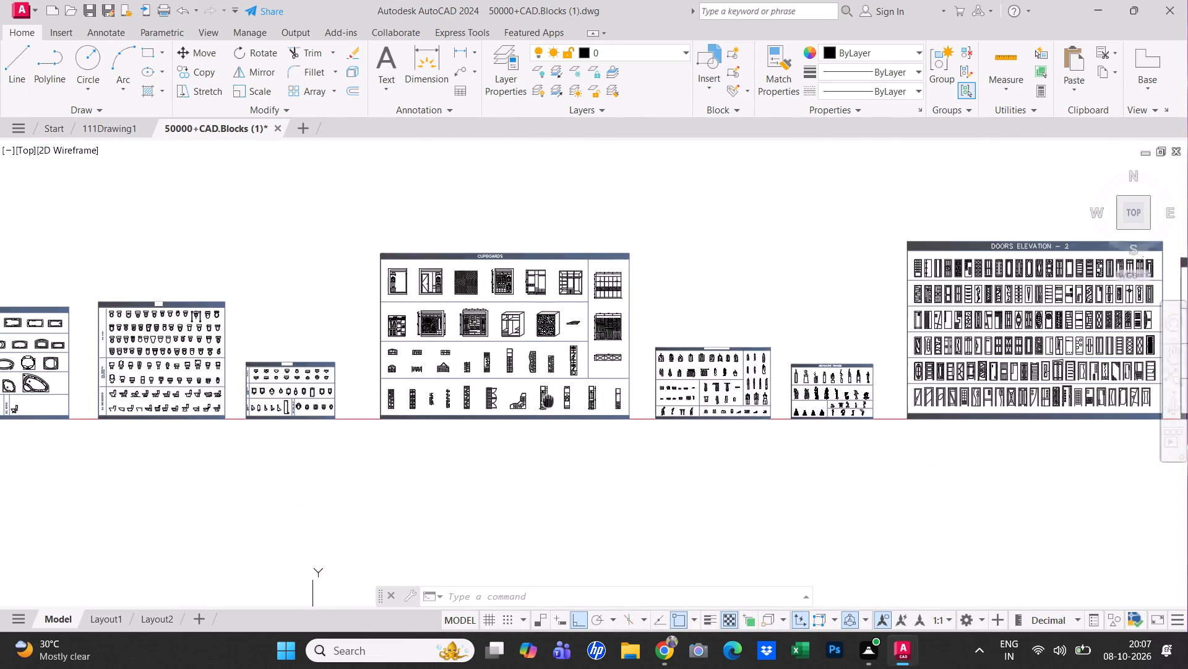
middle_drag(597, 406, 601, 406)
middle_drag(27, 381, 396, 394)
middle_drag(108, 383, 460, 365)
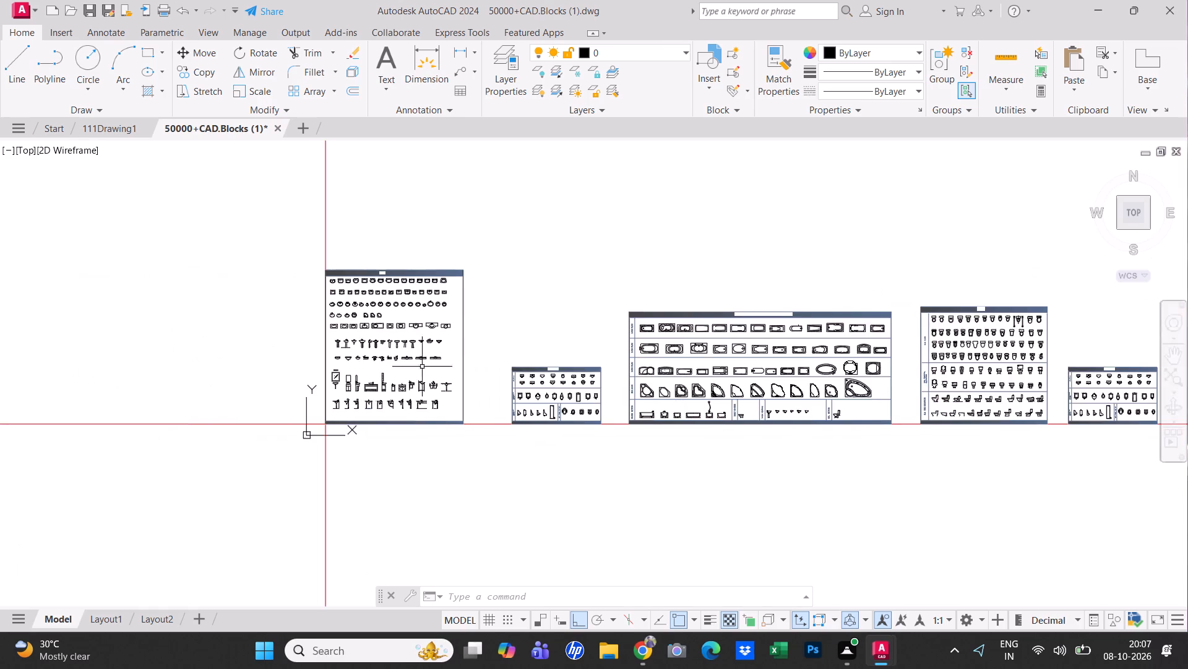
scroll(337, 374, up, 2)
middle_drag(396, 370, 346, 467)
middle_drag(605, 471, 108, 323)
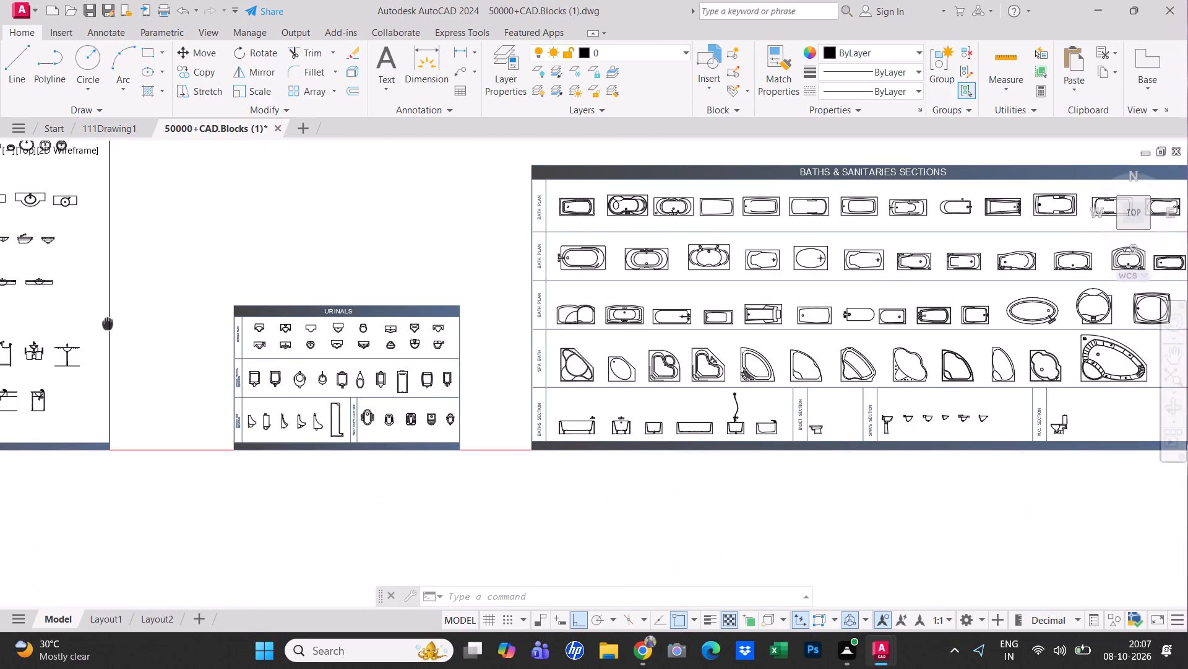
Look through the block sheets from Baths & Sanitaries onward, past the doors, sofas and beds, to the ranges and cooktops plan blocks.
middle_drag(502, 365, 3, 435)
middle_drag(618, 428, 70, 430)
middle_drag(670, 432, 210, 438)
middle_drag(717, 368, 0, 428)
middle_drag(757, 456, 15, 366)
middle_drag(746, 374, 77, 435)
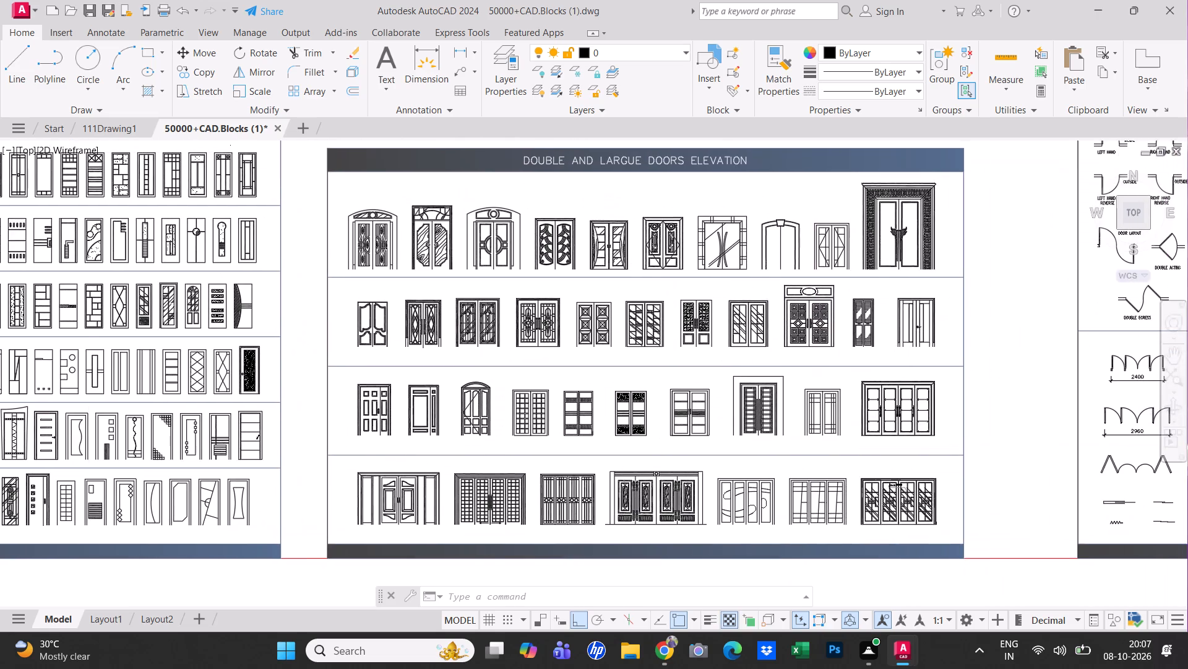
middle_drag(744, 413, 44, 404)
middle_drag(806, 348, 79, 410)
middle_drag(710, 405, 197, 401)
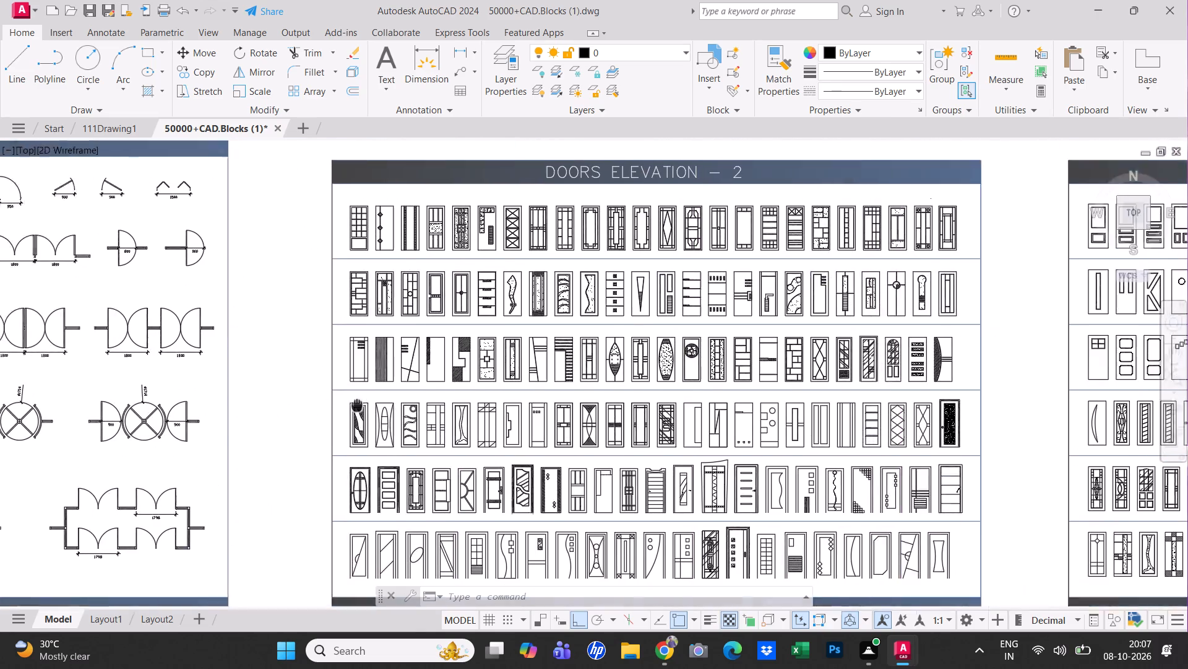
middle_drag(197, 401, 0, 383)
middle_drag(804, 422, 39, 387)
middle_drag(933, 388, 107, 383)
middle_drag(784, 377, 0, 345)
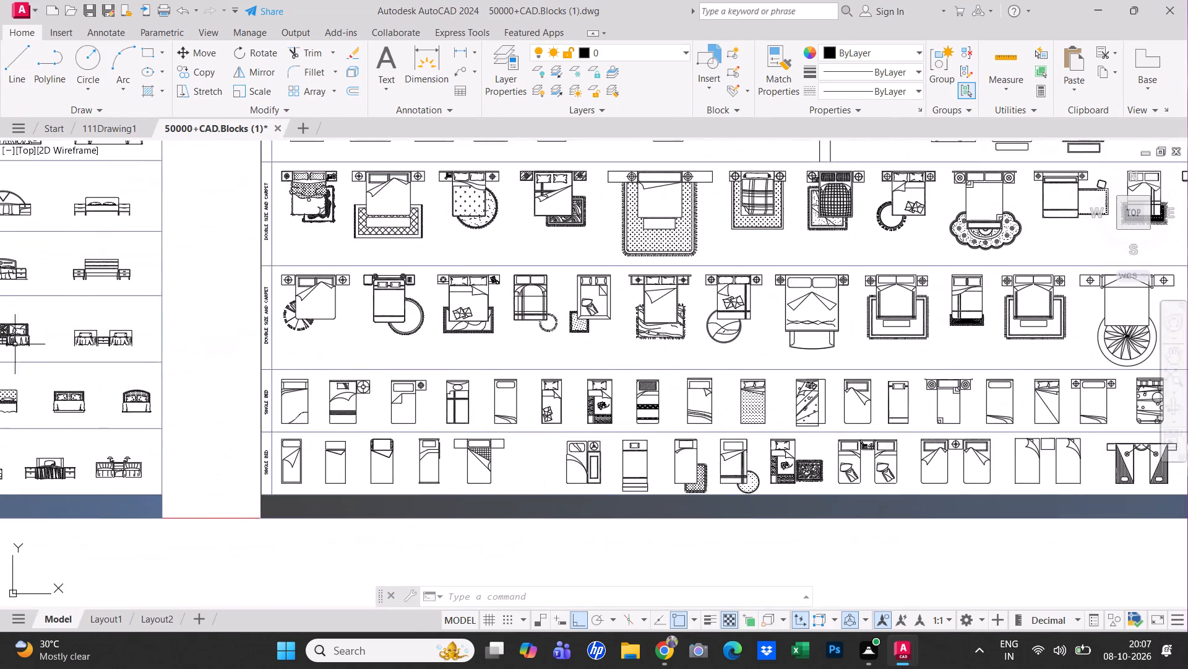
middle_drag(835, 354, 57, 373)
middle_drag(892, 362, 280, 367)
middle_drag(826, 338, 248, 354)
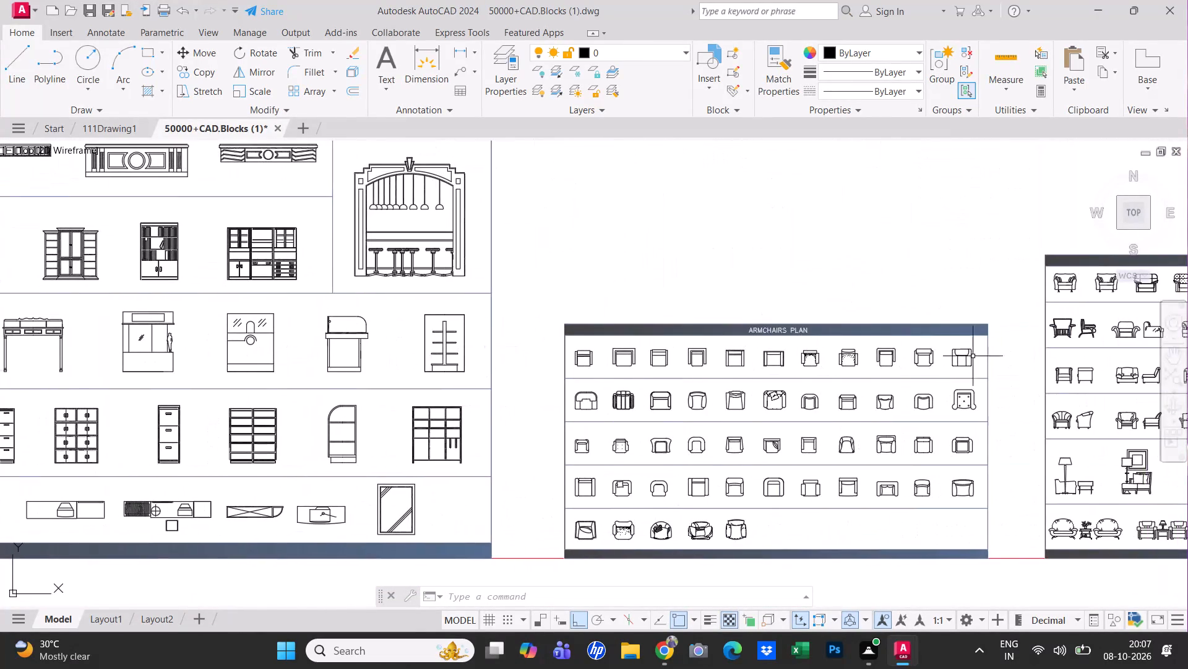
middle_drag(973, 356, 370, 331)
middle_drag(829, 362, 198, 287)
middle_drag(937, 287, 244, 334)
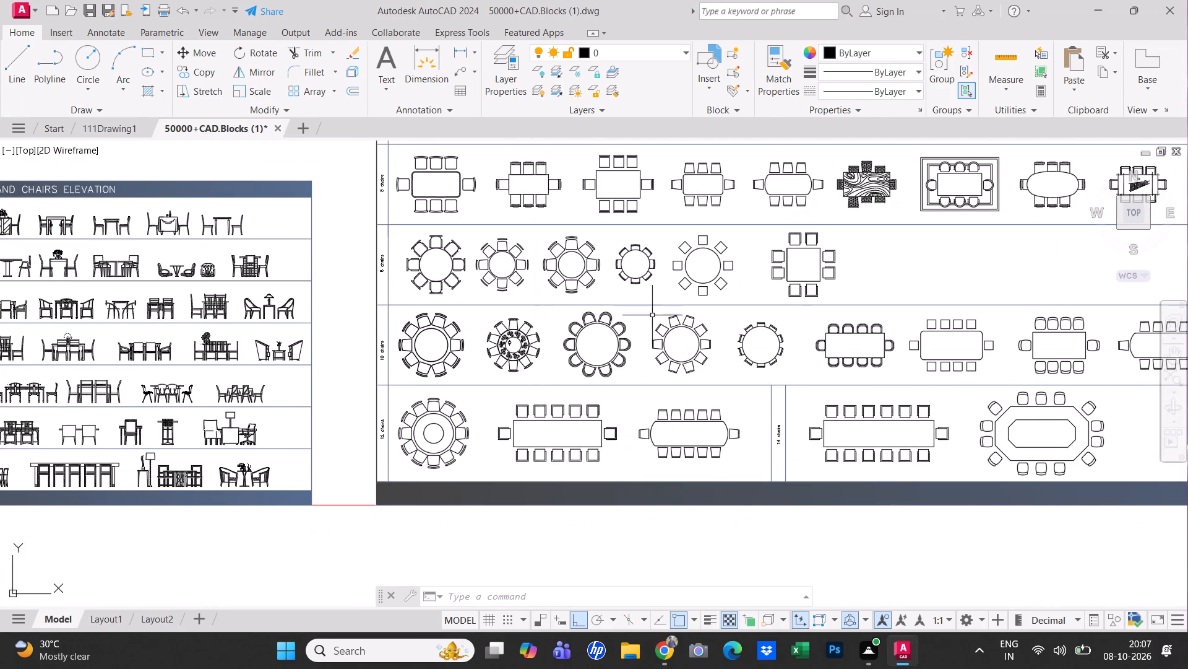
middle_drag(811, 324, 284, 326)
middle_drag(1018, 361, 342, 310)
middle_drag(838, 308, 283, 410)
scroll(924, 350, down, 1)
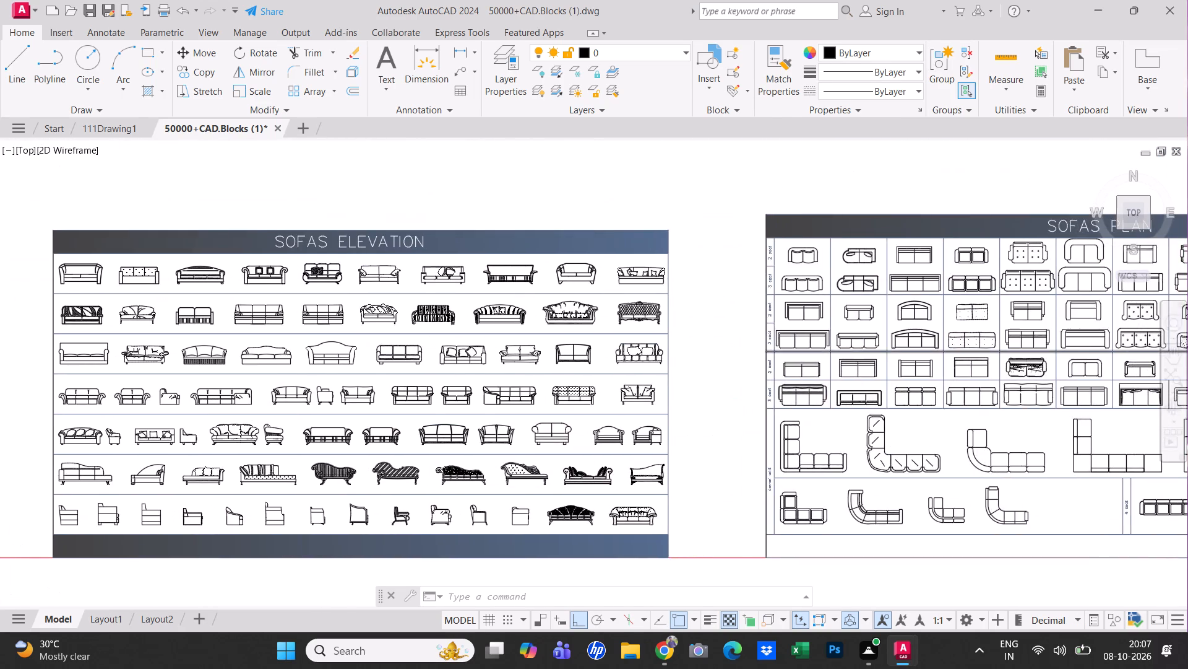
middle_drag(969, 361, 127, 291)
middle_drag(829, 300, 206, 313)
middle_drag(971, 299, 419, 325)
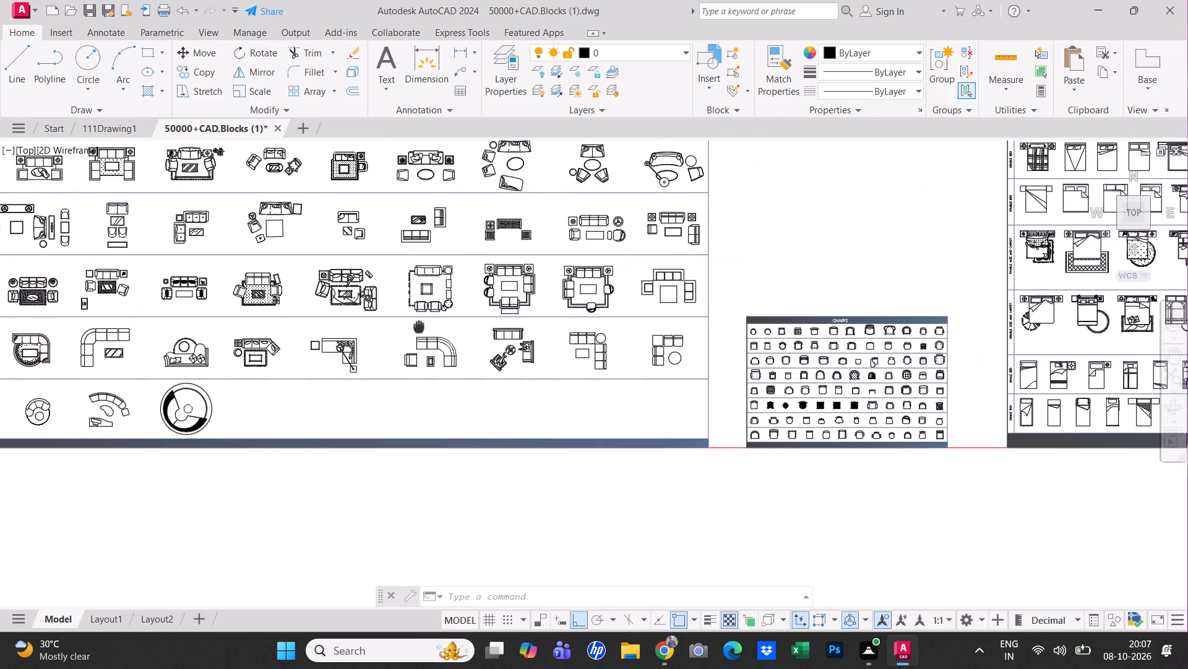
middle_drag(1076, 328, 757, 328)
scroll(510, 344, up, 2)
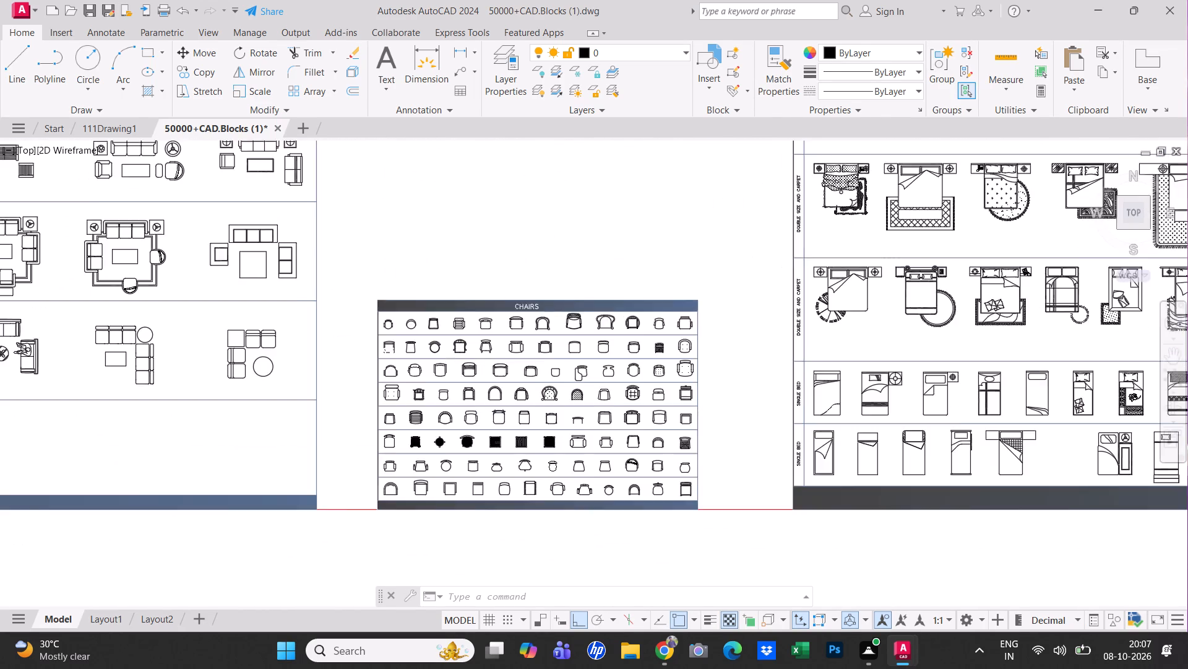
scroll(561, 342, down, 1)
middle_drag(924, 315, 497, 326)
middle_drag(1171, 321, 448, 314)
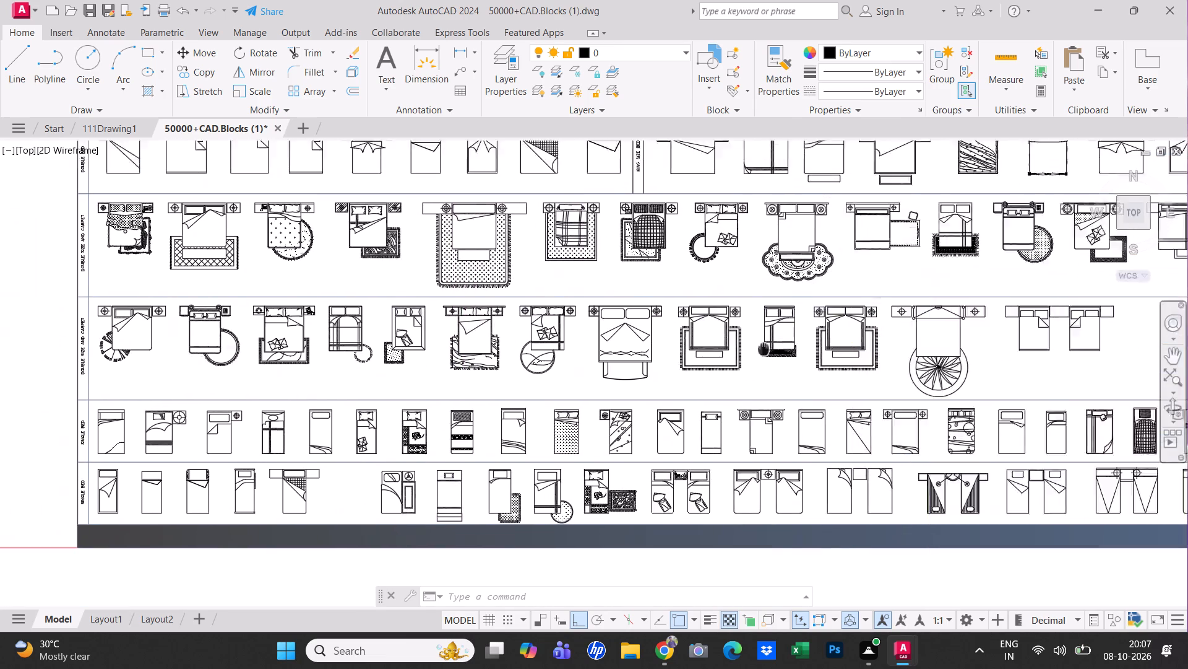
middle_drag(448, 314, 290, 285)
middle_drag(710, 237, 0, 181)
middle_drag(1118, 193, 479, 257)
scroll(478, 256, down, 1)
middle_drag(897, 244, 877, 259)
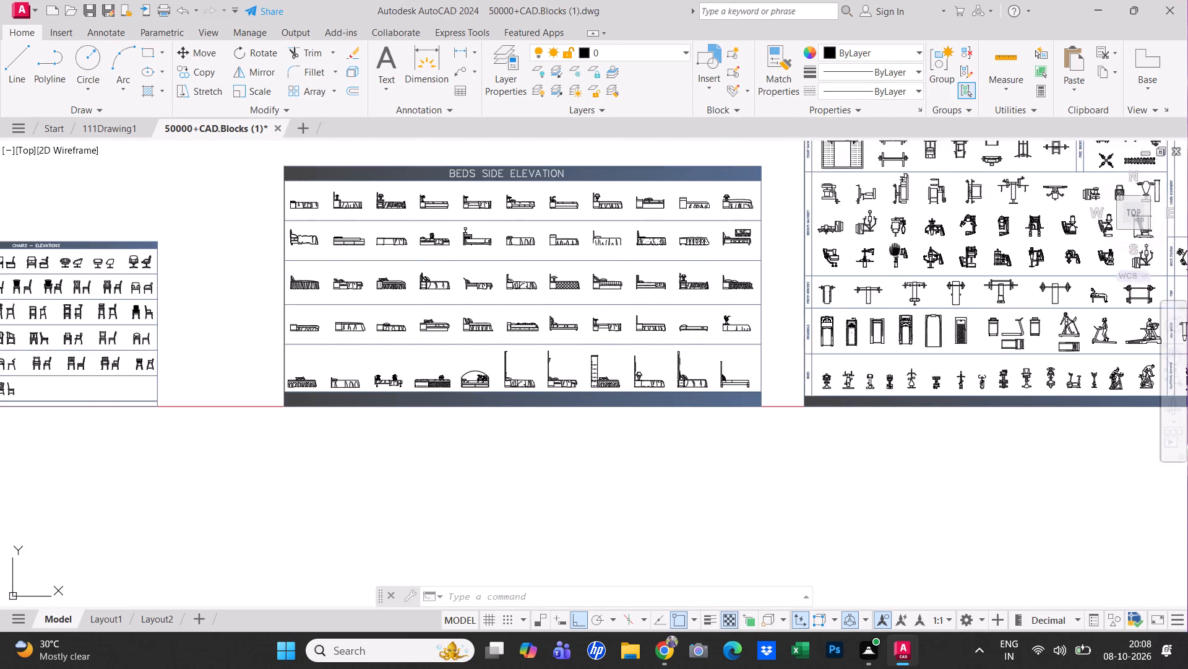
middle_drag(877, 259, 476, 346)
middle_drag(1030, 324, 424, 299)
middle_drag(1111, 164, 928, 262)
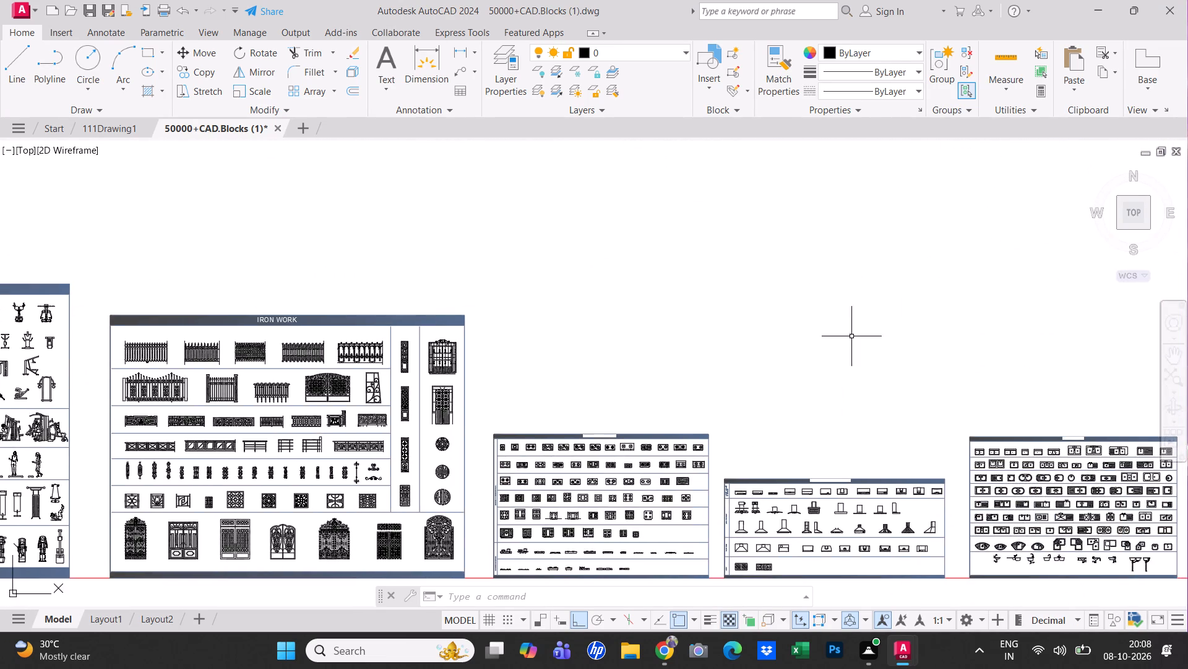
middle_drag(851, 336, 877, 232)
scroll(608, 412, up, 2)
scroll(652, 368, up, 1)
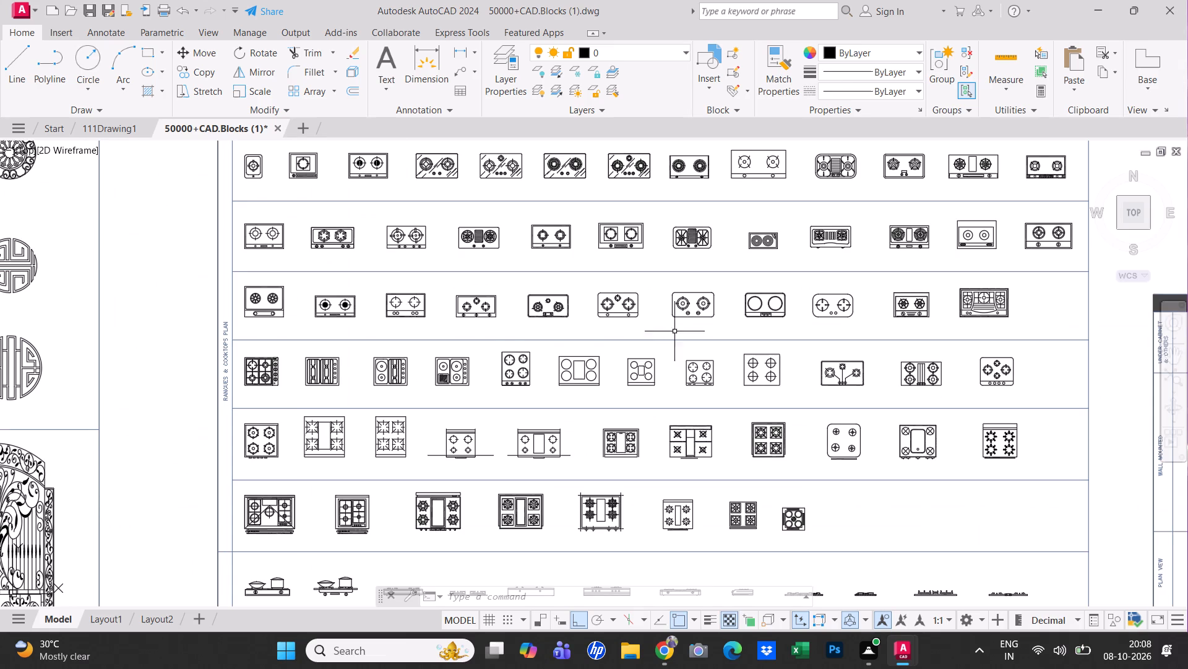
middle_drag(678, 333, 678, 348)
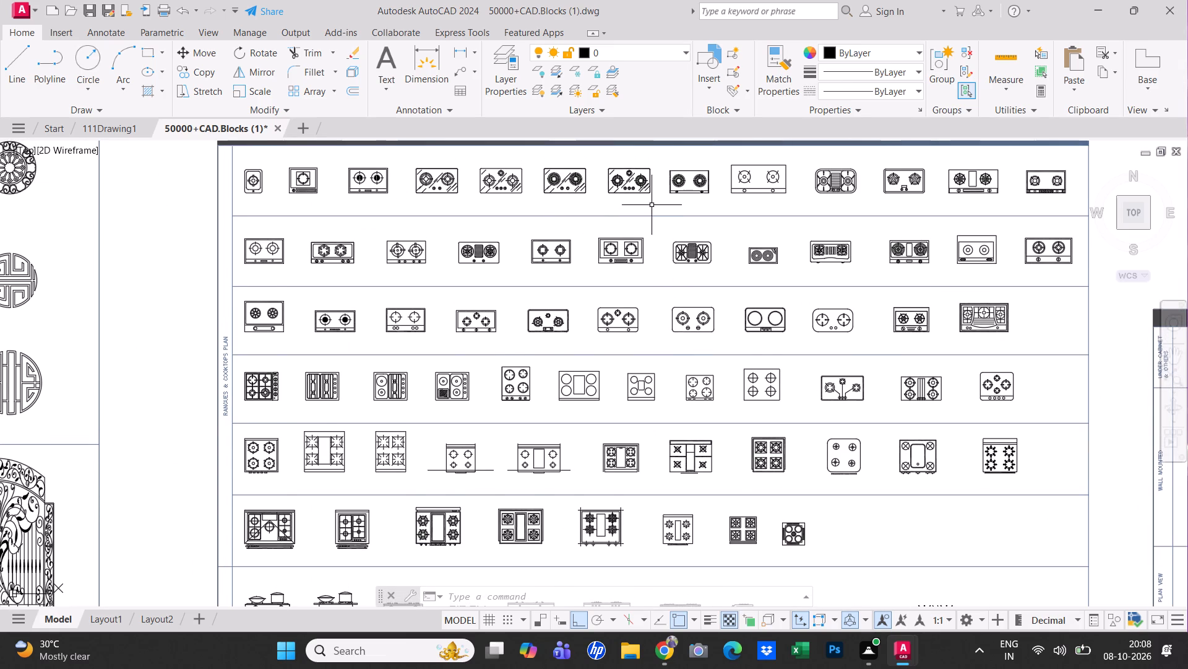
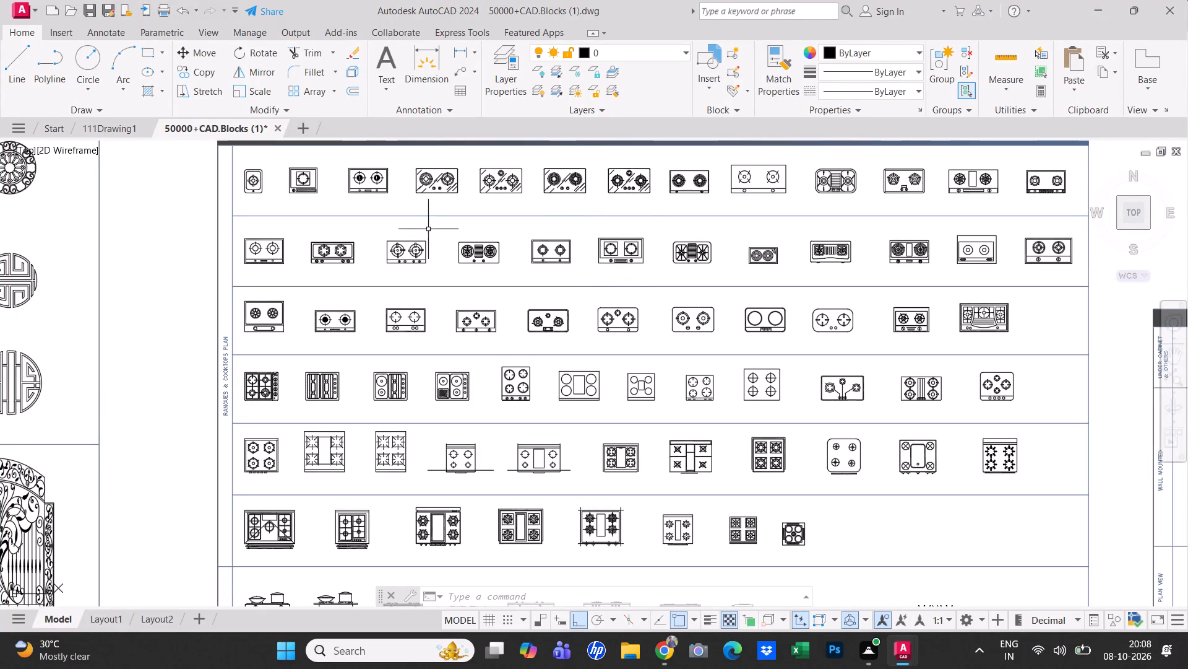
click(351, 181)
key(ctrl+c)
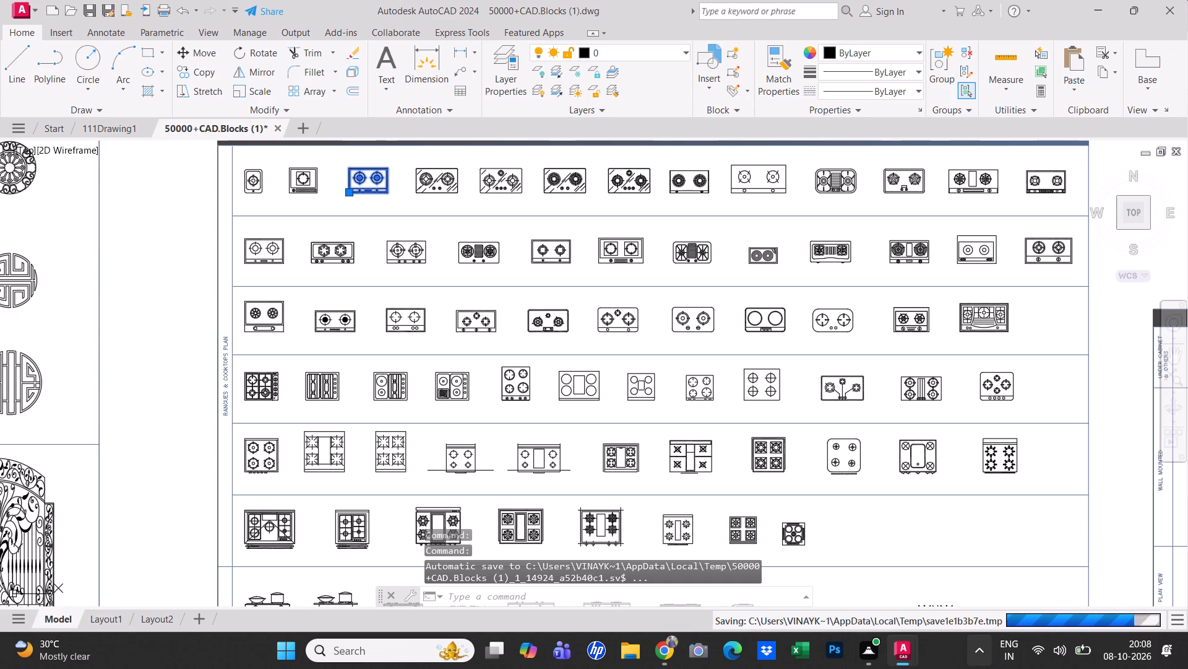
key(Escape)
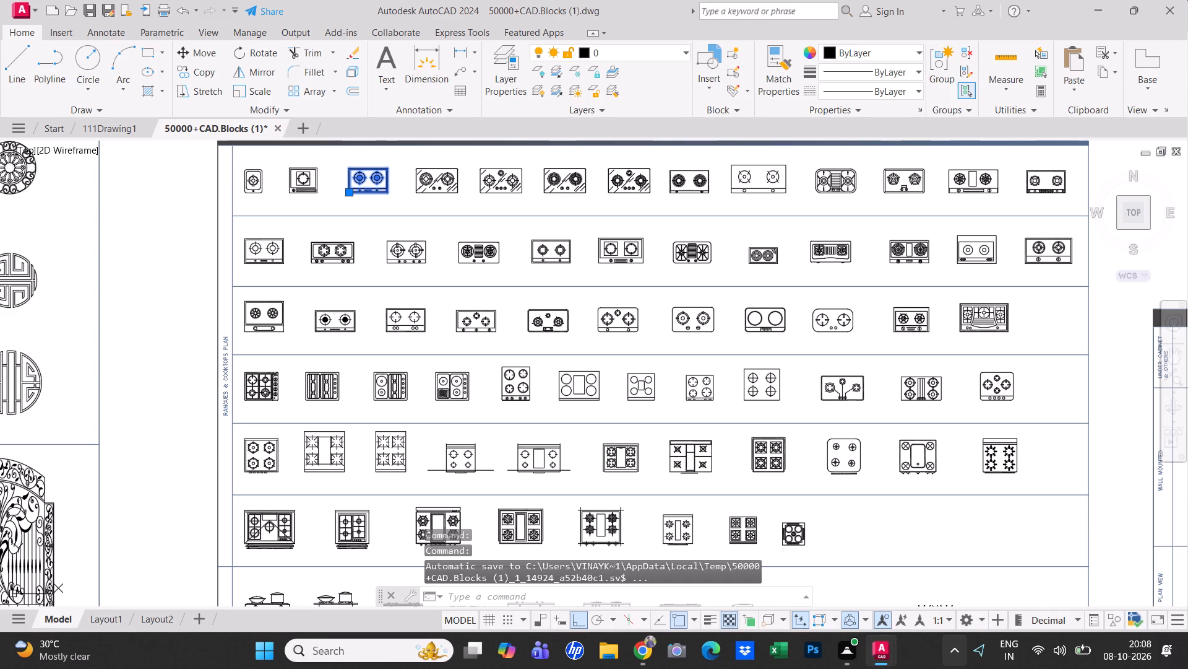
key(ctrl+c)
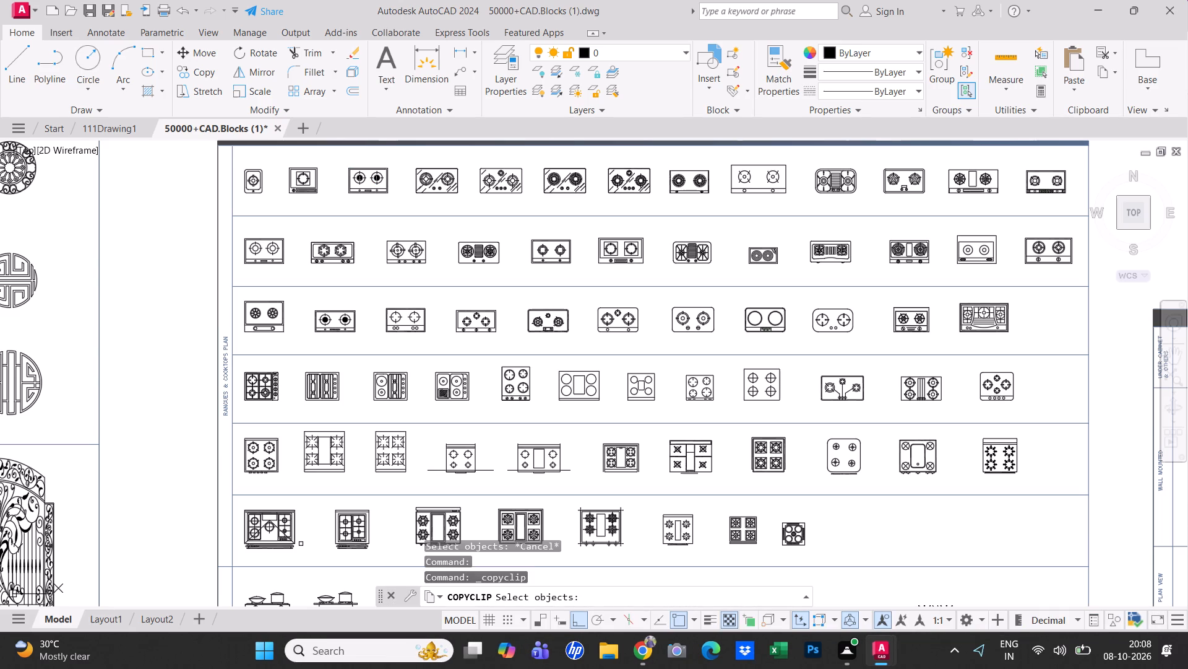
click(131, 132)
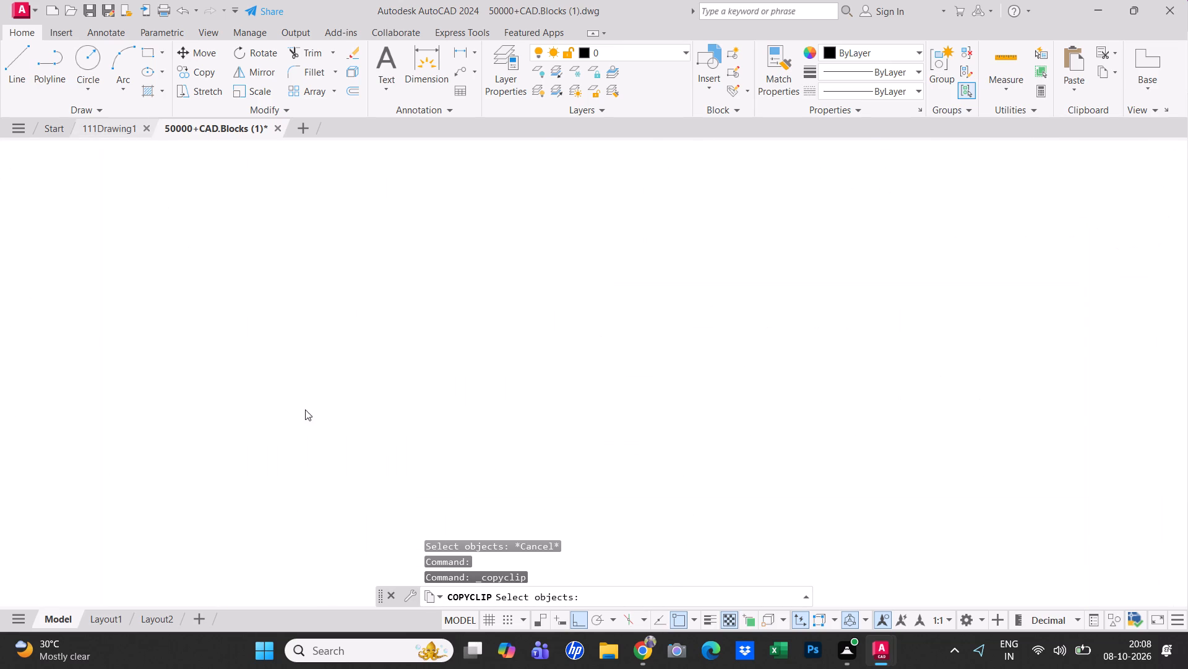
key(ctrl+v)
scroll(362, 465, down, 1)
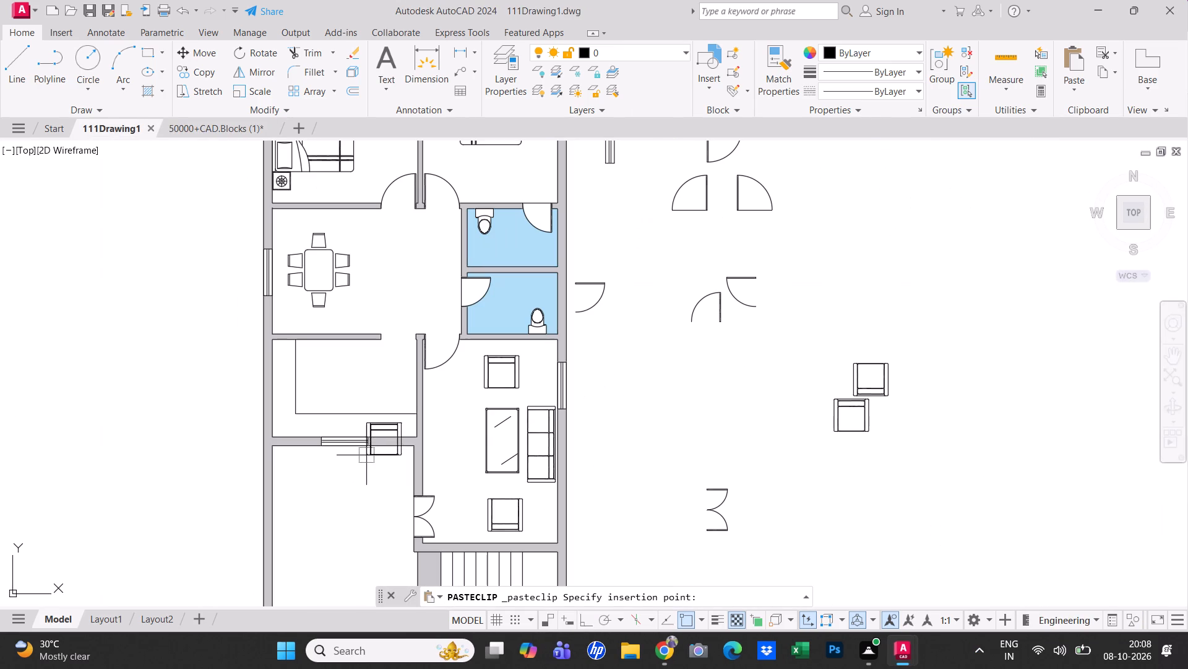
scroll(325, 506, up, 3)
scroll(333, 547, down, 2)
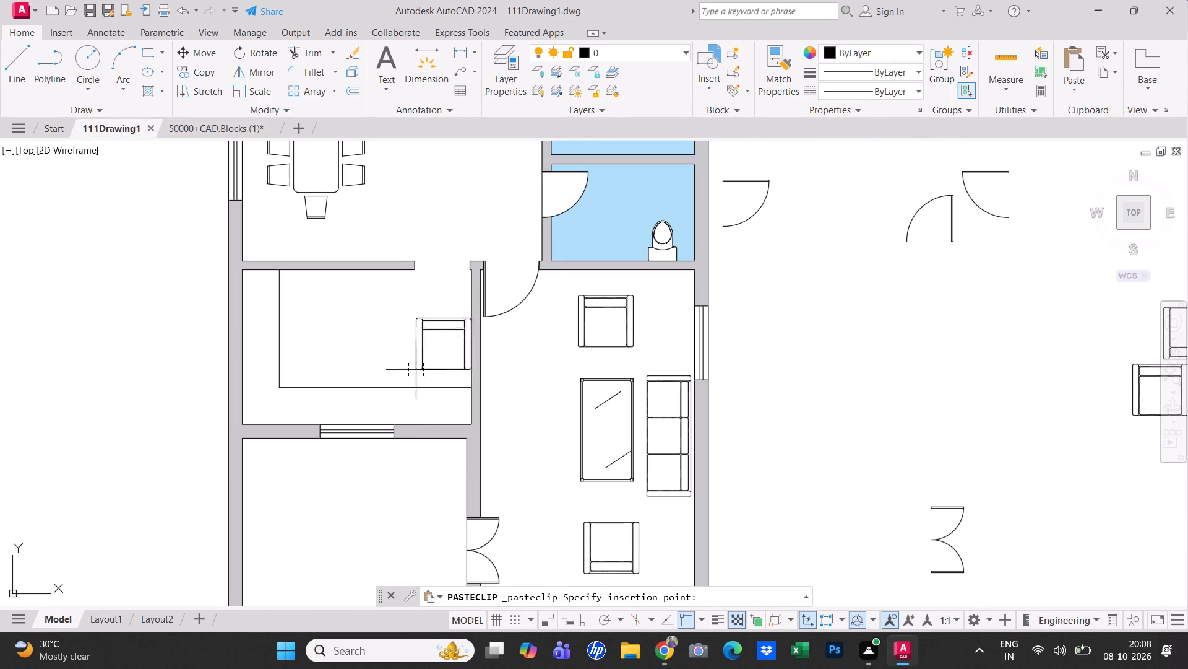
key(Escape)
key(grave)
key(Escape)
Copy the third cooktop in the library's first row, a two-burner plan block, and paste it into 111Drawing1 beside the floor plan.
click(234, 121)
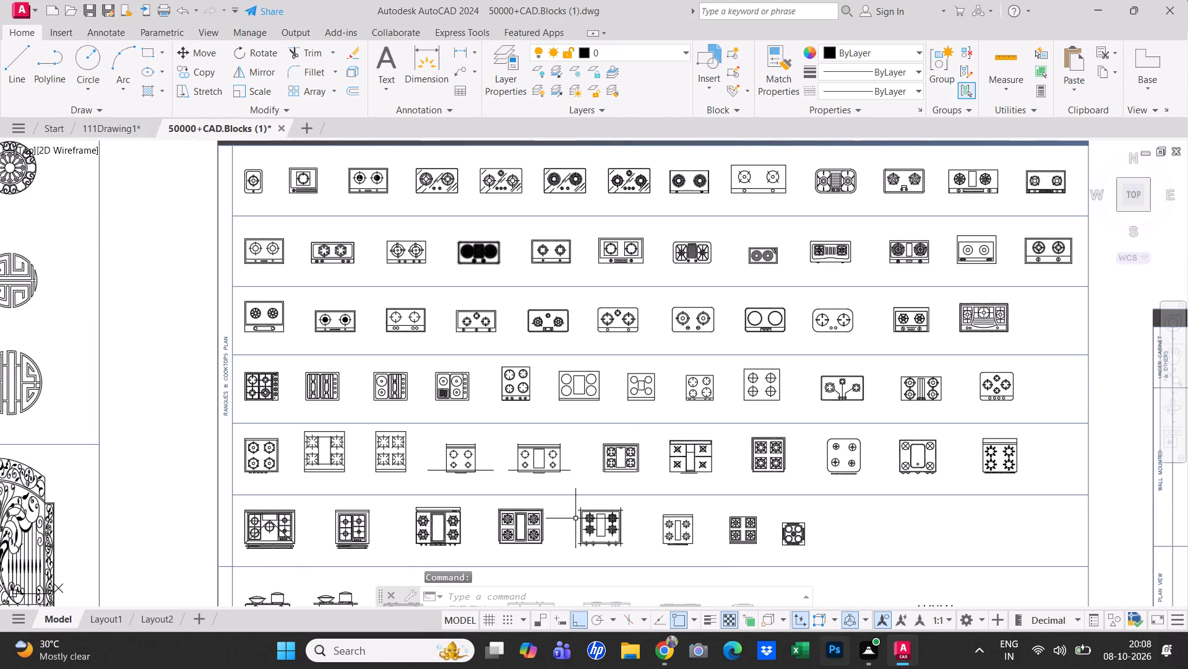
click(367, 192)
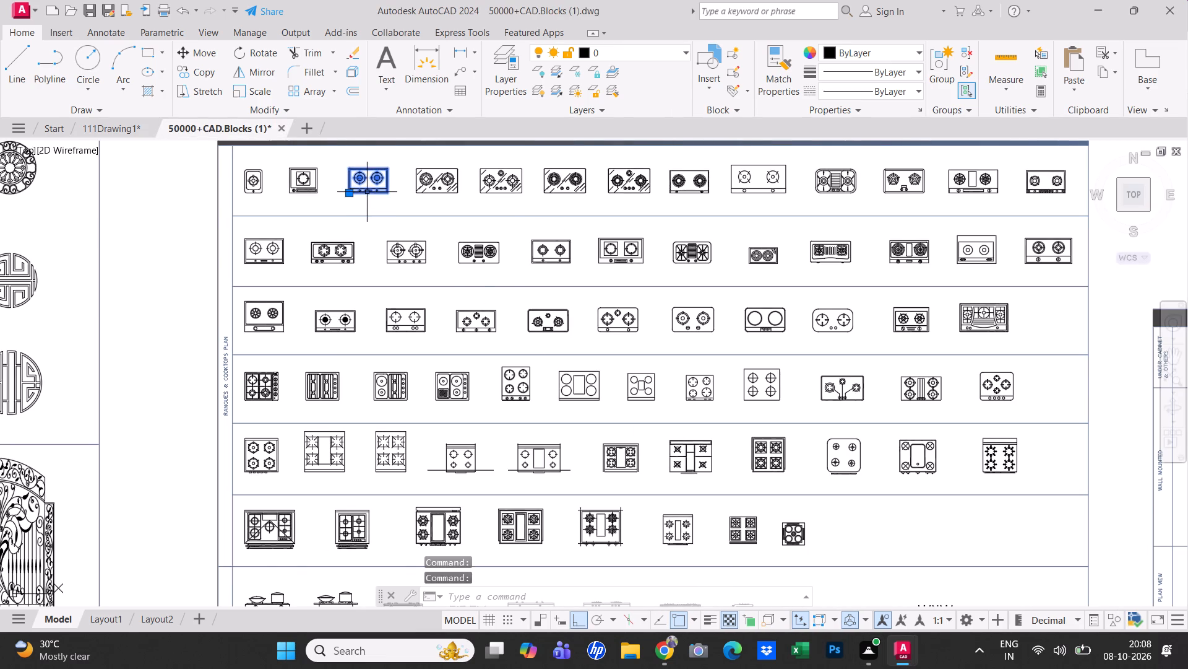
key(ctrl+d)
key(ctrl+c)
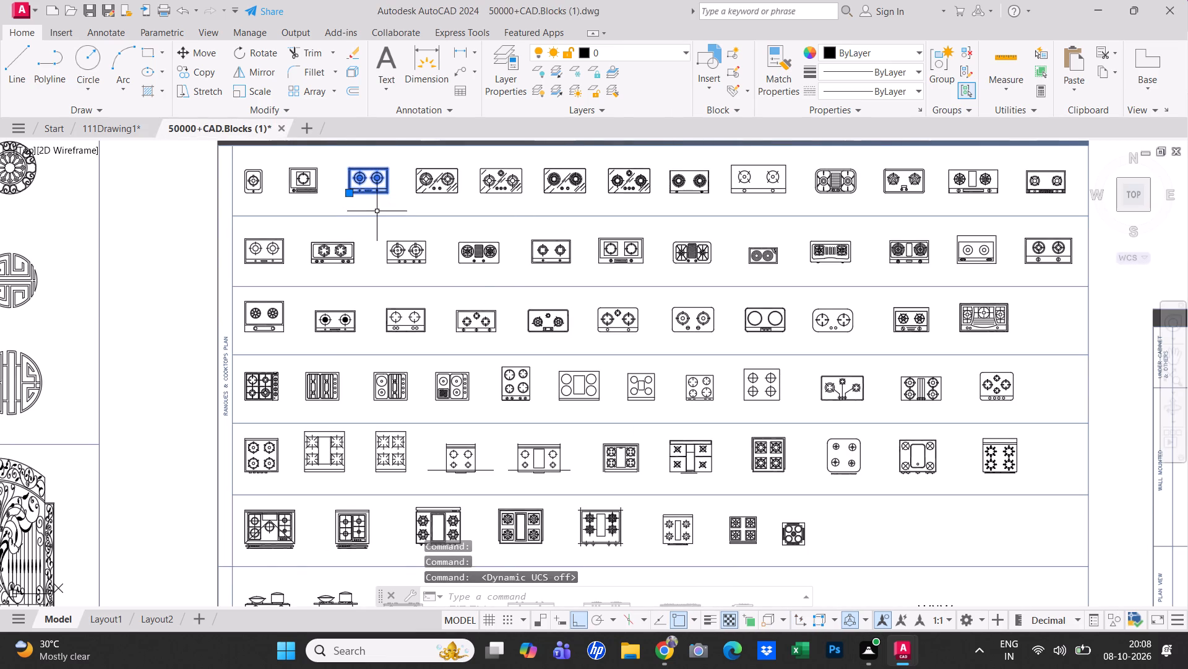
key(ctrl+c)
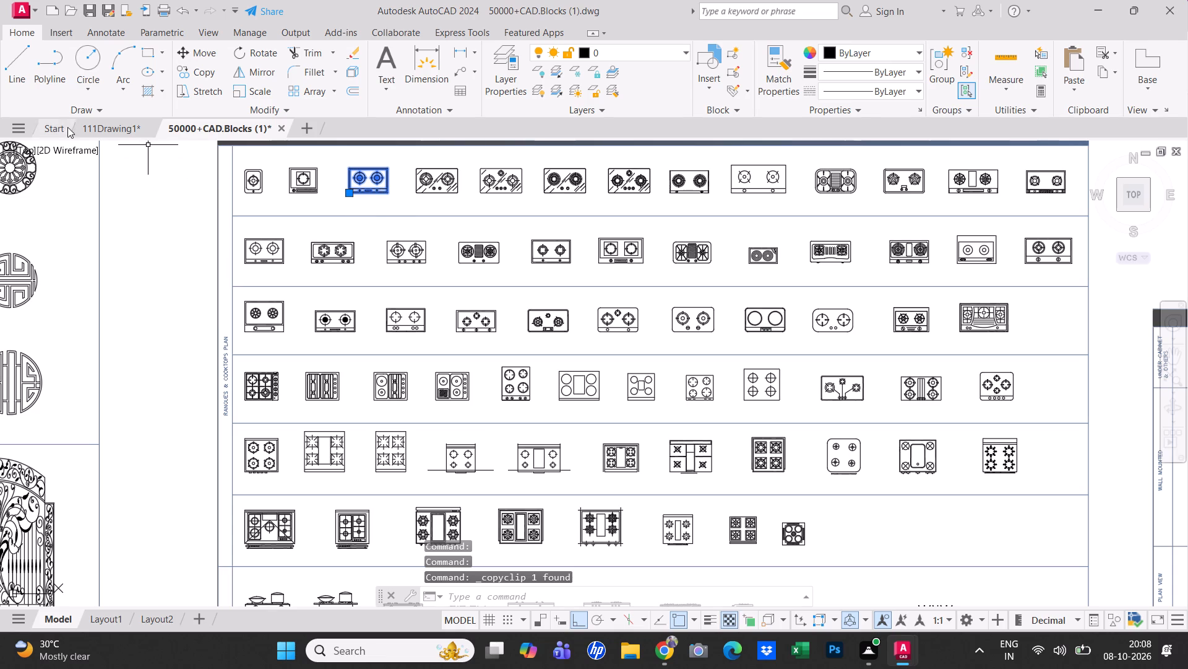
click(98, 128)
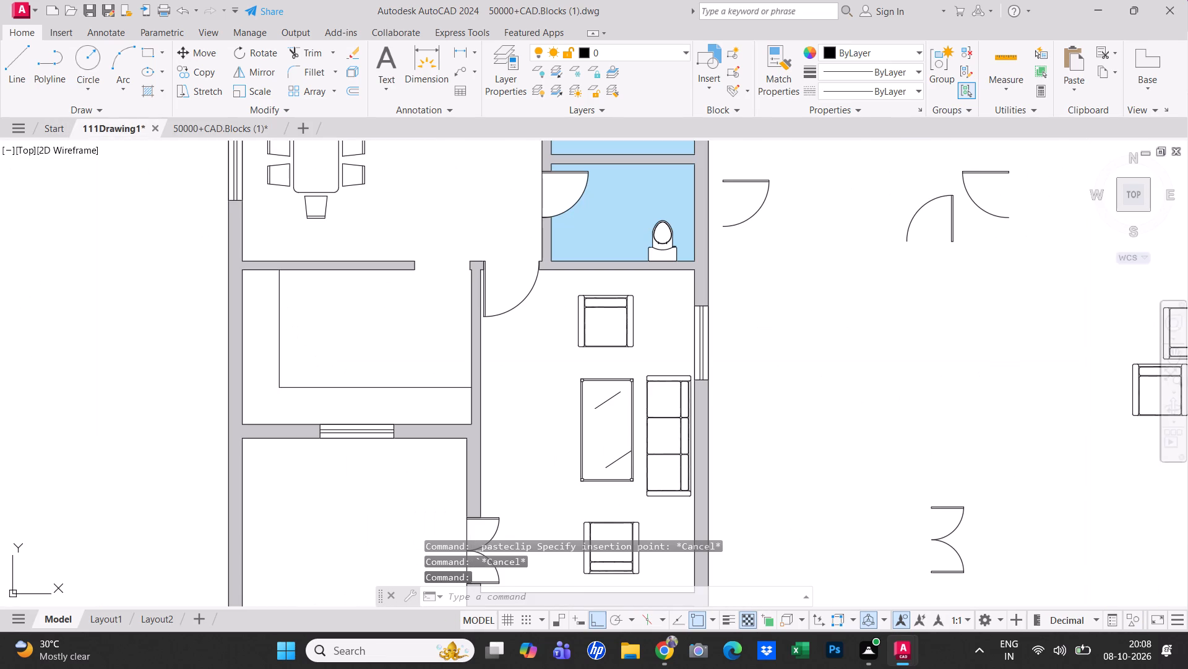
key(ctrl+v)
scroll(354, 388, down, 5)
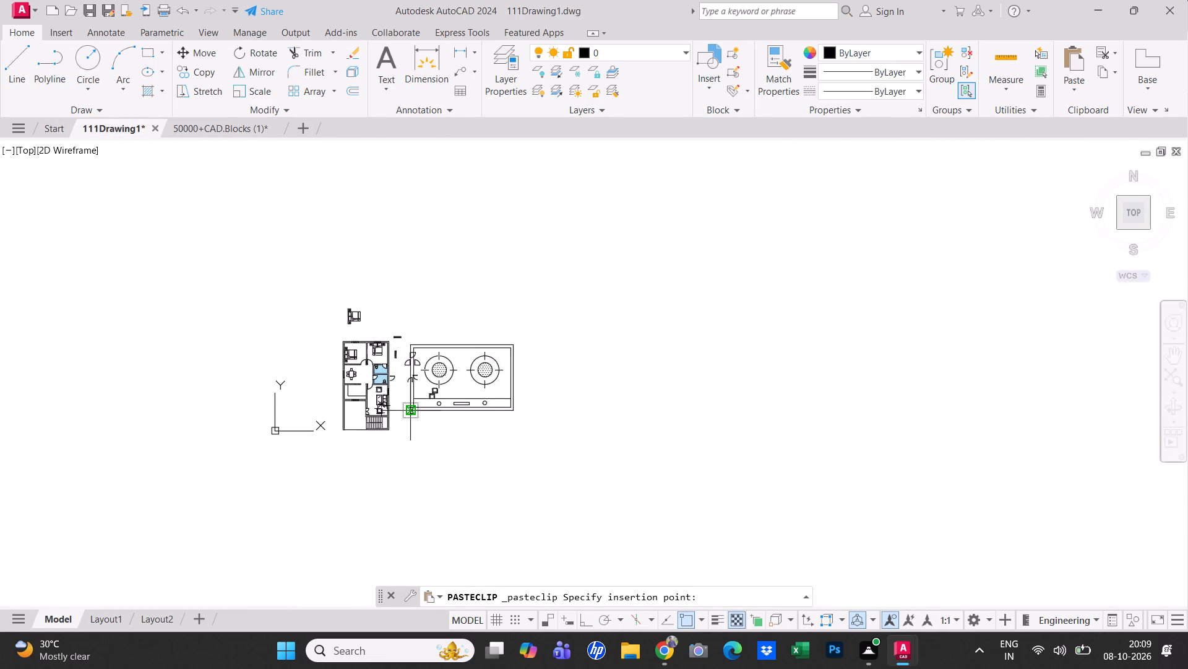
click(479, 370)
Scale the pasted two-burner cooktop down freehand, closer to the size of the furniture in the plan.
scroll(480, 361, up, 2)
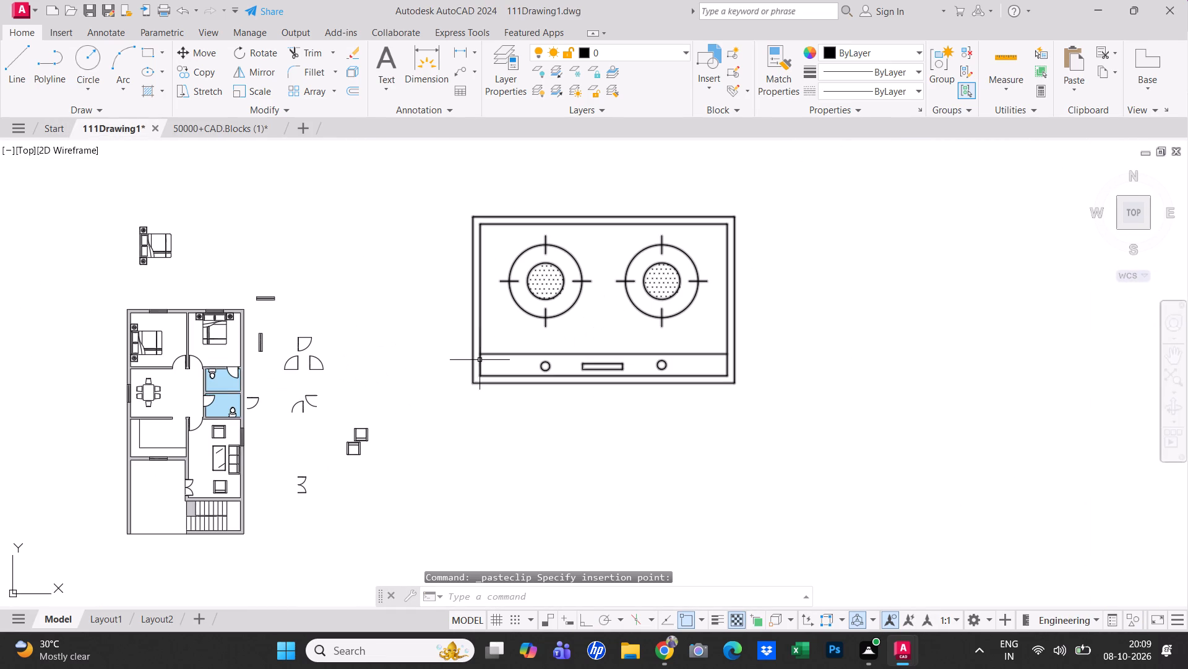
click(480, 350)
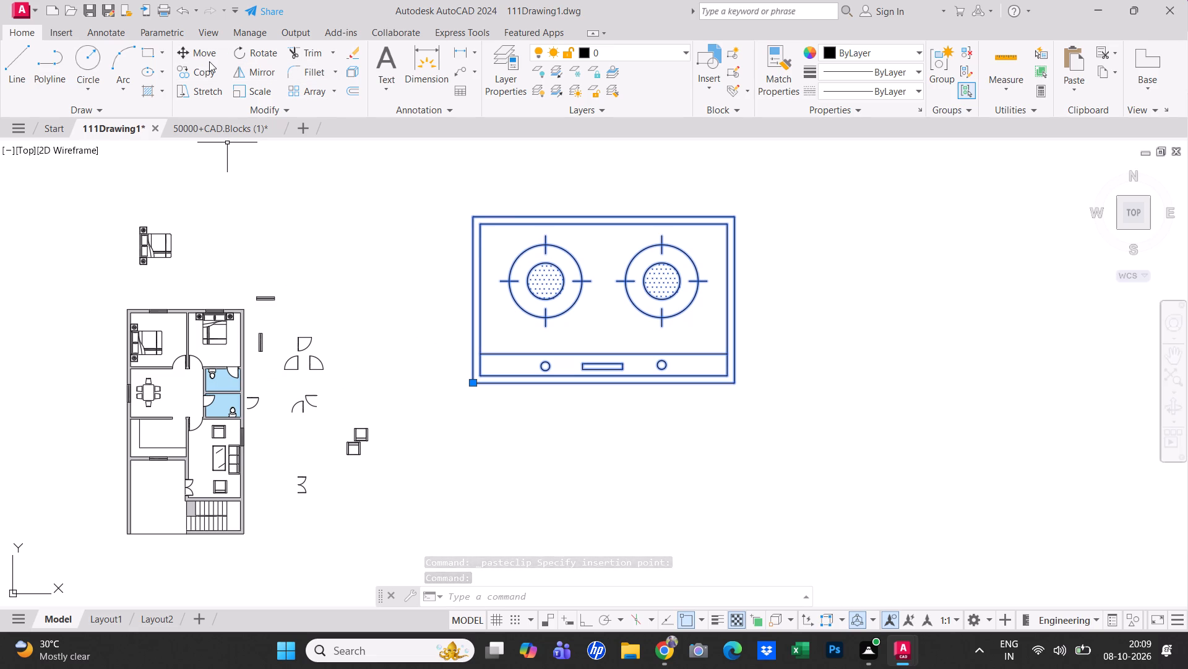
right_click(557, 286)
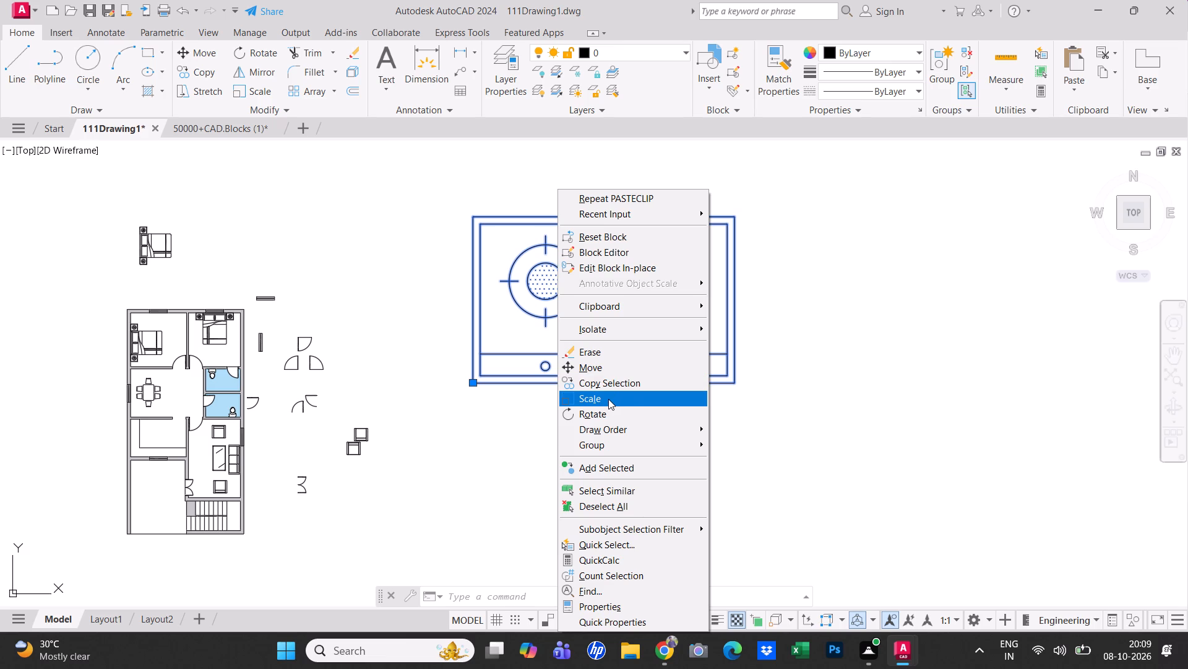
click(608, 399)
click(542, 353)
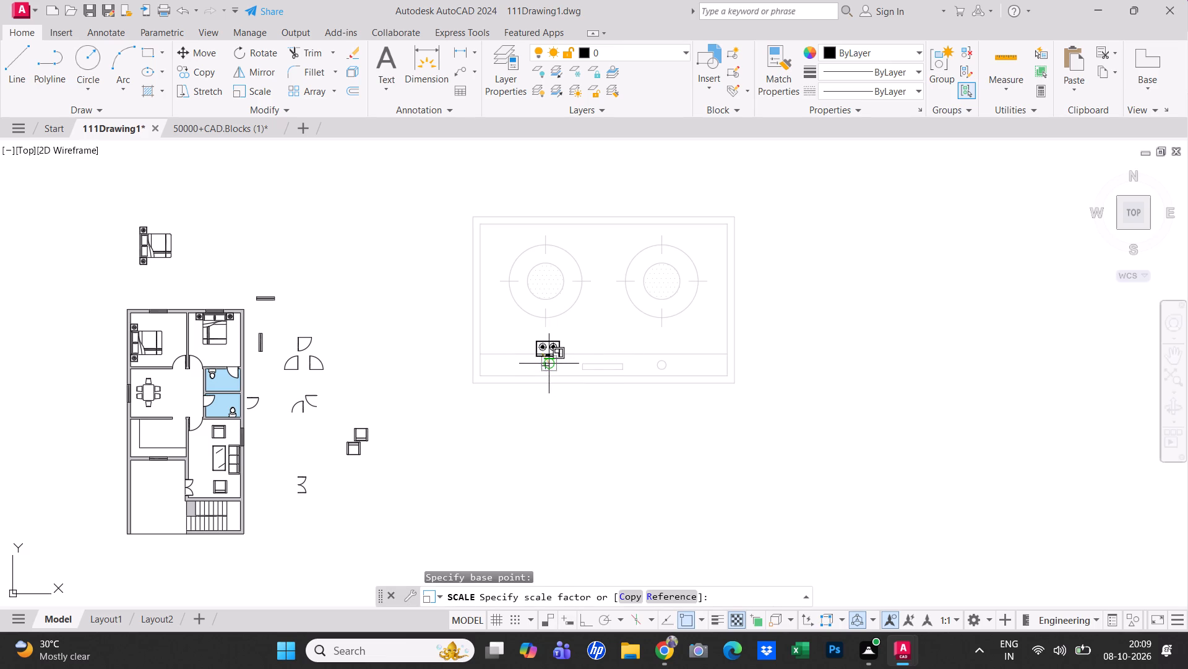
click(560, 363)
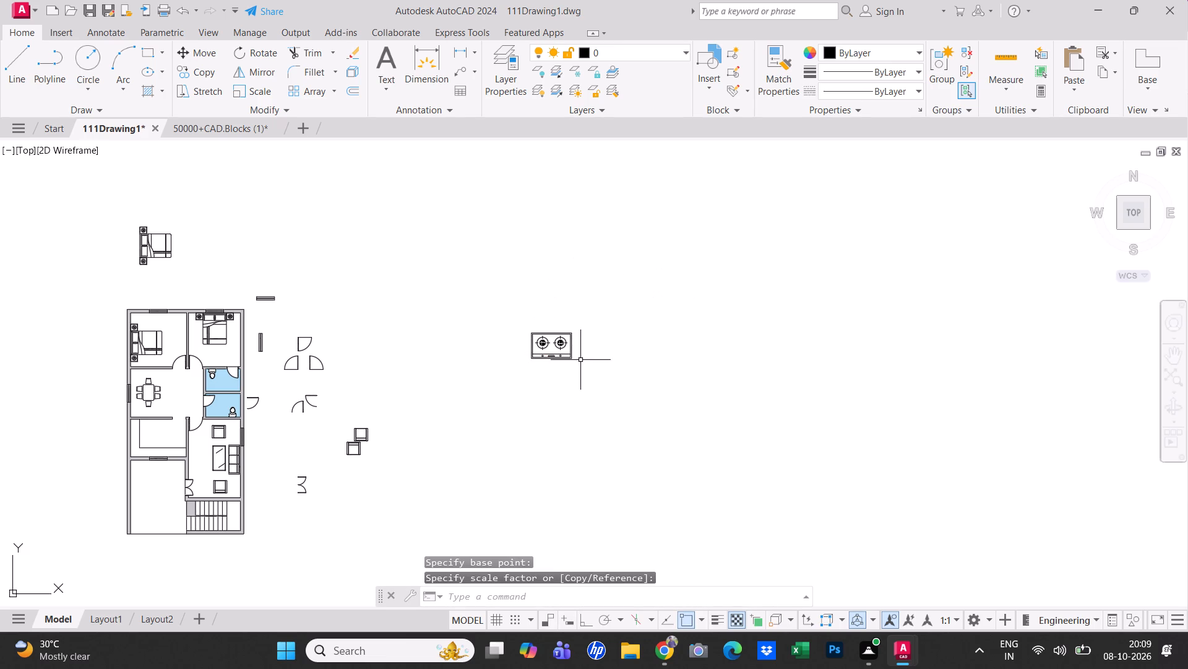
Rotate the reduced cooktop 180 degrees with Ortho on, so its control strip faces the opposite way.
click(582, 360)
click(543, 326)
scroll(405, 254, up, 1)
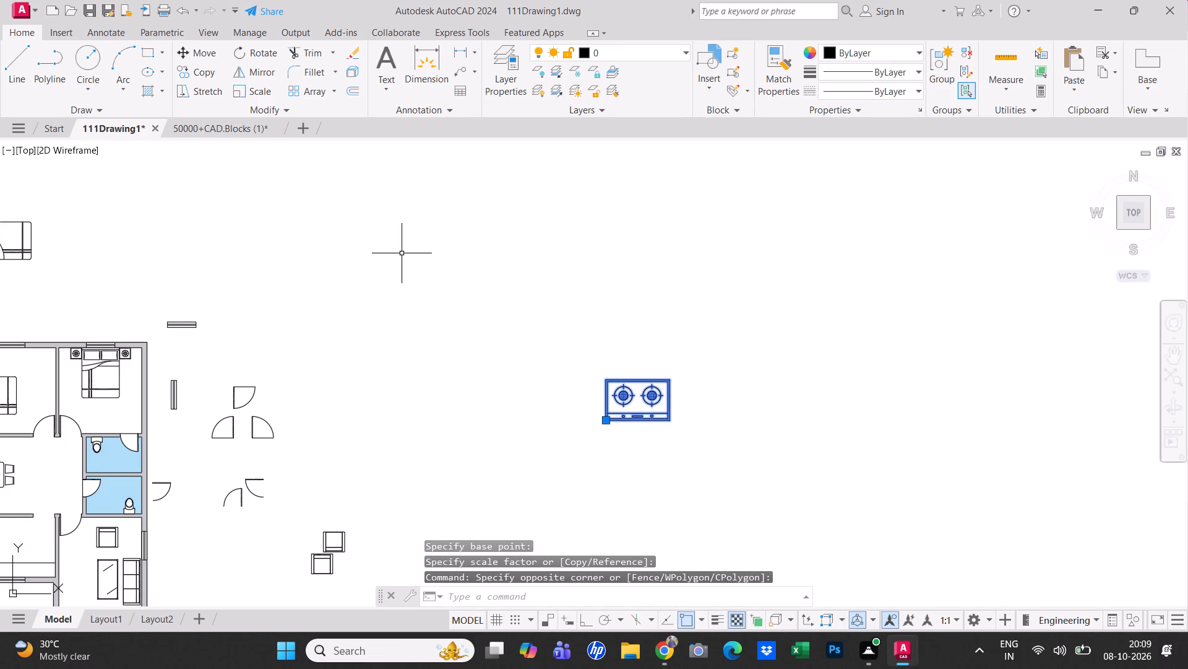
click(255, 49)
click(642, 422)
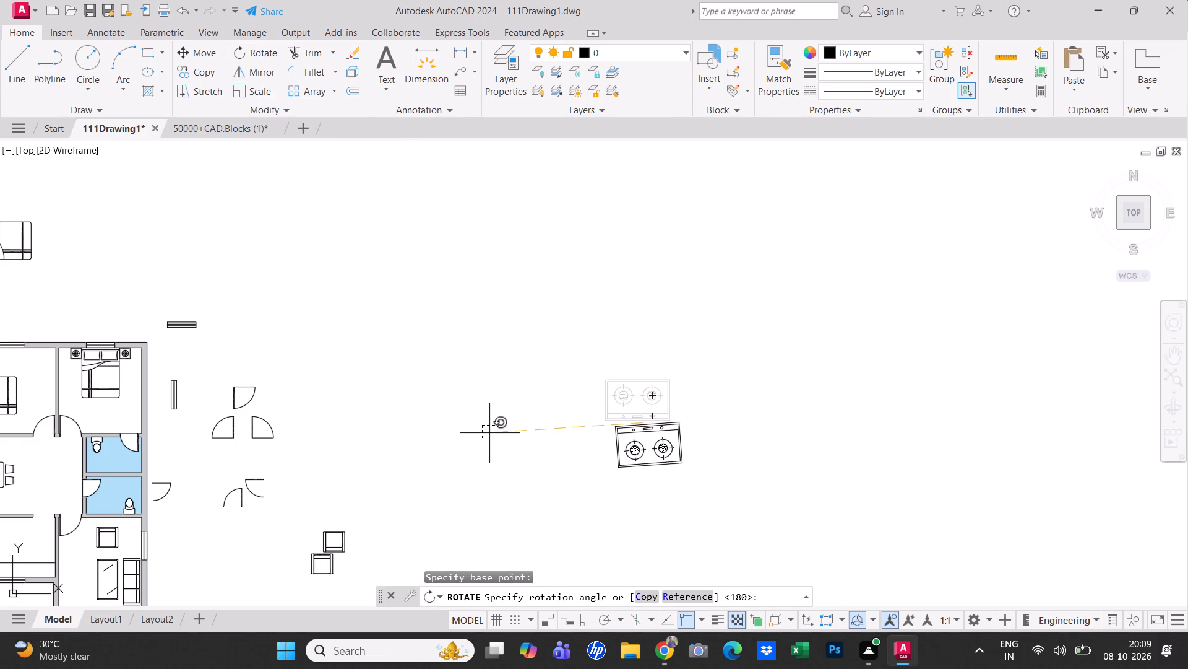
key(F8)
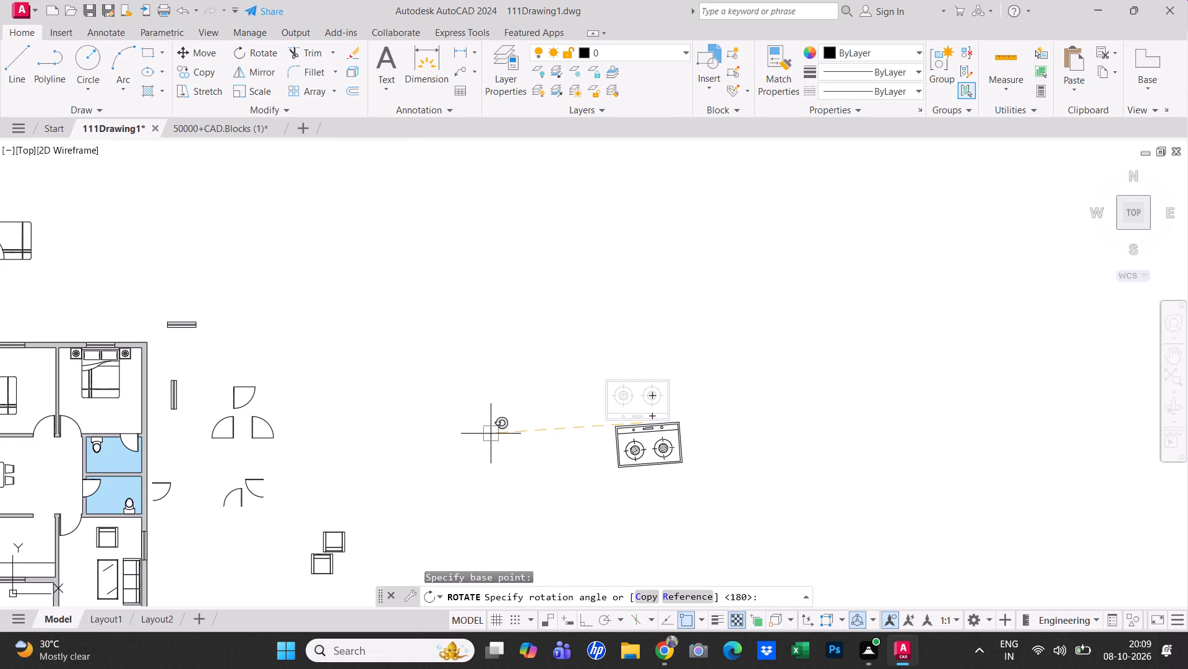
click(502, 422)
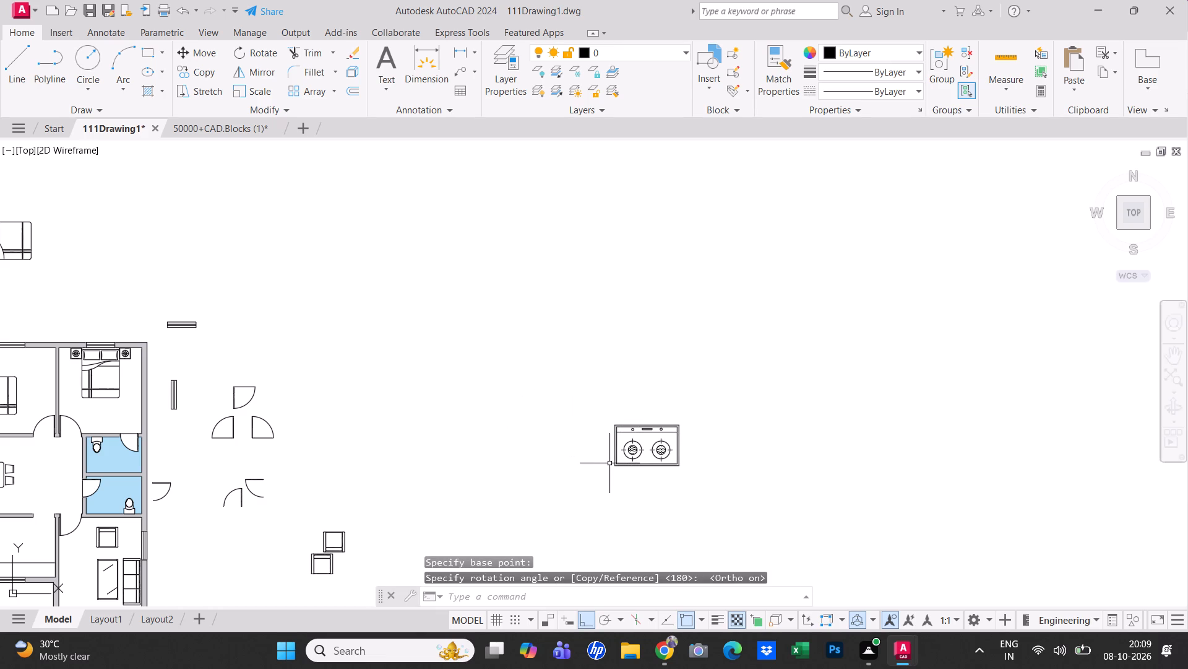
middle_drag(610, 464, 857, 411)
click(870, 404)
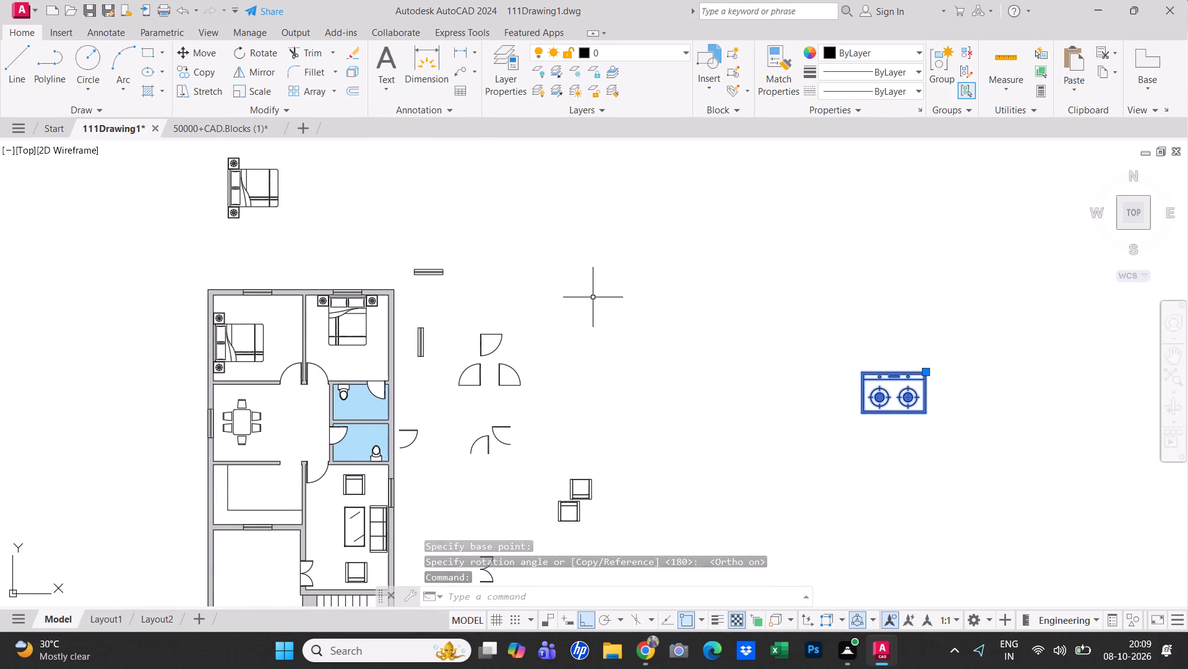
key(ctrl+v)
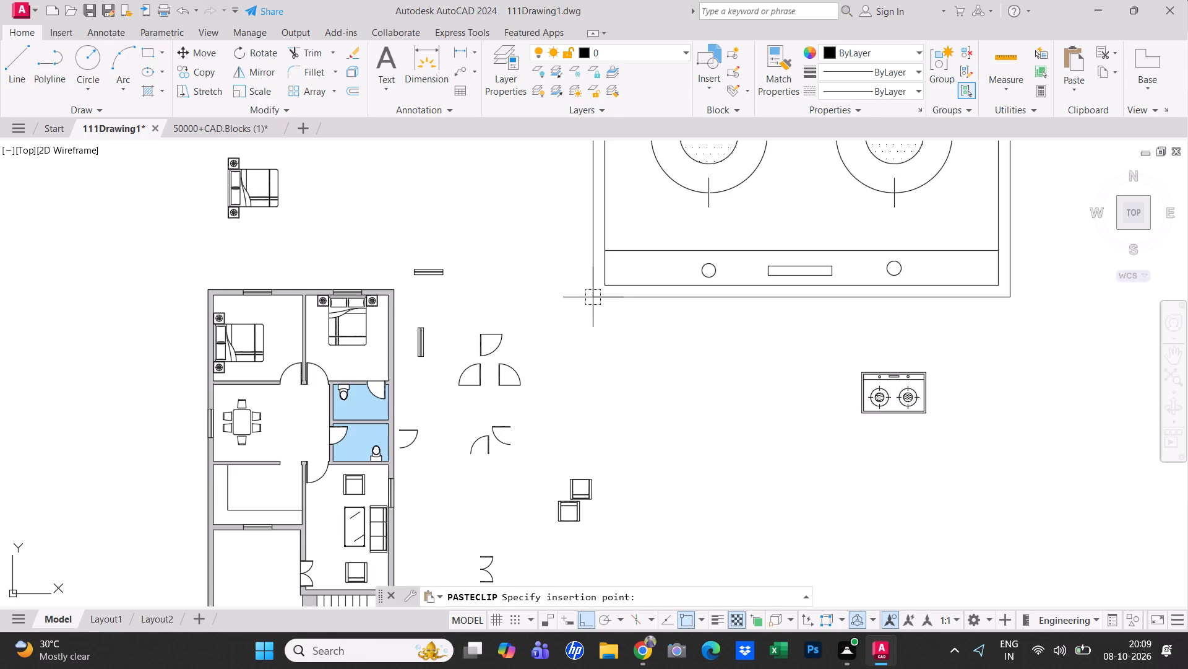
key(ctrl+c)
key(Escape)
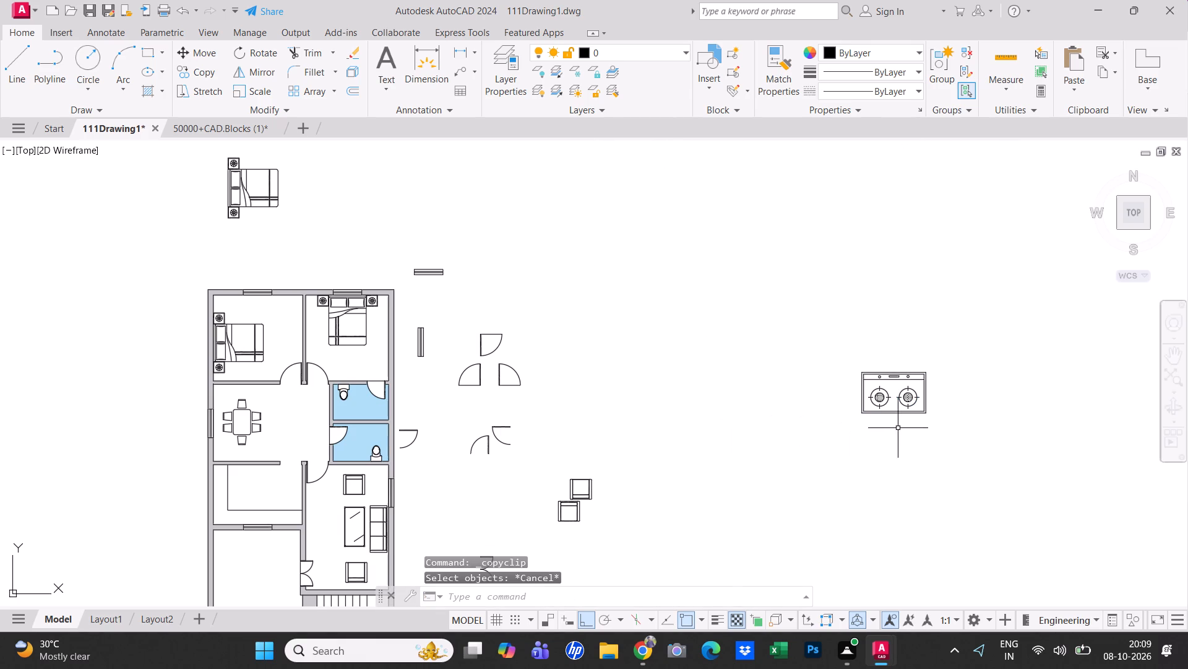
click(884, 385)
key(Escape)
Copy the rotated cooktop and paste the copy inside the kitchen, within the L-shaped counter outline.
click(949, 429)
click(851, 352)
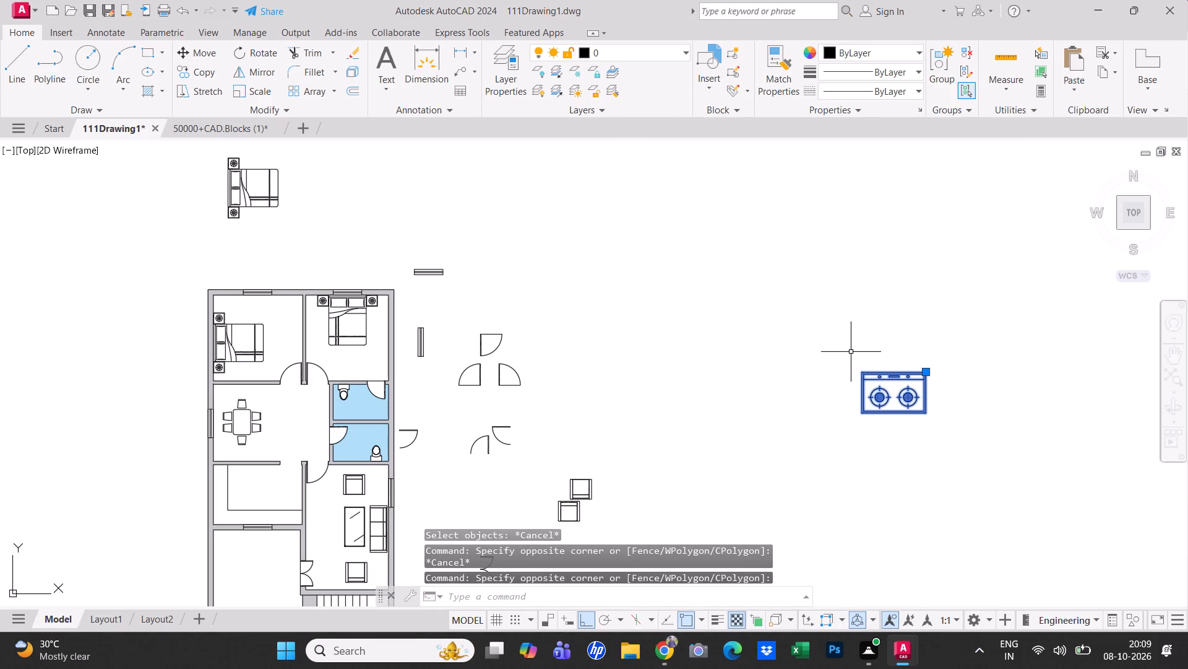
key(ctrl+c)
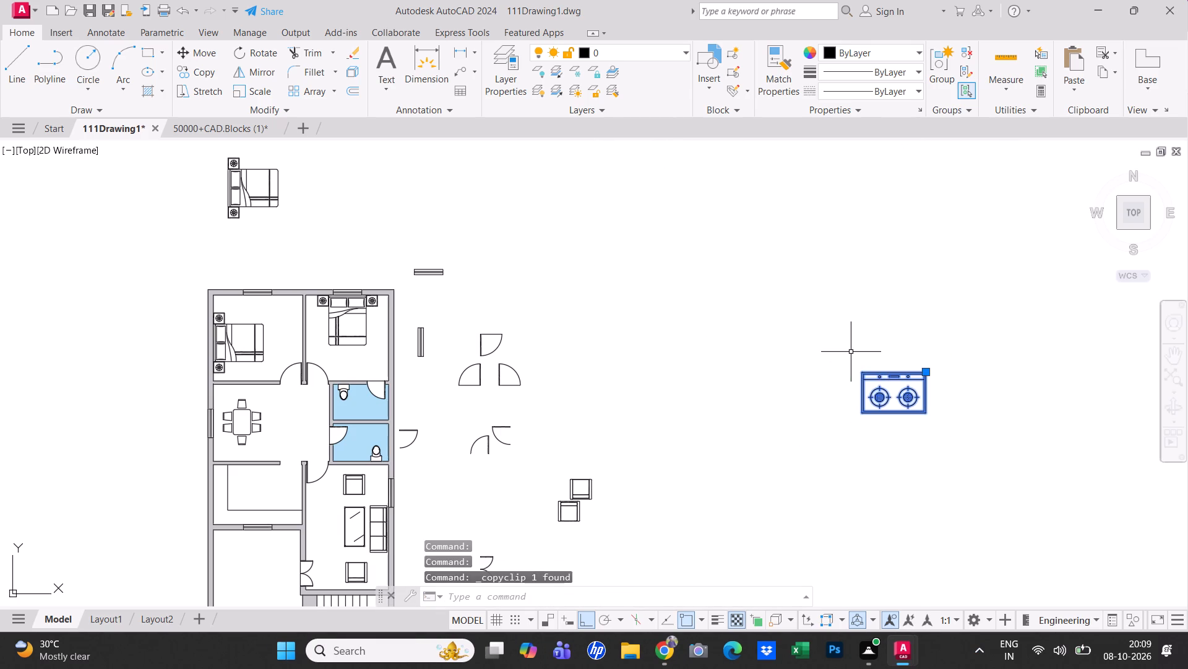
middle_drag(409, 461, 650, 408)
scroll(650, 408, down, 1)
scroll(531, 452, up, 2)
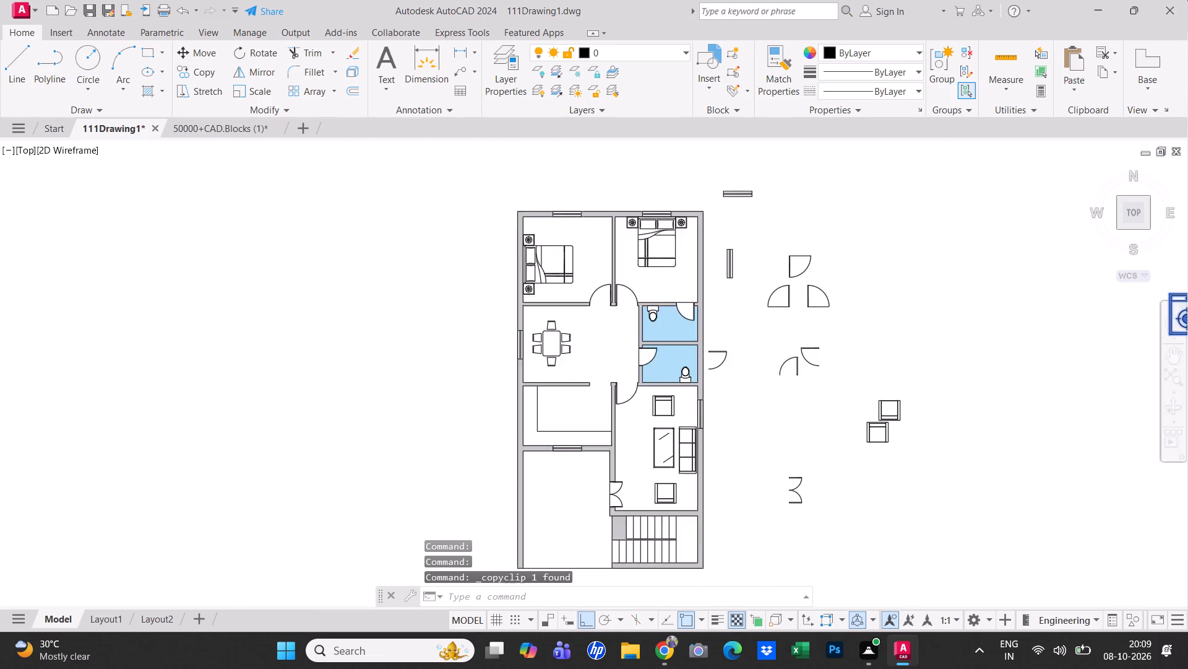
key(ctrl+v)
scroll(576, 455, up, 1)
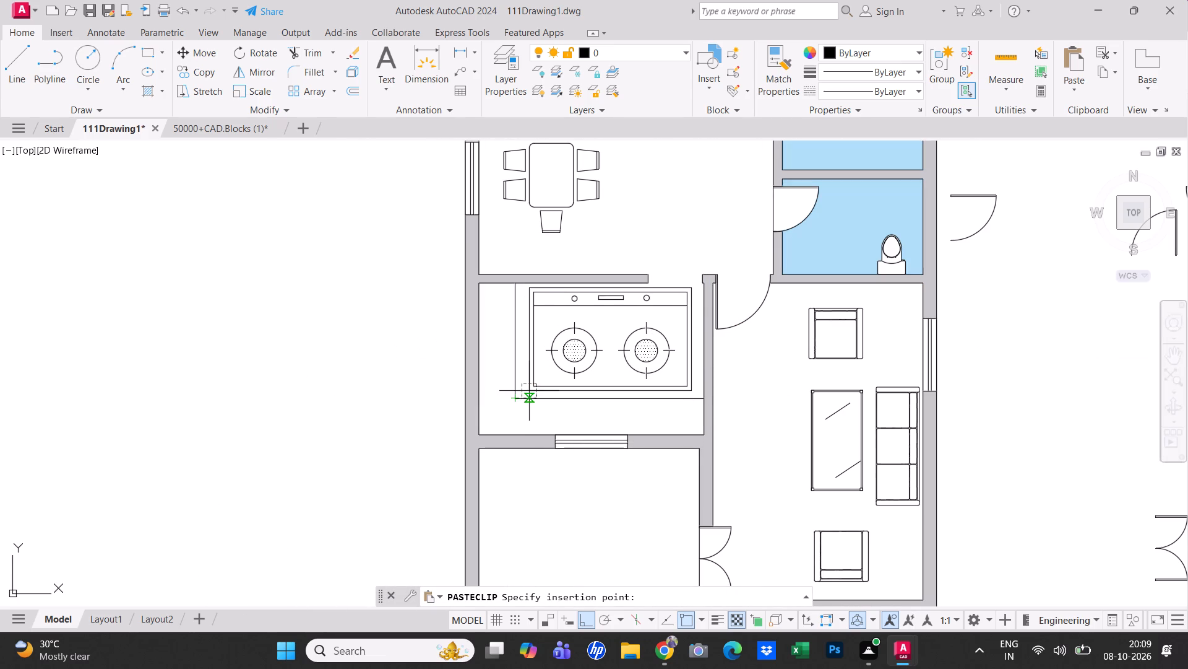
click(527, 390)
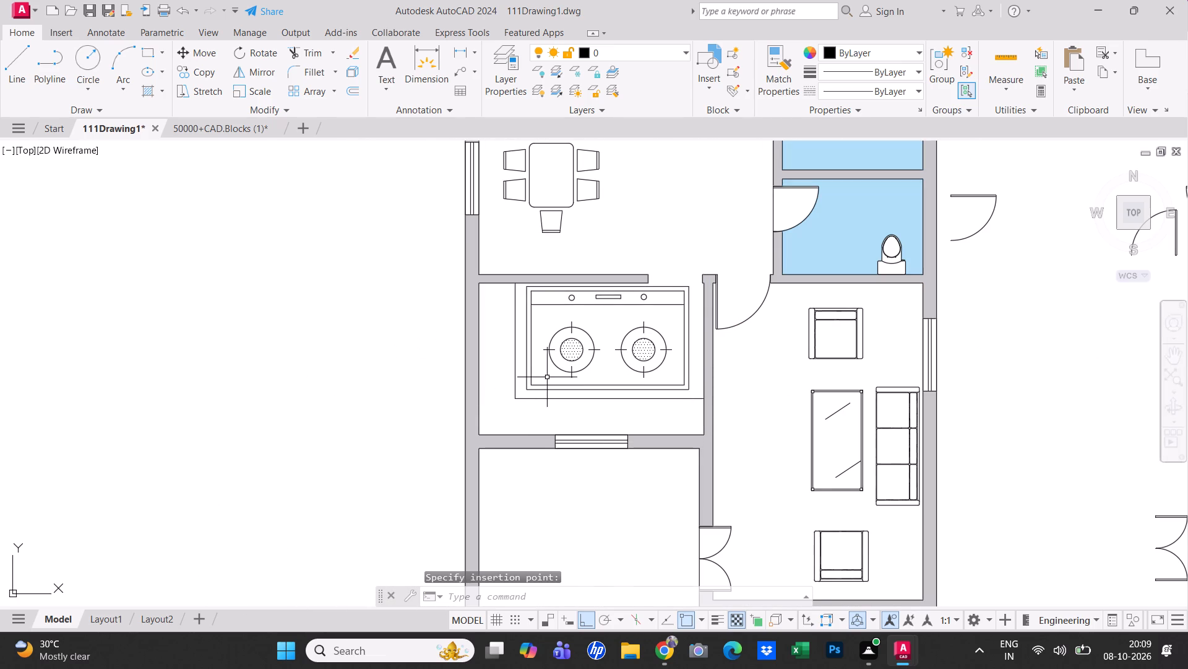
Scale the kitchen cooktop down freehand about a point between its burners to fit the counter's depth.
click(532, 378)
right_drag(530, 379, 524, 383)
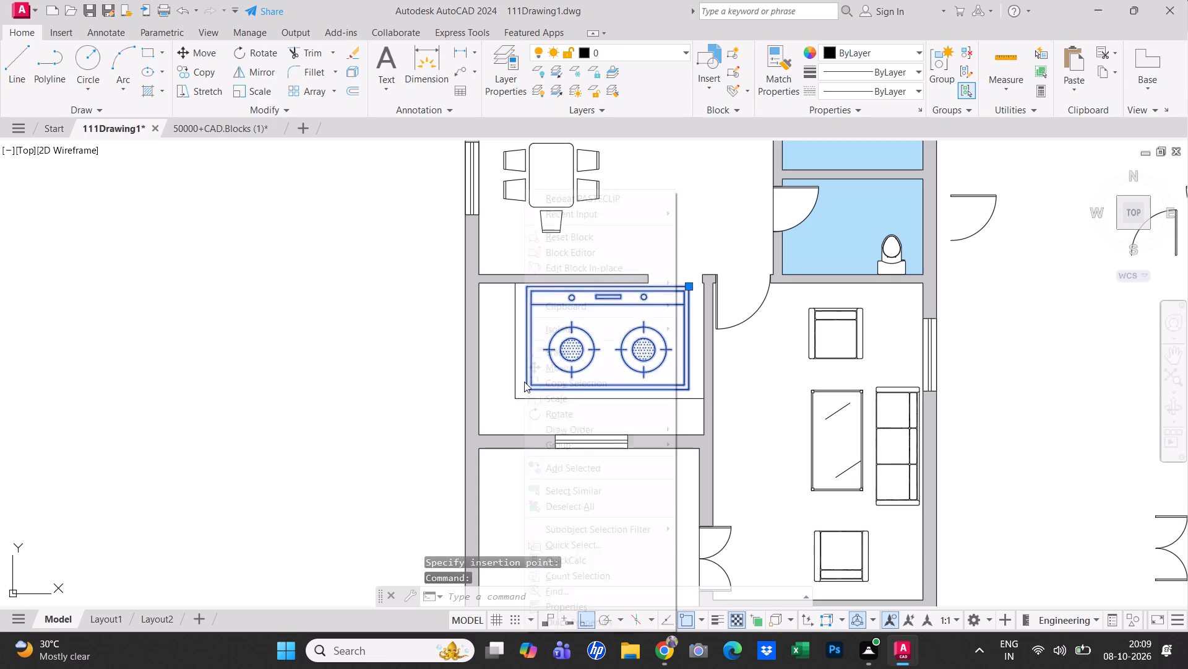
click(582, 403)
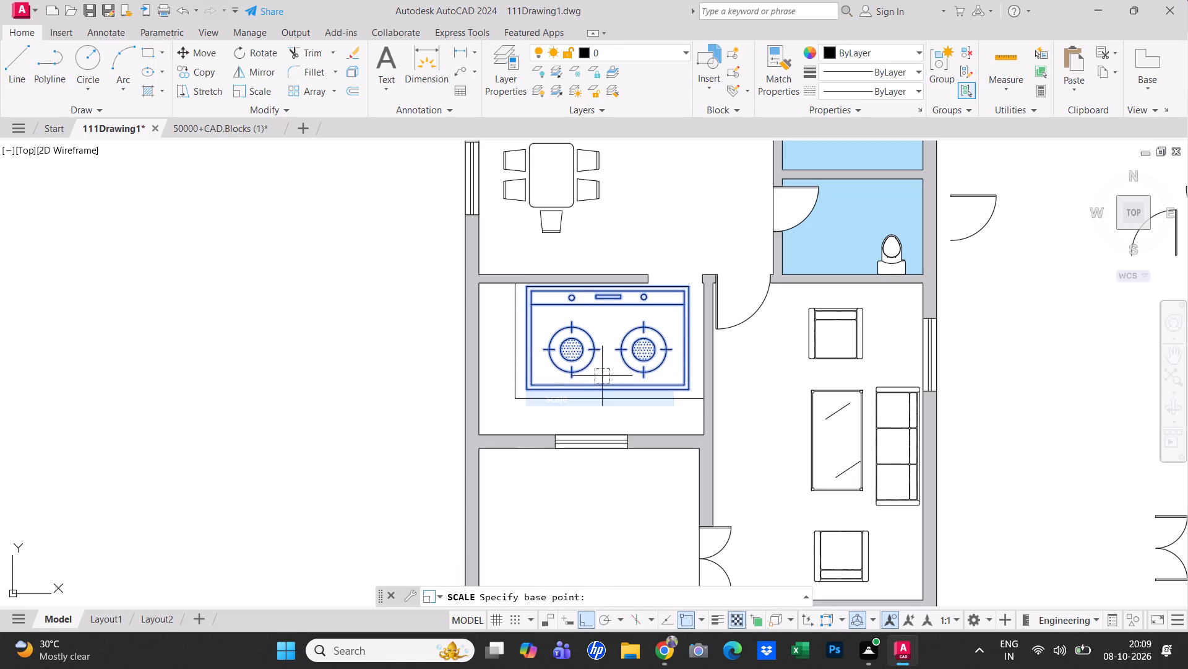
click(594, 356)
click(615, 372)
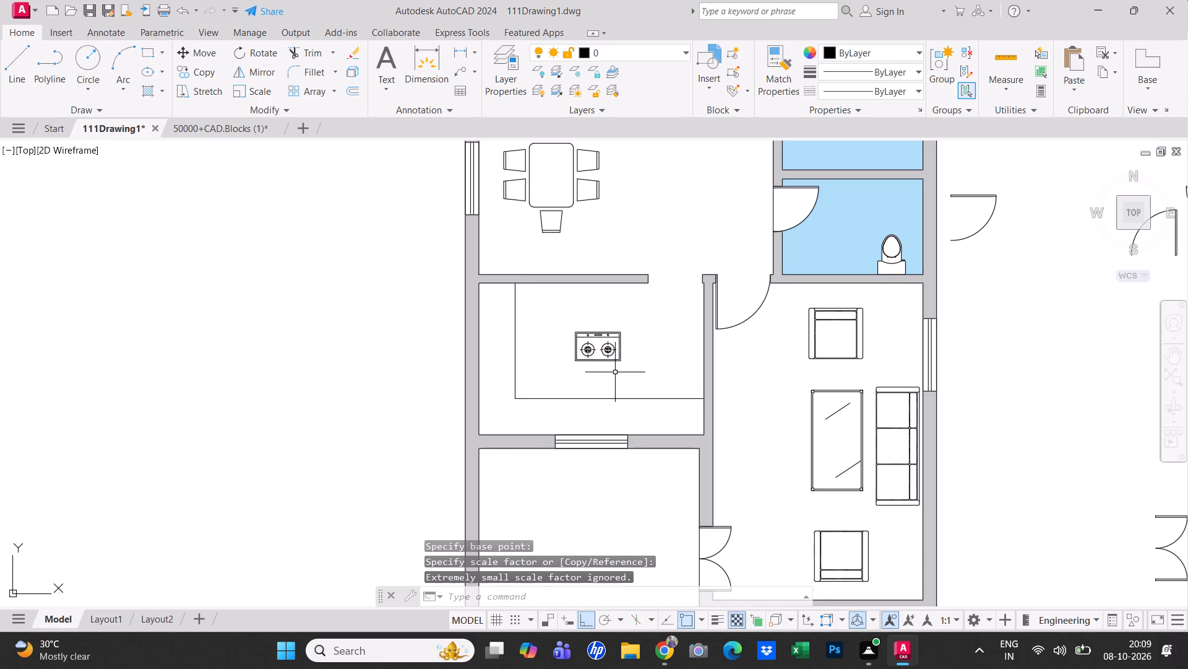
Move the cooktop onto the kitchen counter in front of the window, between the counter's edge line and the wall.
click(605, 354)
scroll(596, 354, up, 1)
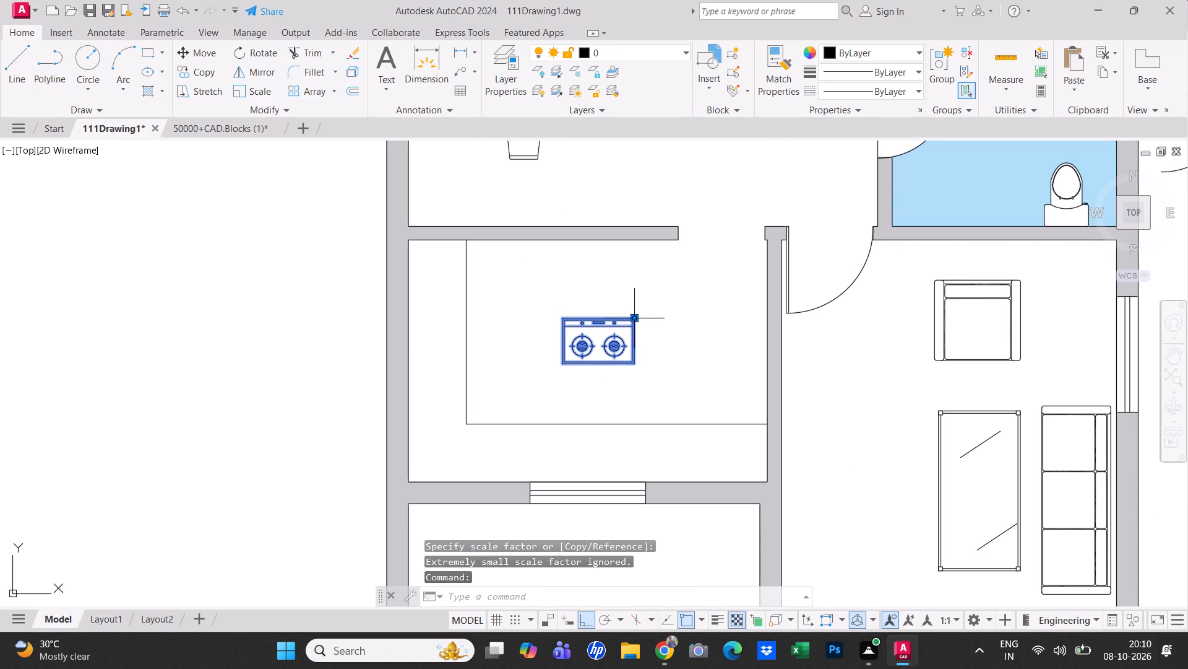
click(634, 320)
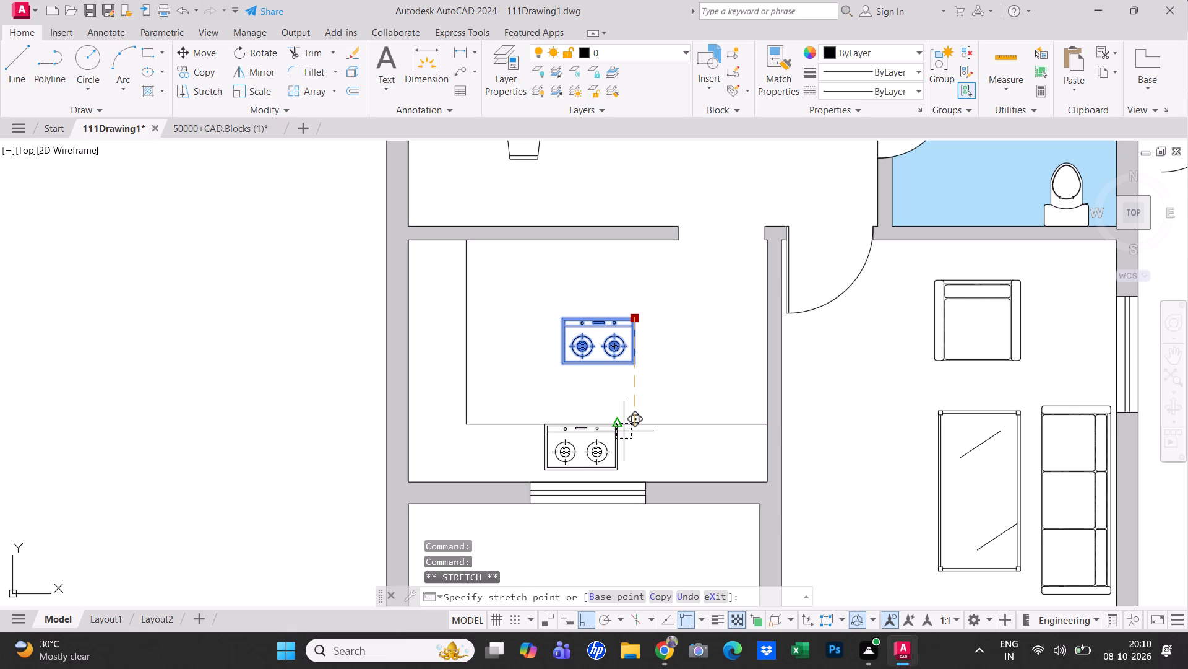
click(624, 431)
scroll(611, 401, up, 1)
middle_drag(610, 402, 637, 356)
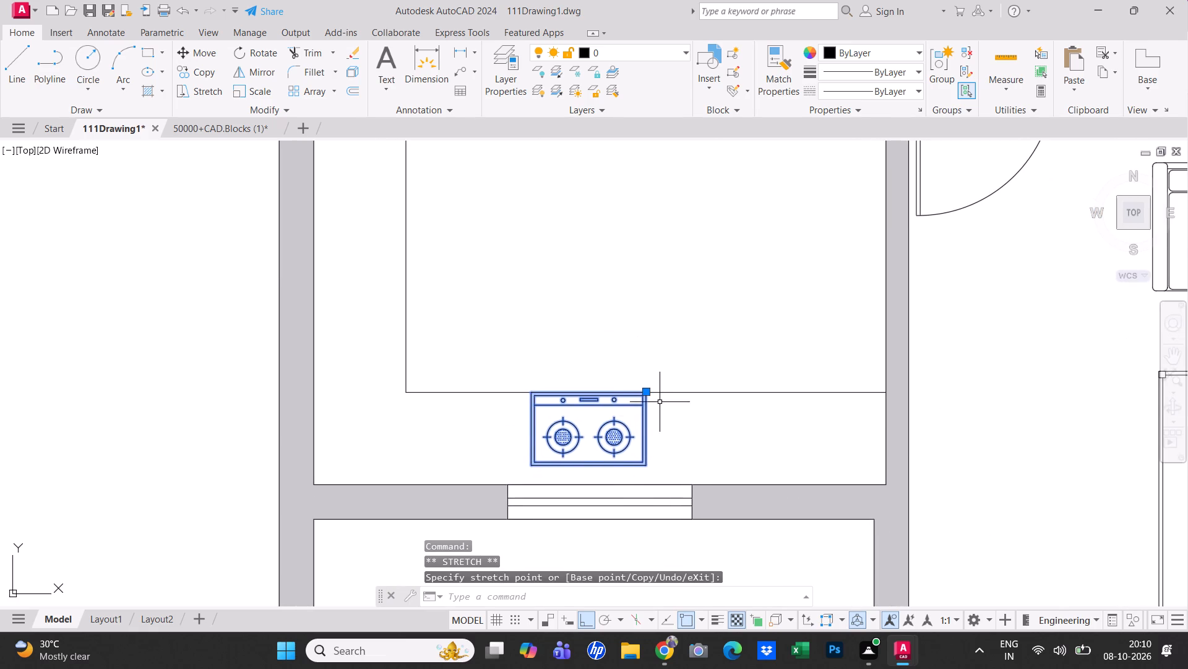
scroll(655, 404, up, 1)
click(642, 388)
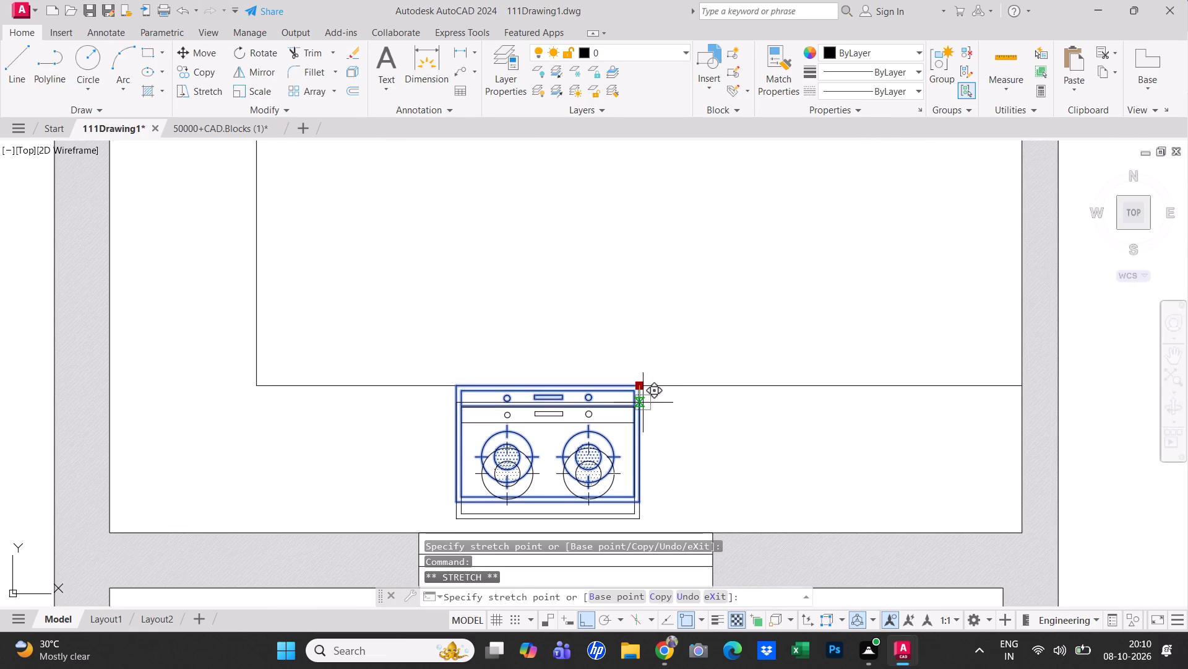
click(643, 403)
middle_drag(640, 401, 647, 371)
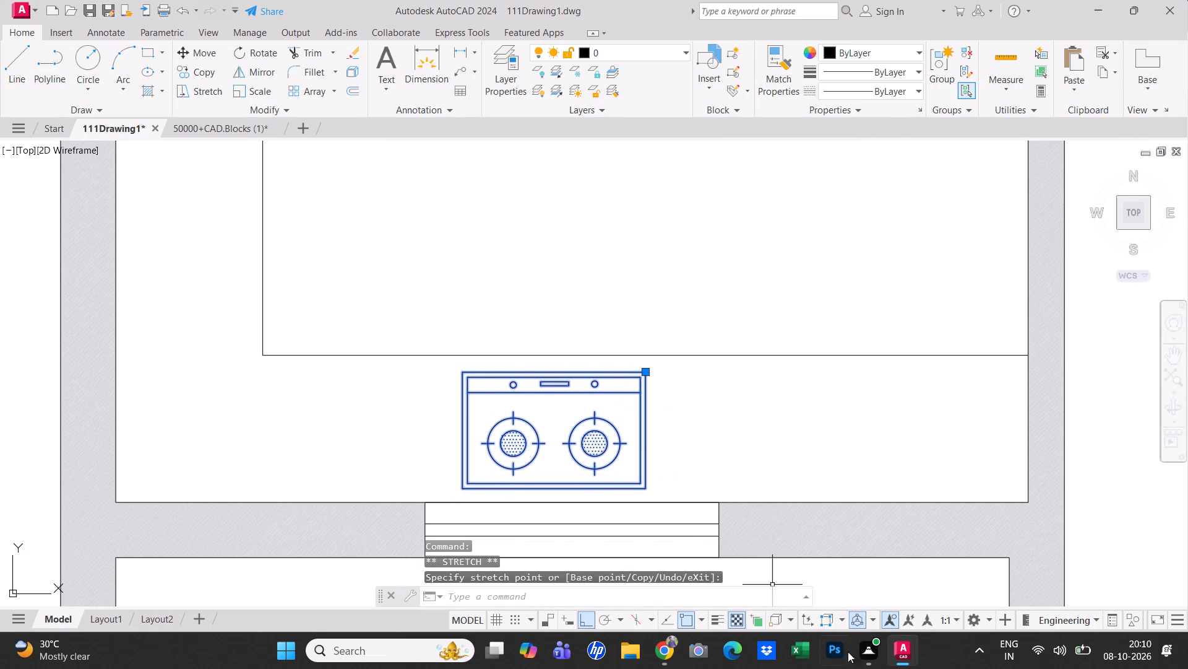
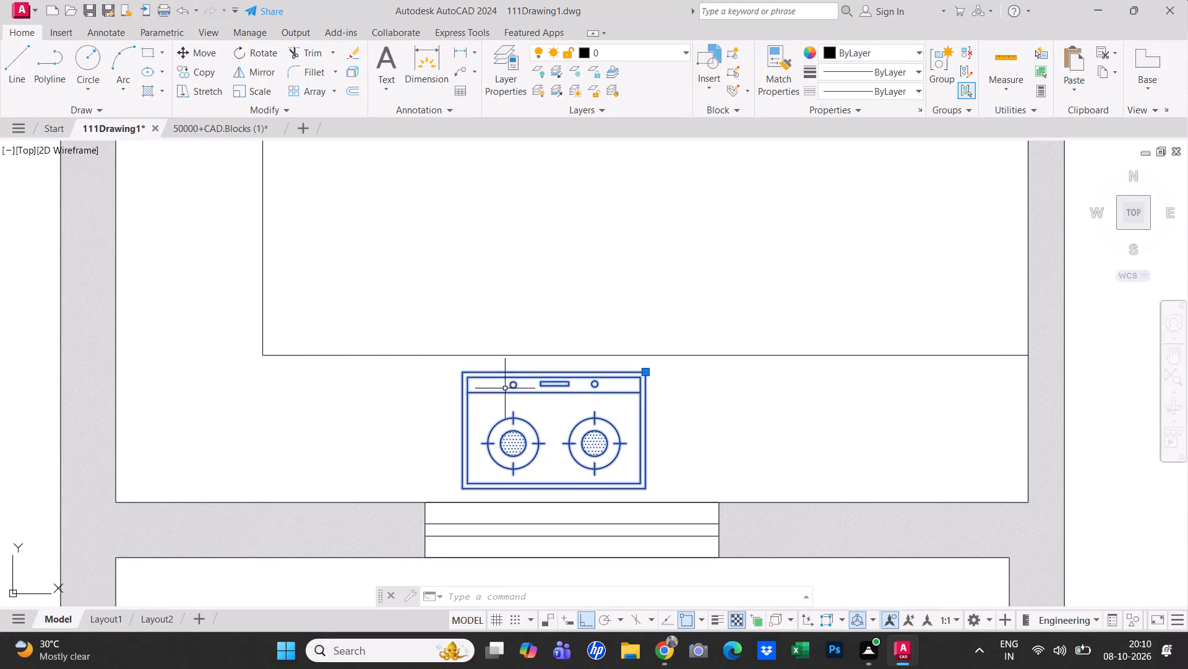
Draw an upright rectangle freehand on the counter's vertical leg, near its upper end, between the outer wall and the counter edge line.
key(Escape)
middle_drag(471, 414, 754, 523)
scroll(753, 523, down, 1)
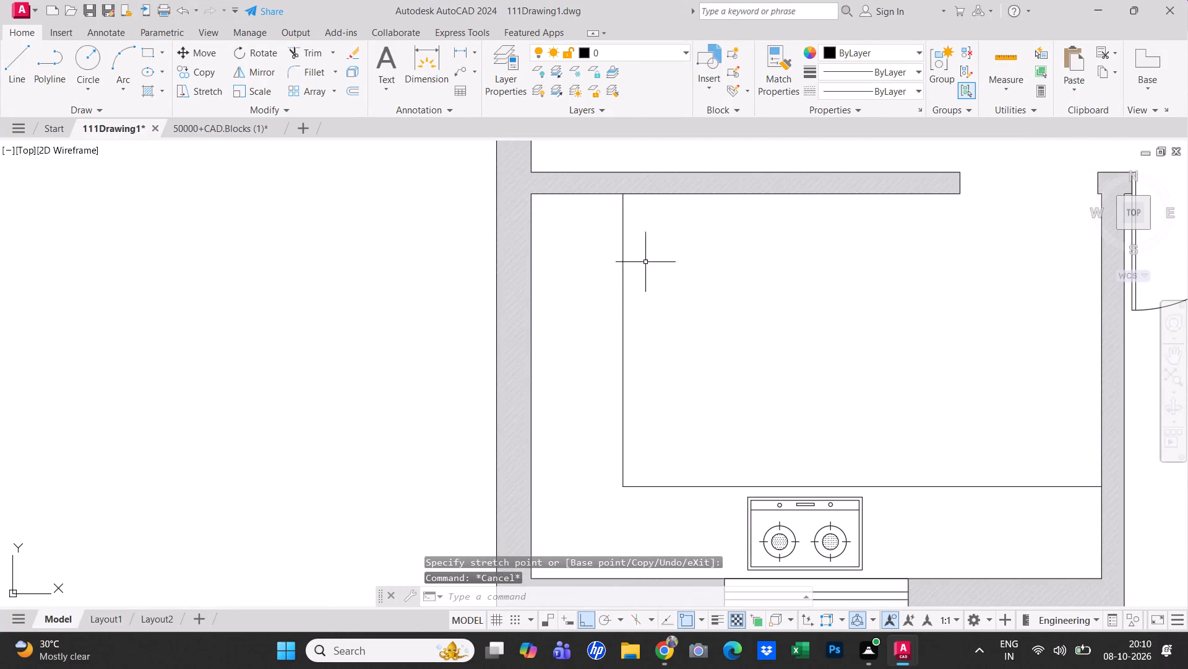
middle_drag(643, 258, 656, 329)
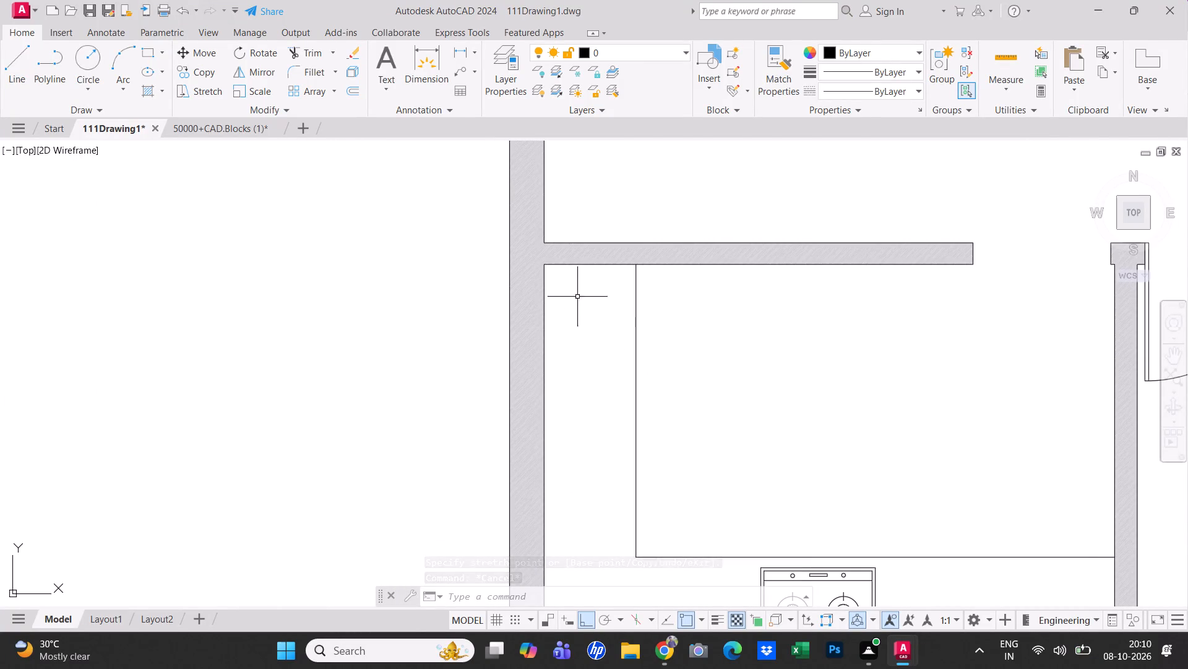
key(Escape)
middle_drag(491, 377, 81, 375)
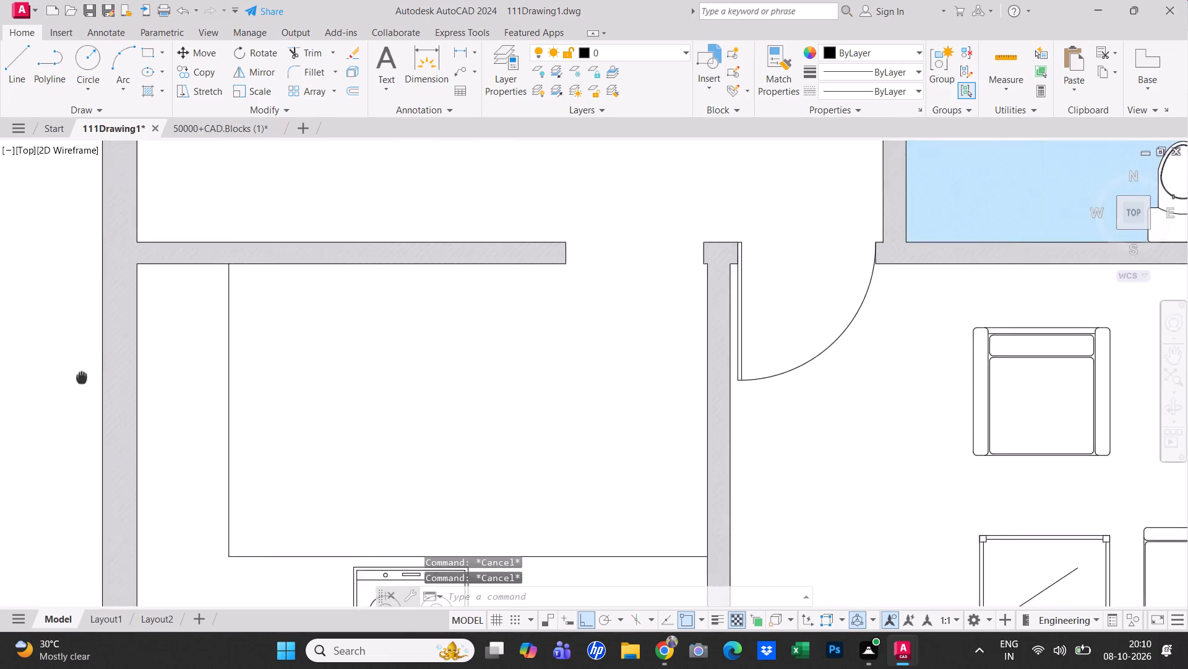
middle_drag(81, 375, 227, 354)
middle_click(290, 346)
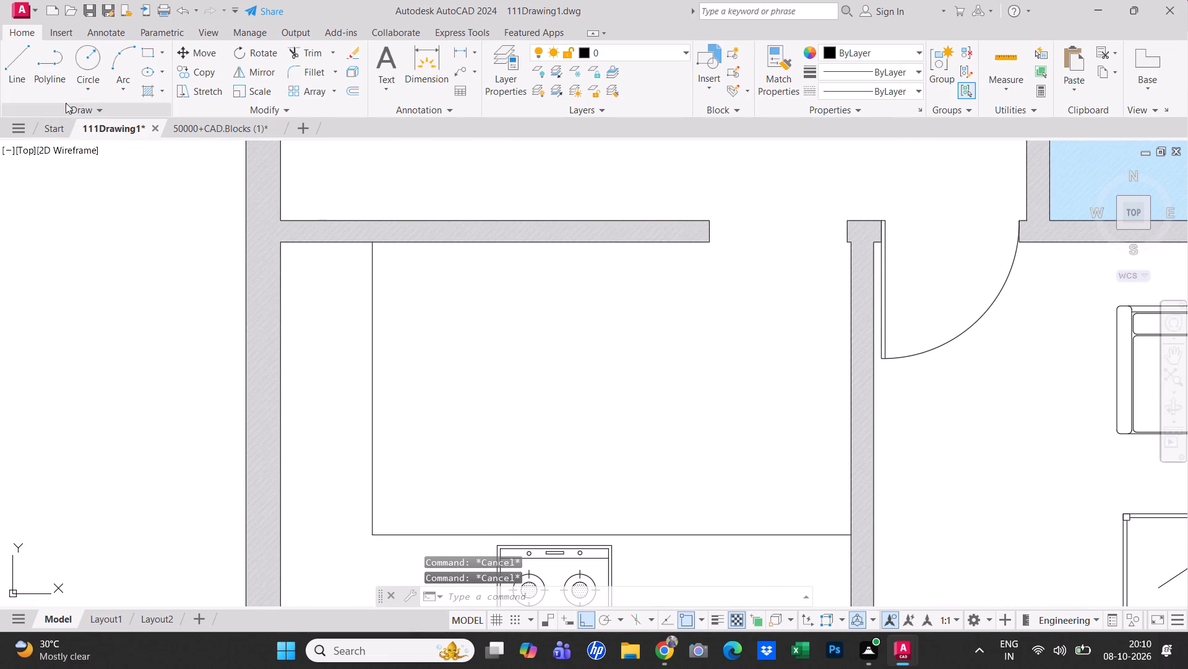
click(147, 51)
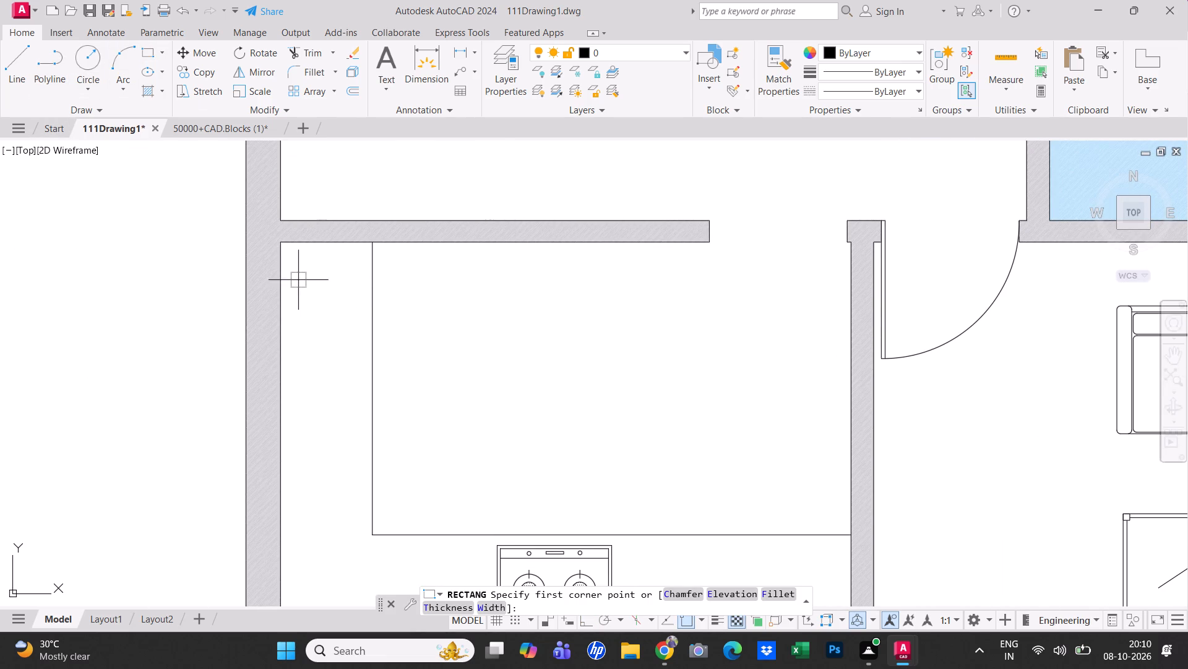
click(292, 282)
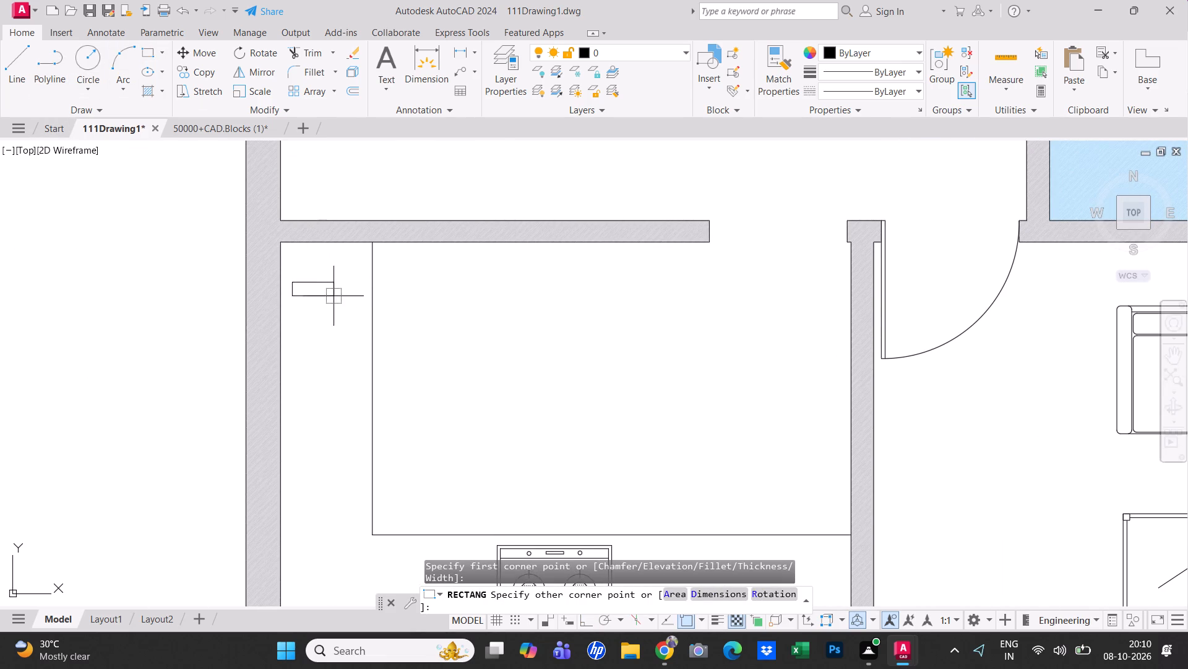
click(363, 386)
key(Escape)
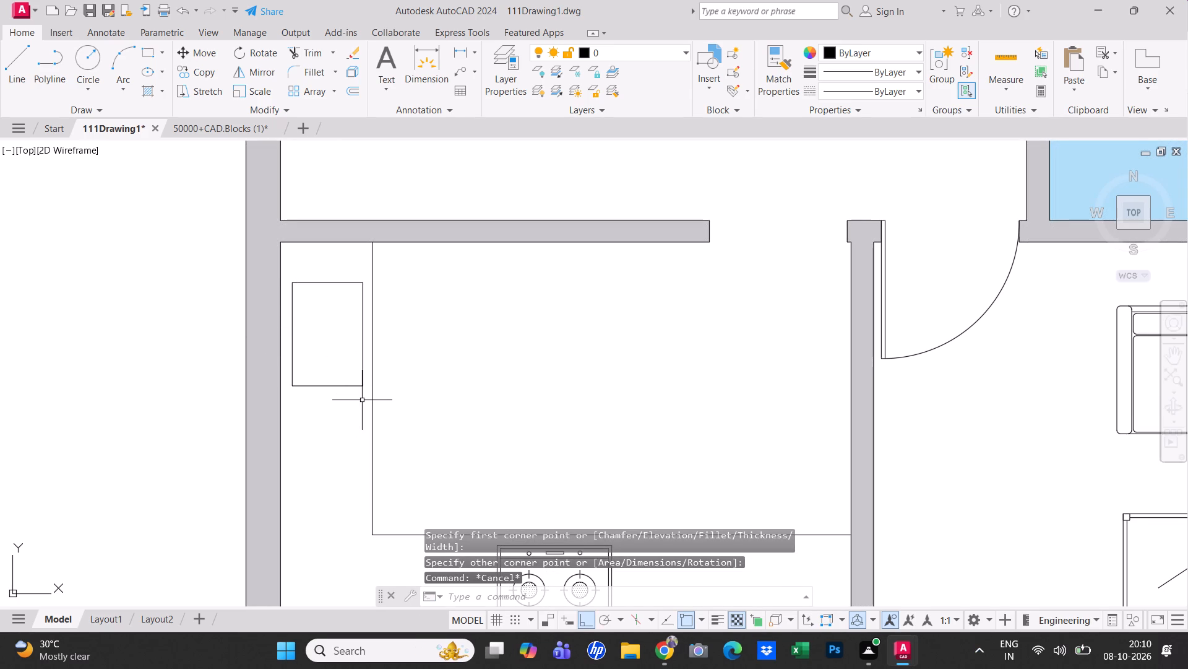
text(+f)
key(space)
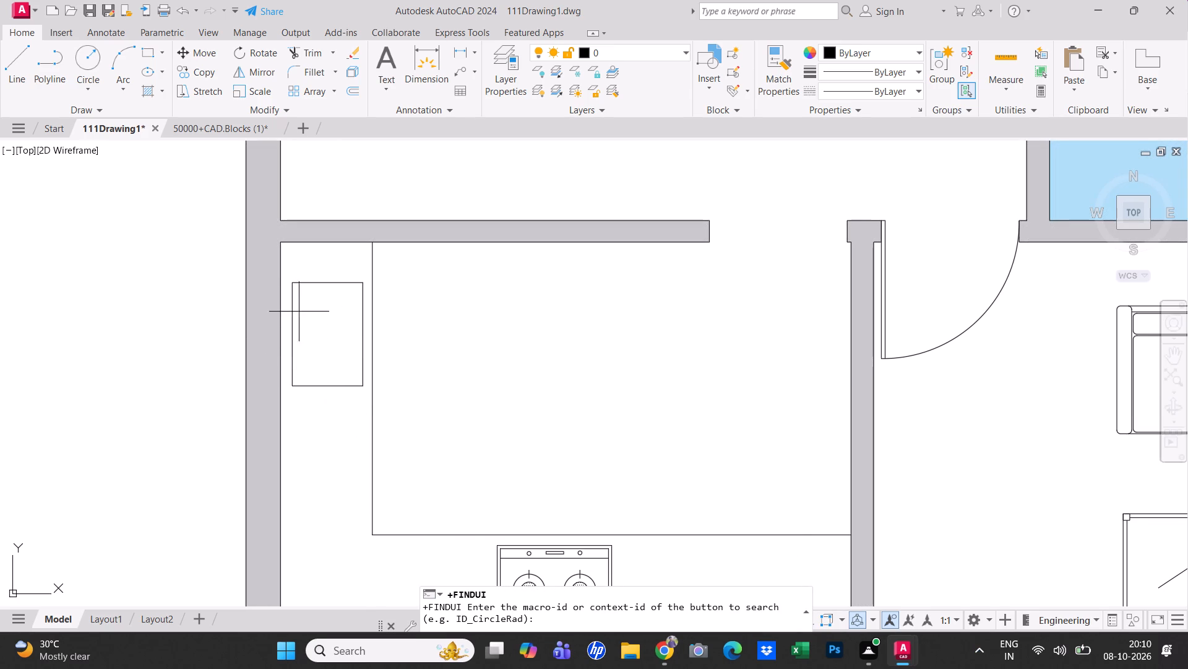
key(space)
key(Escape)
Fillet all four corners of the new counter rectangle with a 1" radius, keeping Trim mode.
text(f)
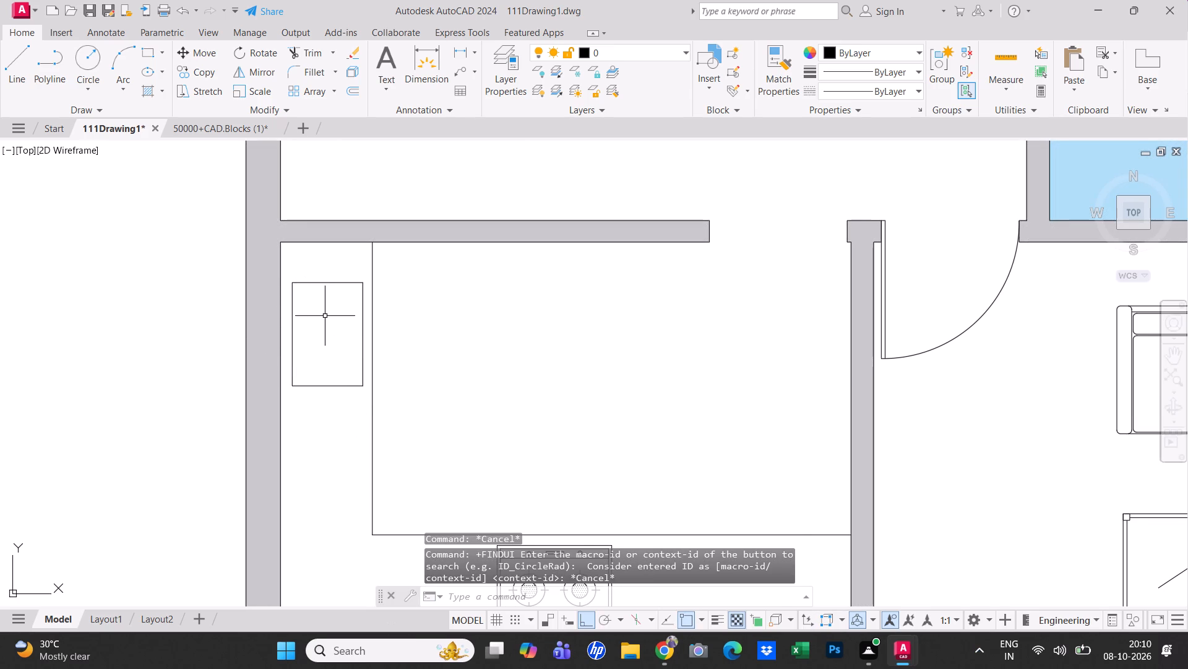
key(space)
click(293, 312)
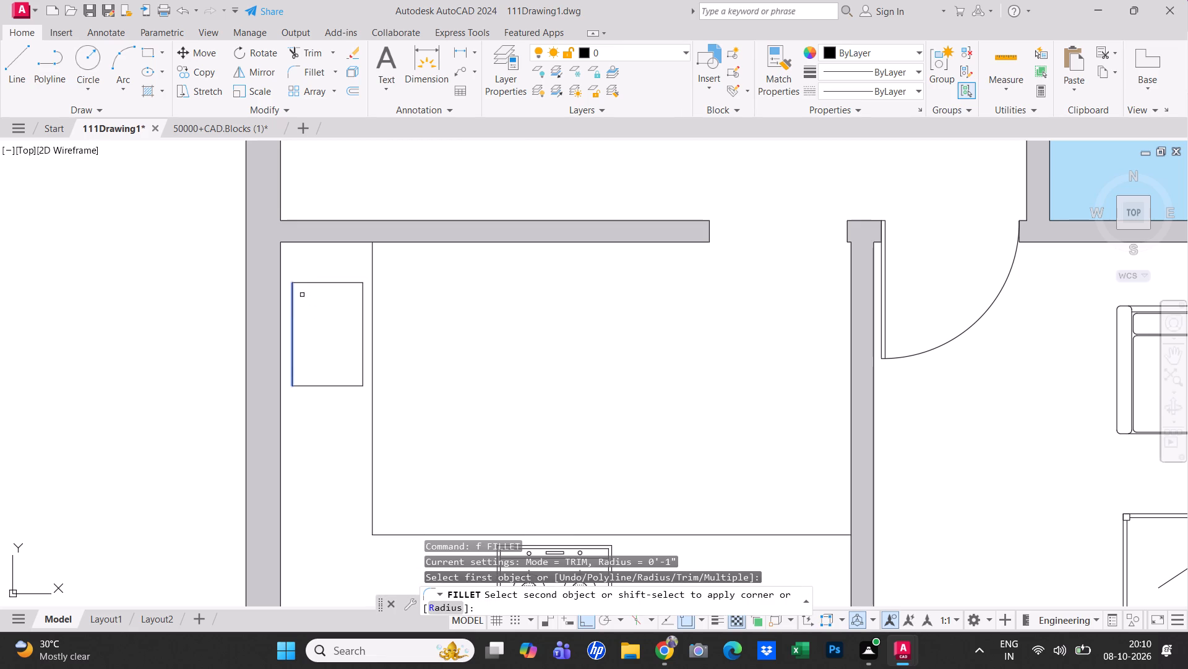
click(312, 283)
right_click(324, 295)
click(338, 305)
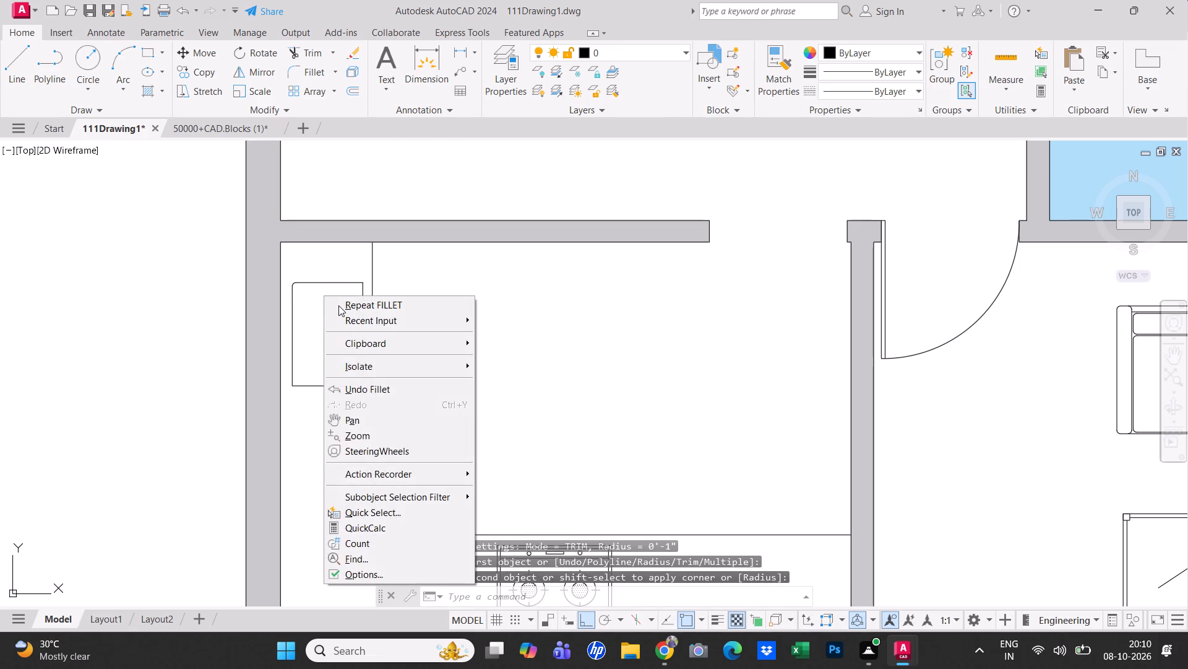
click(338, 284)
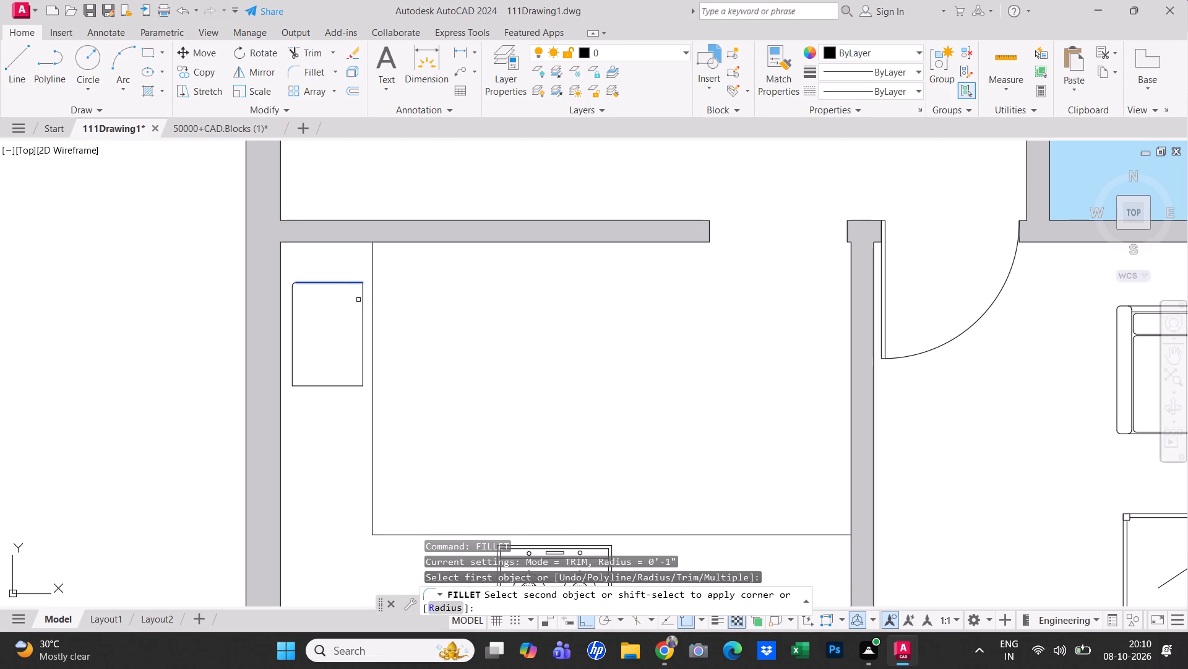
click(361, 301)
right_click(347, 312)
click(373, 318)
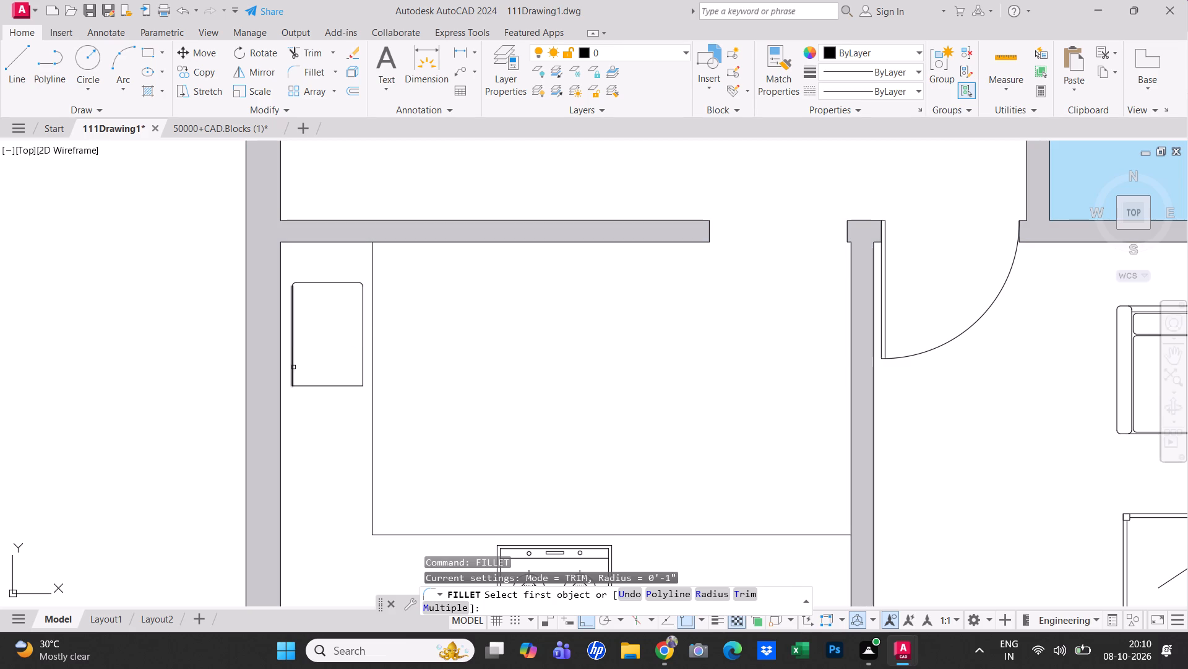
click(293, 368)
click(307, 384)
right_click(339, 339)
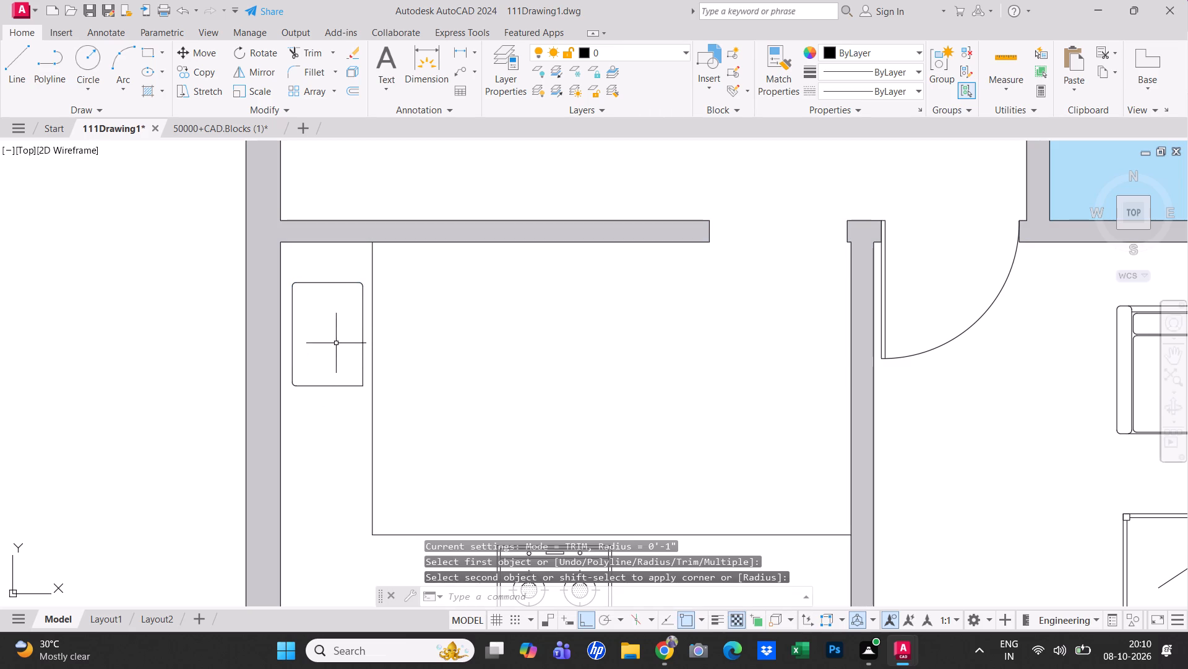
click(358, 348)
click(363, 350)
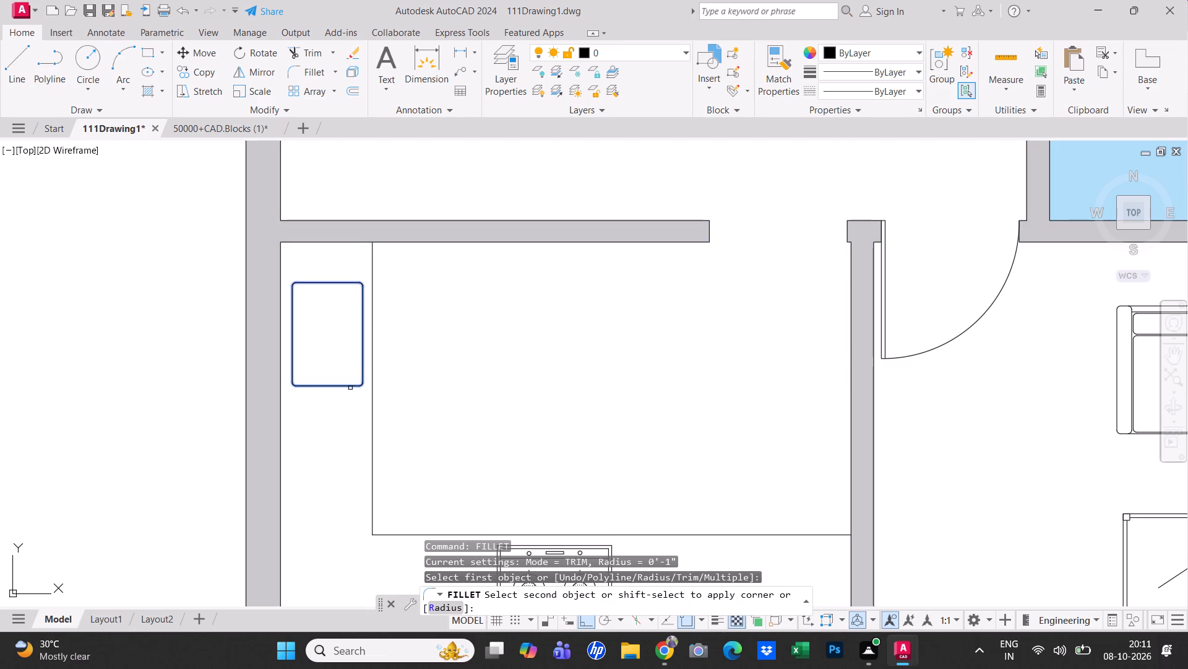
click(348, 387)
key(Escape)
middle_drag(307, 385, 313, 383)
key(Escape)
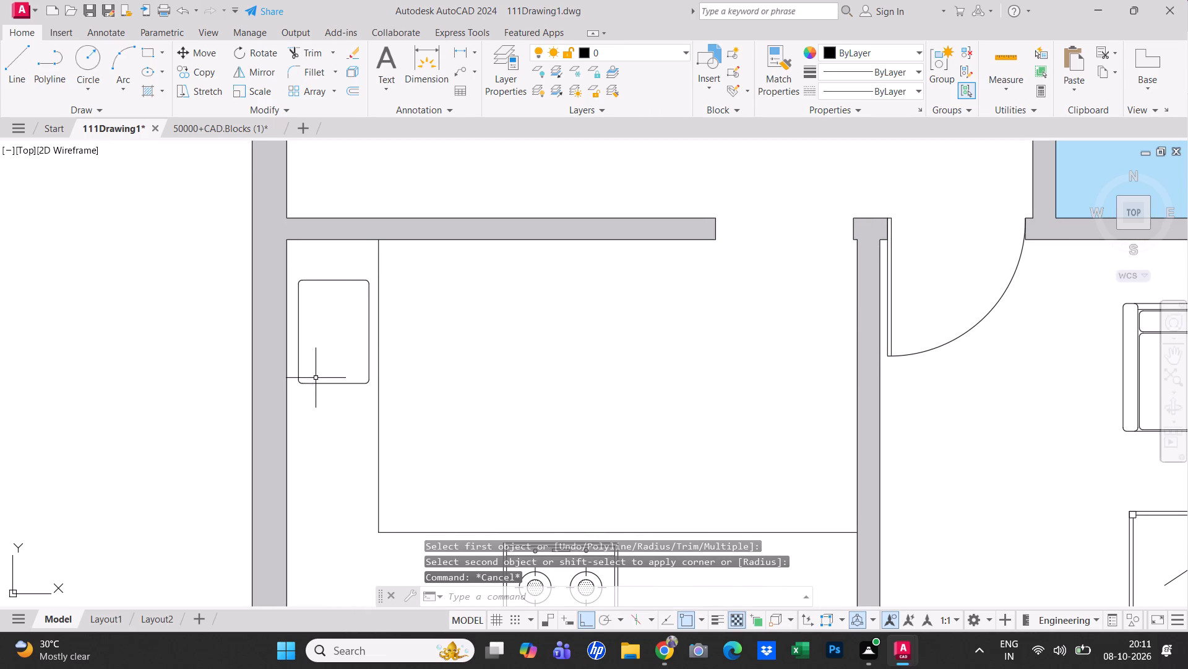
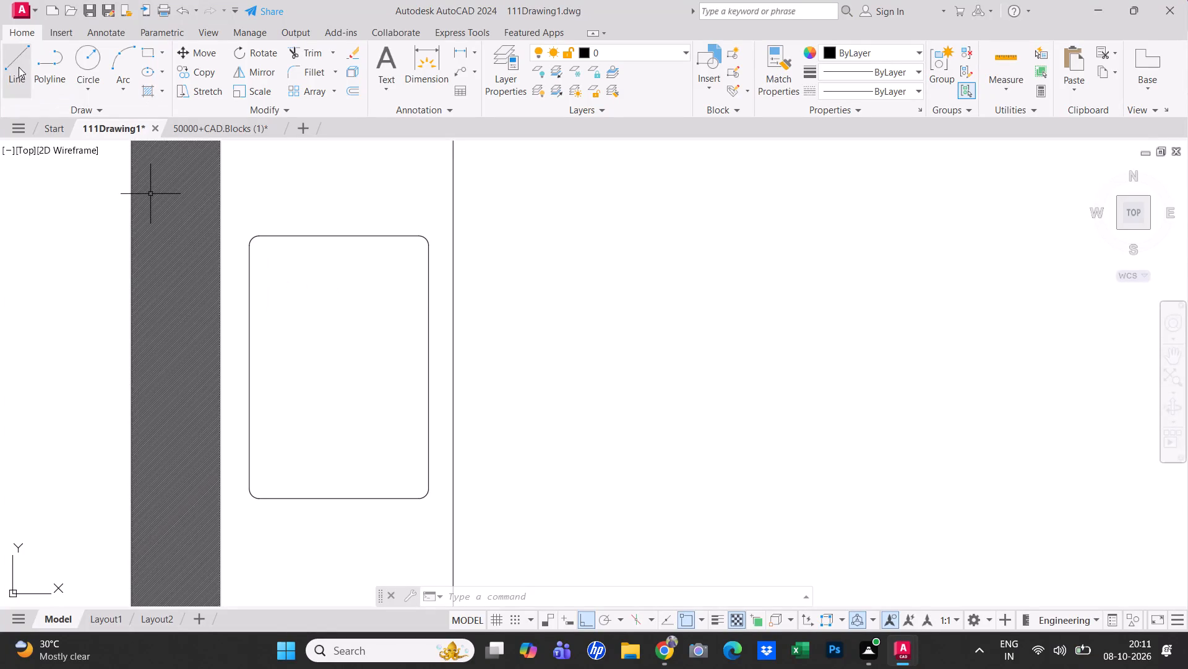
Draw a vertical line across the rounded counter rectangle, near its wall side, from its top edge to its bottom edge.
click(16, 66)
click(278, 236)
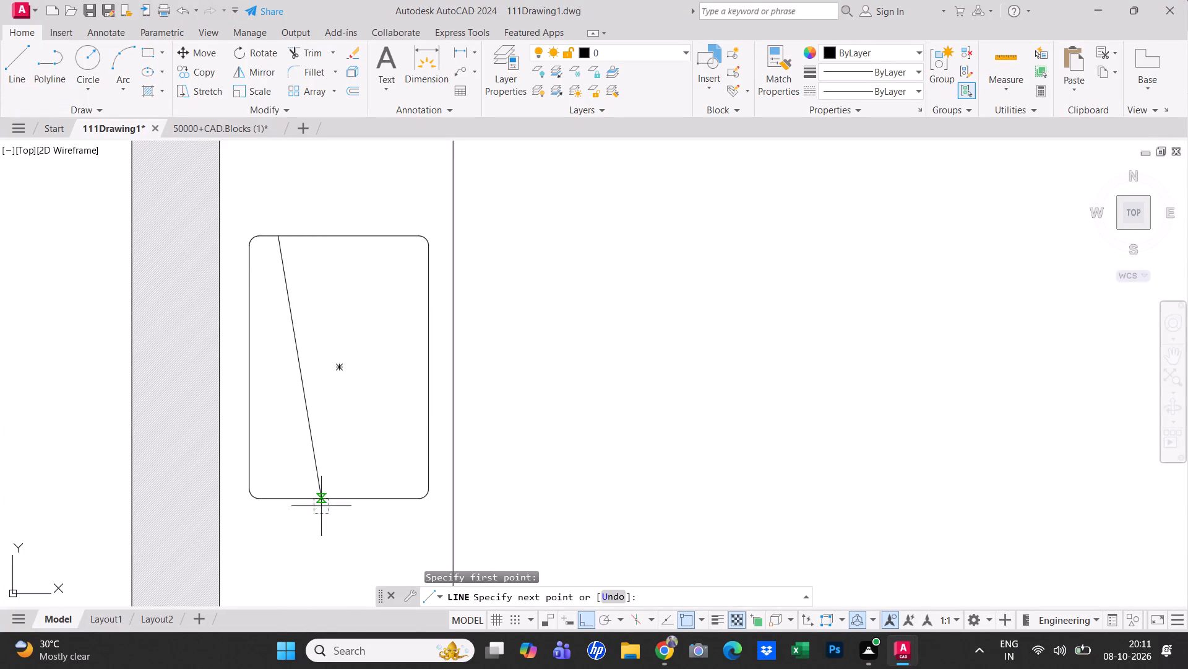
click(282, 496)
right_click(302, 442)
click(340, 457)
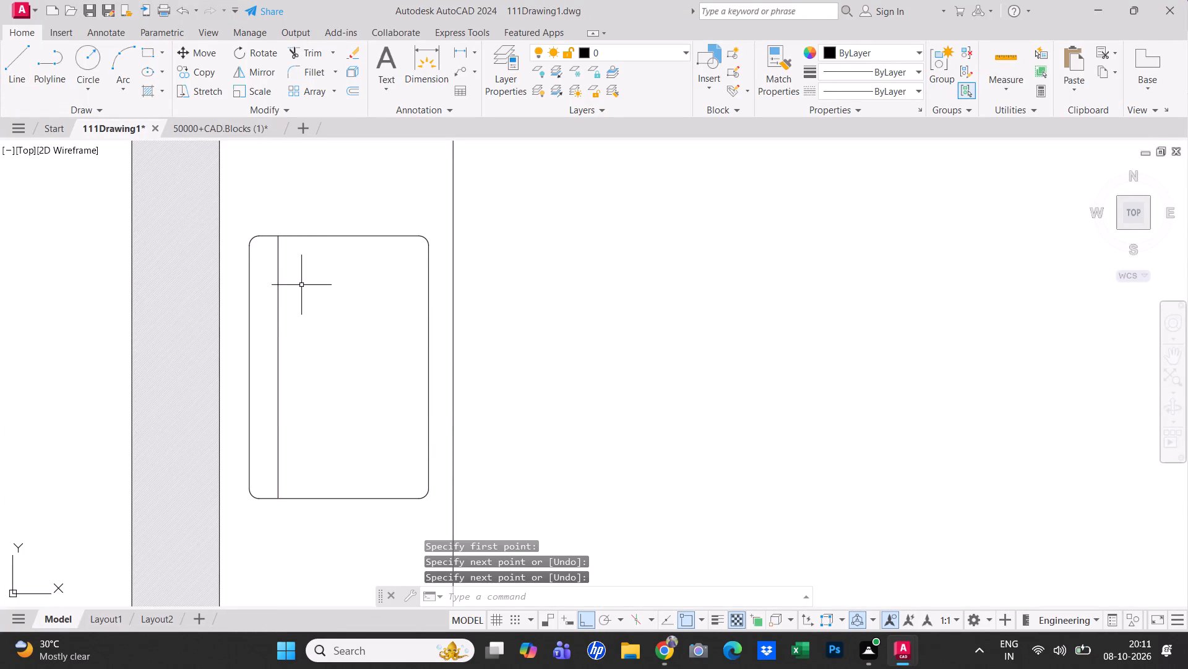
Offset the rounded counter rectangle 1" inward.
key(o)
key(space)
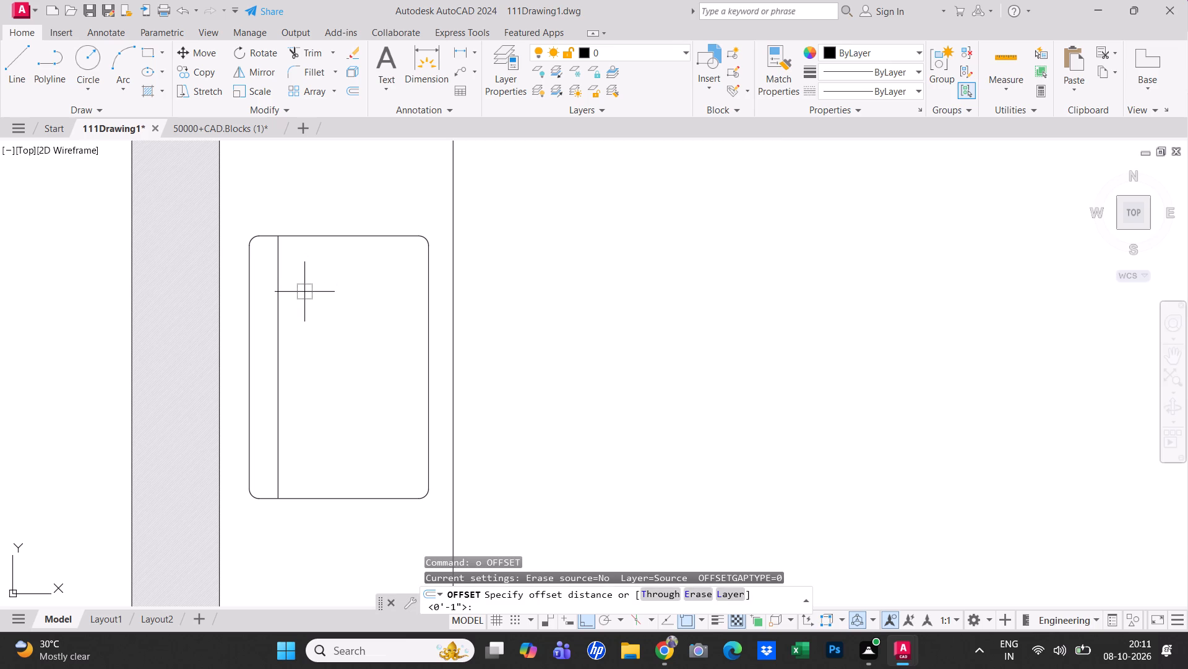
text(1")
key(Return)
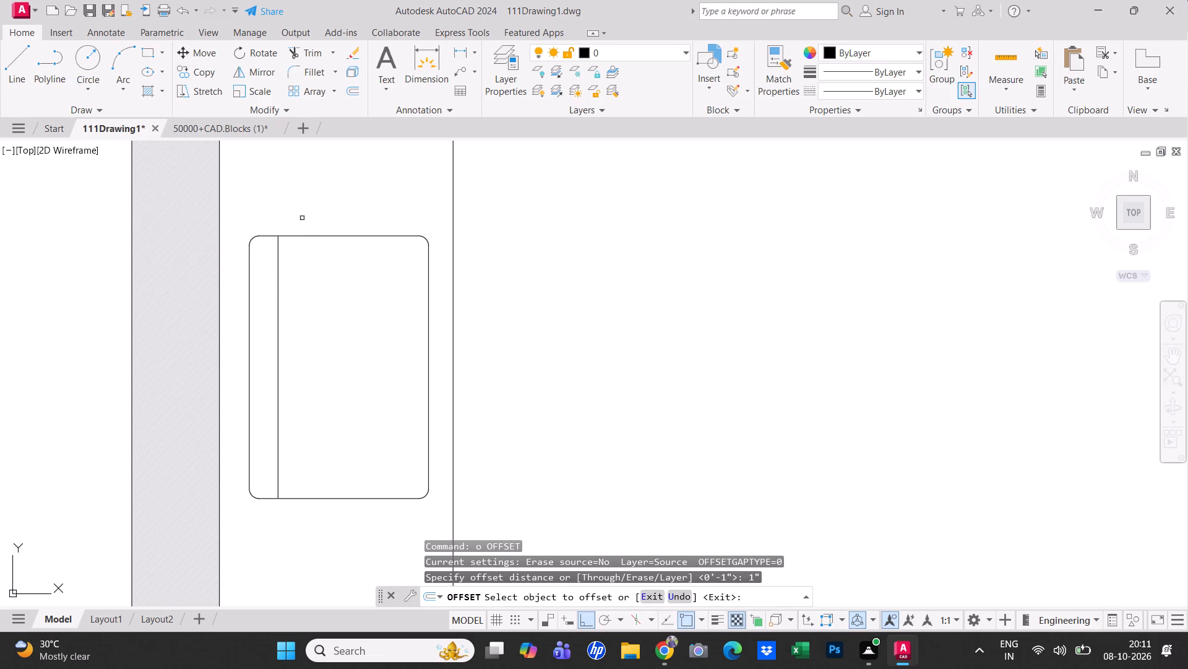
click(312, 235)
click(335, 280)
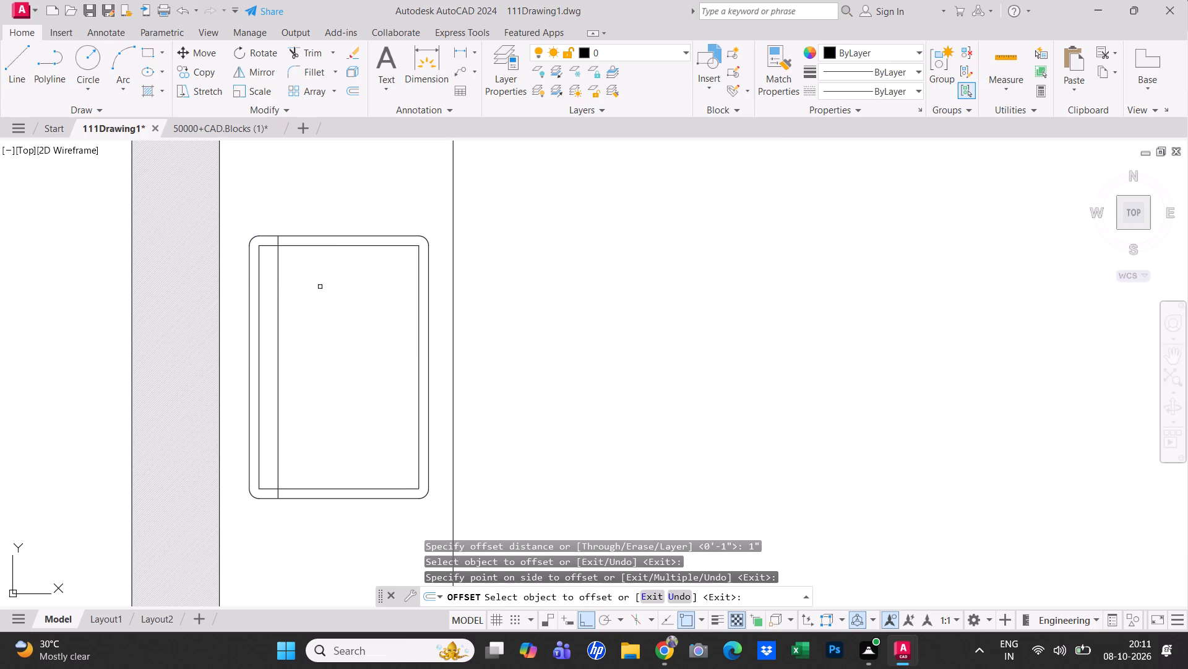
key(Escape)
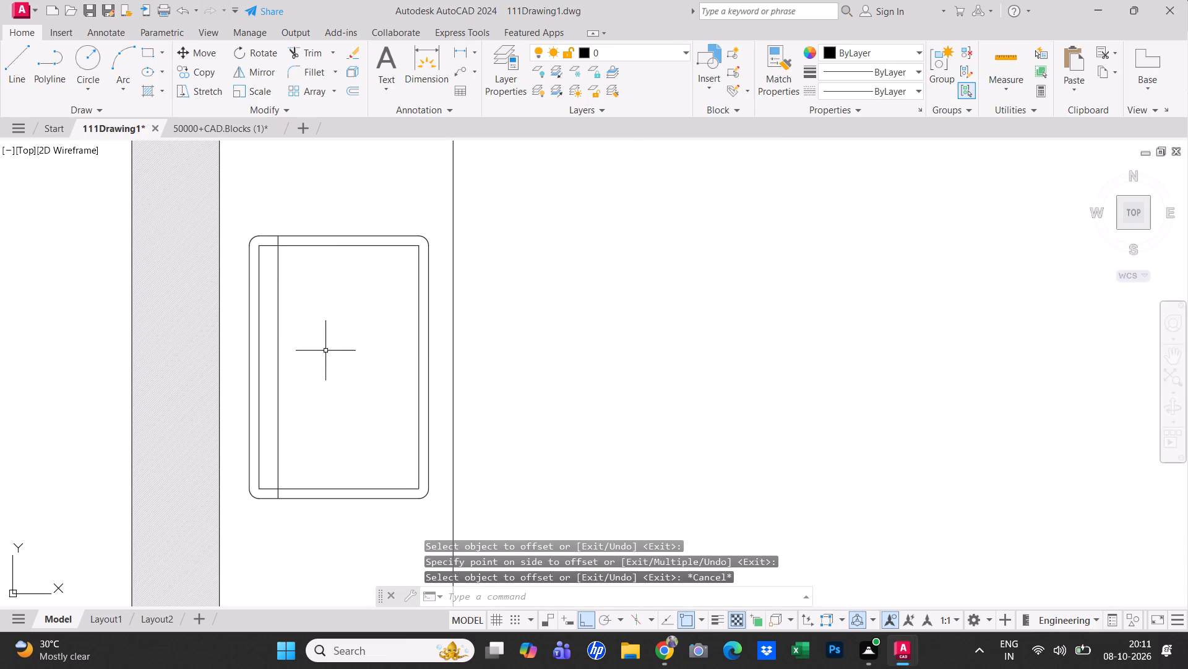
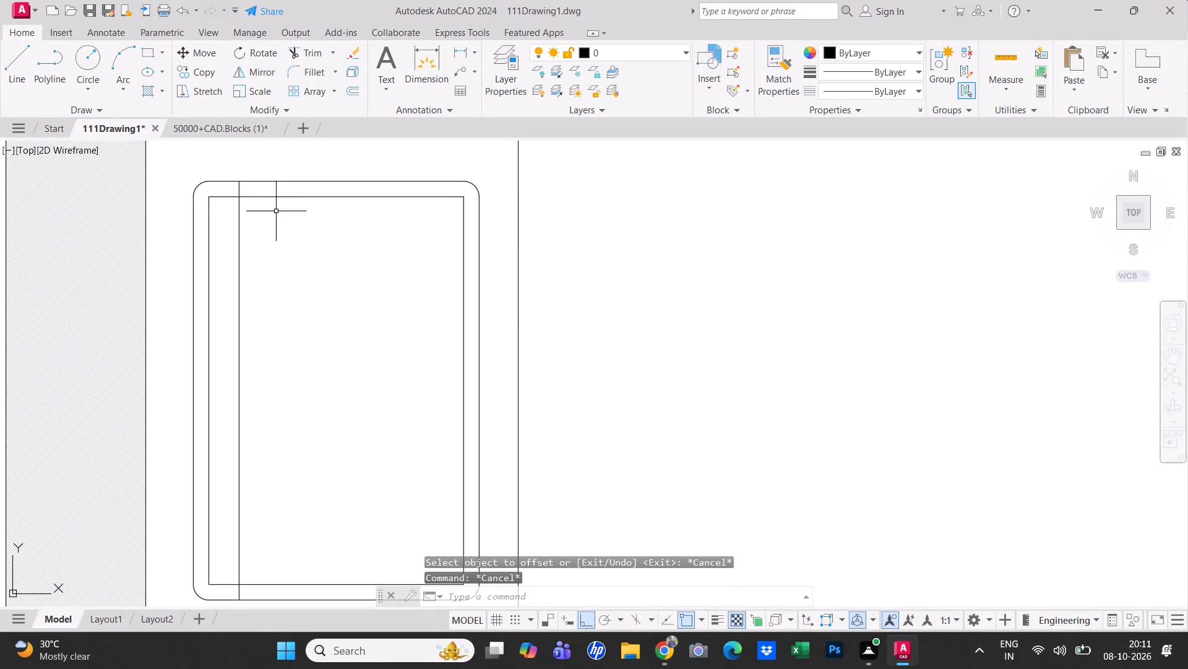
Fillet the vertical line with the top edge of the counter's inner outline at a 1" radius.
key(Escape)
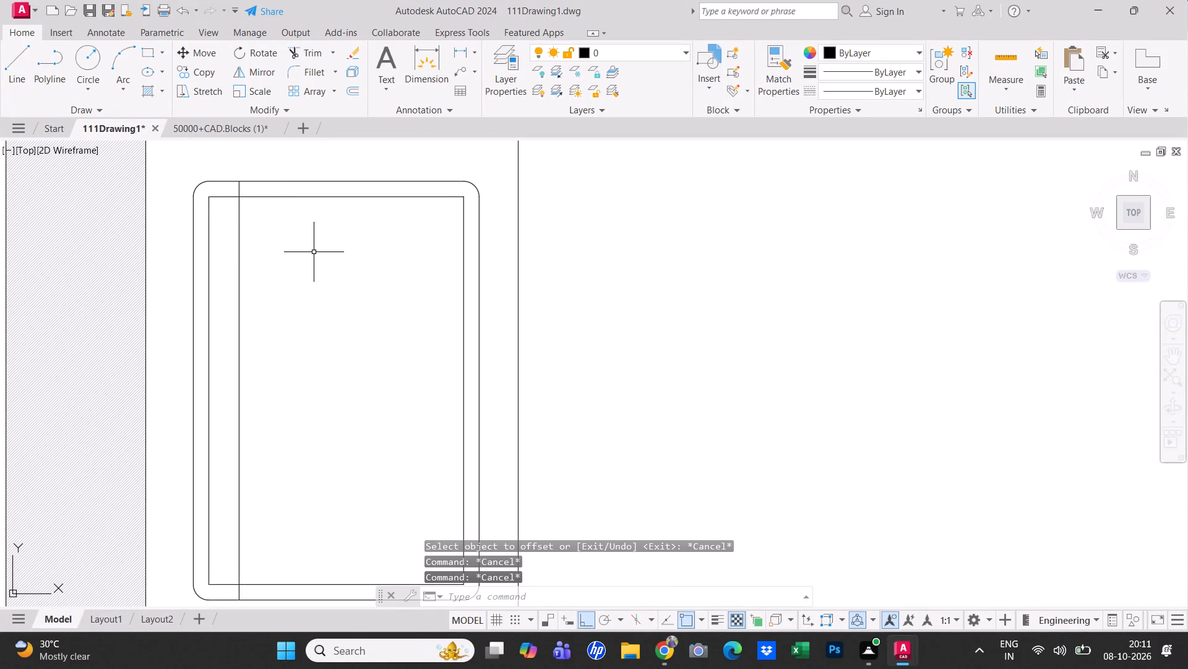
key(f)
key(space)
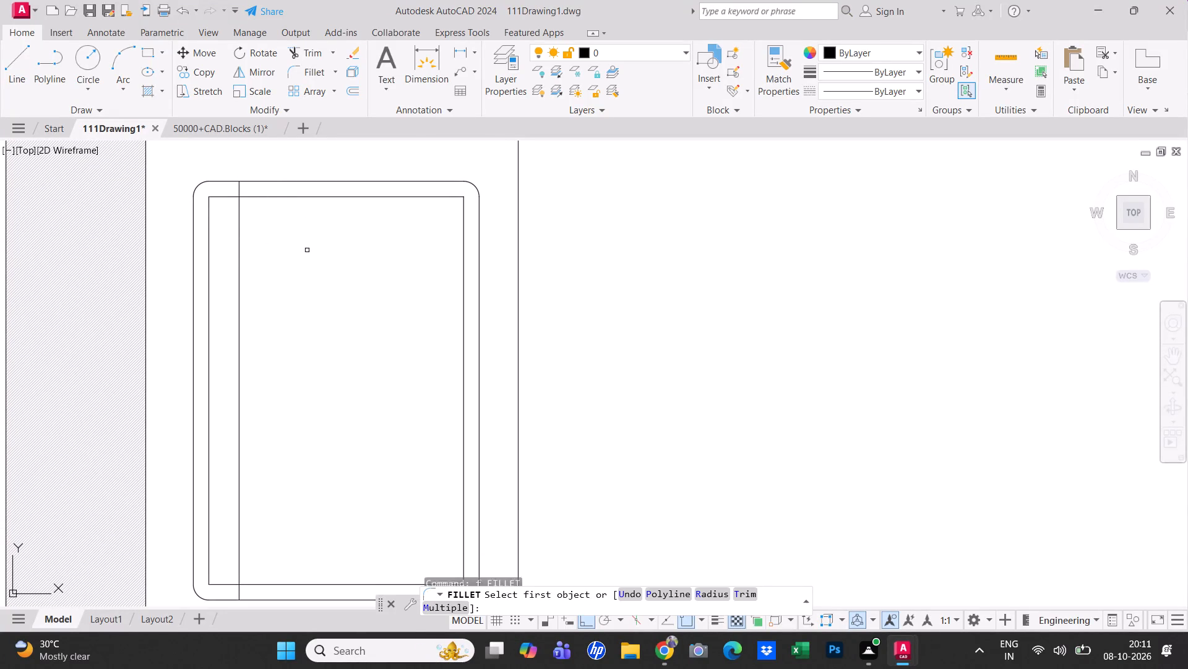
click(241, 261)
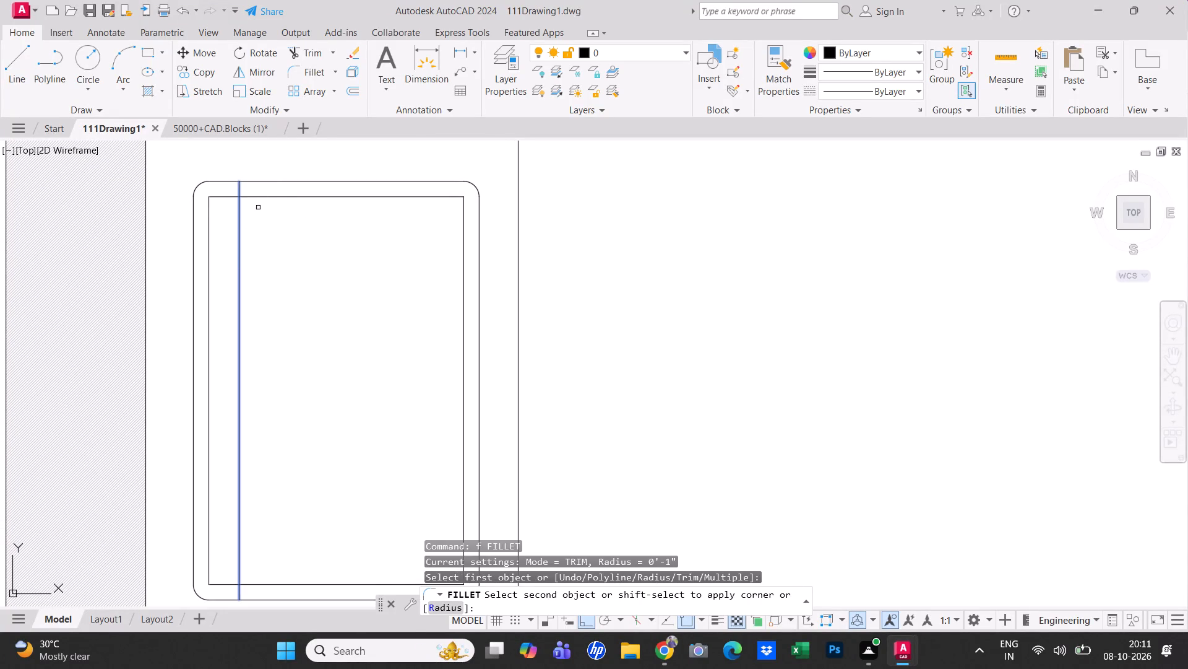
click(264, 197)
Fillet the inner outline's two corners on the side away from the hatched wall at a 1" radius.
right_click(300, 221)
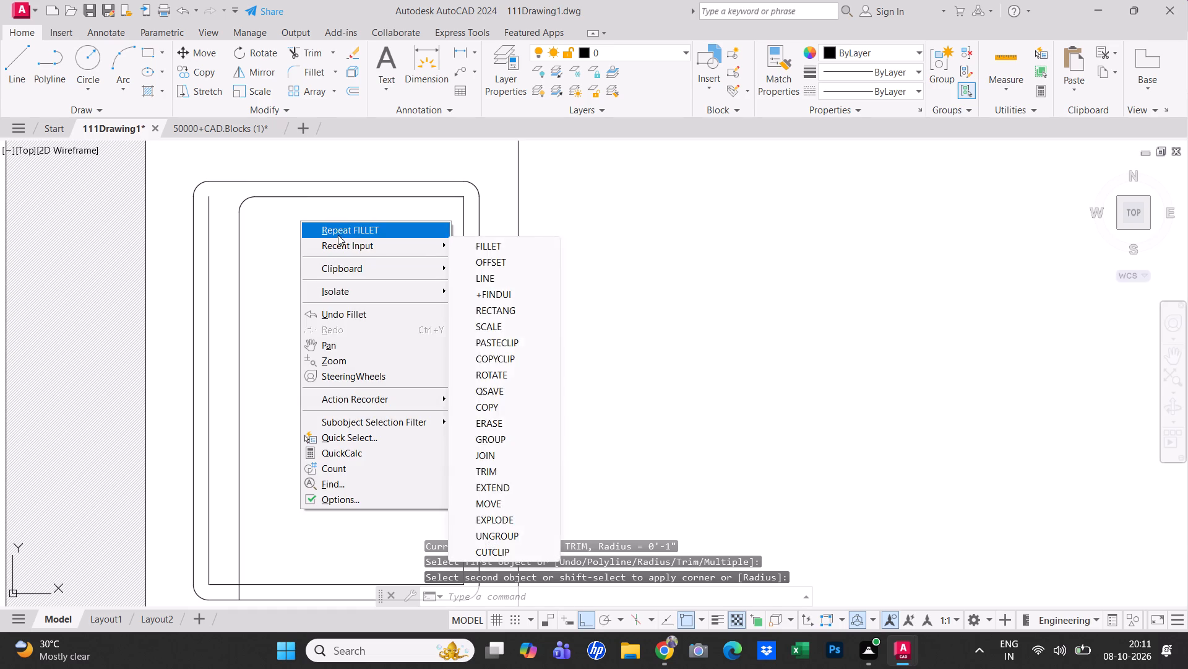
click(340, 232)
middle_drag(364, 344, 343, 273)
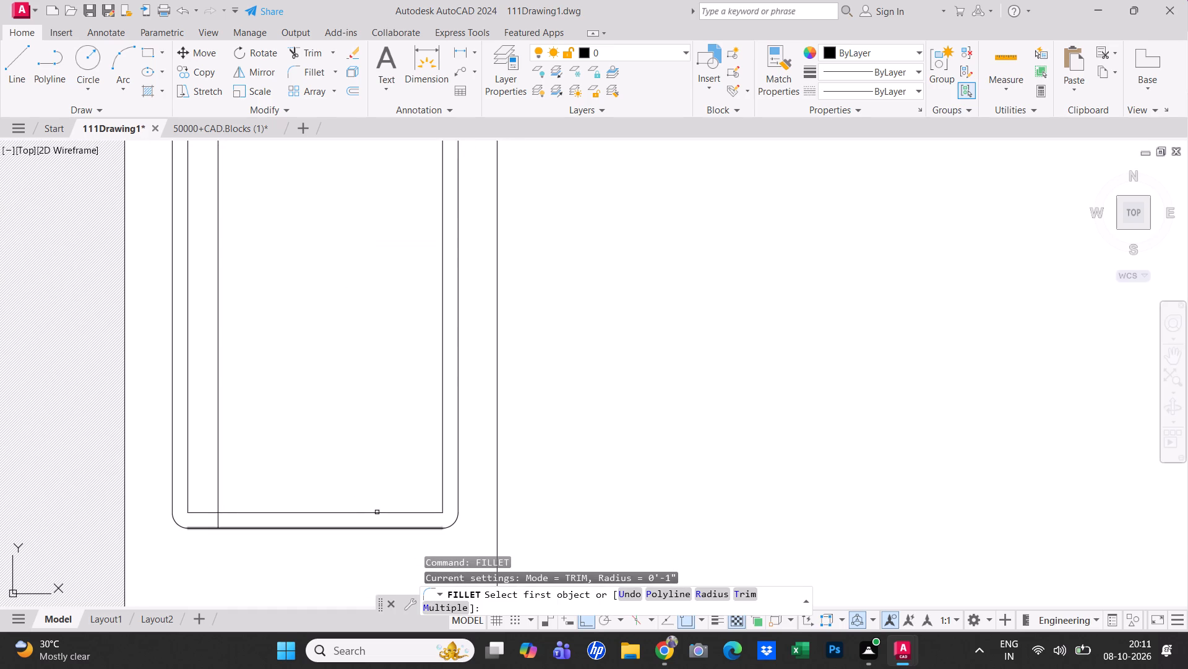
click(378, 511)
click(442, 501)
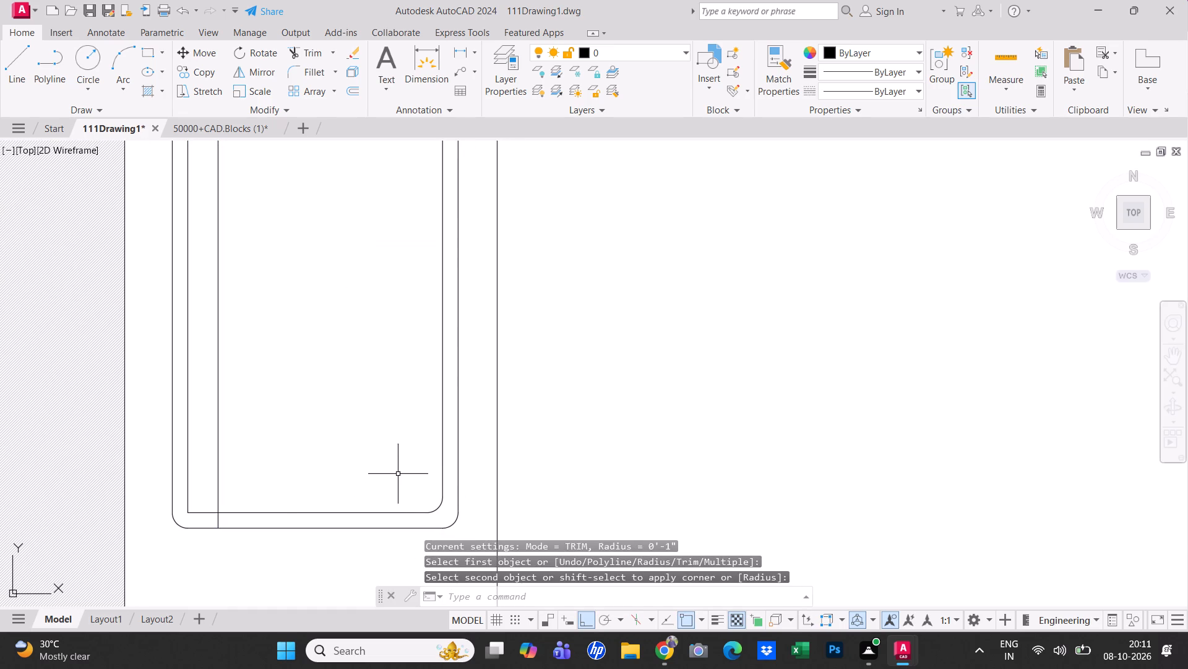
scroll(398, 488, down, 1)
middle_drag(398, 514, 401, 572)
scroll(398, 388, up, 1)
right_click(398, 383)
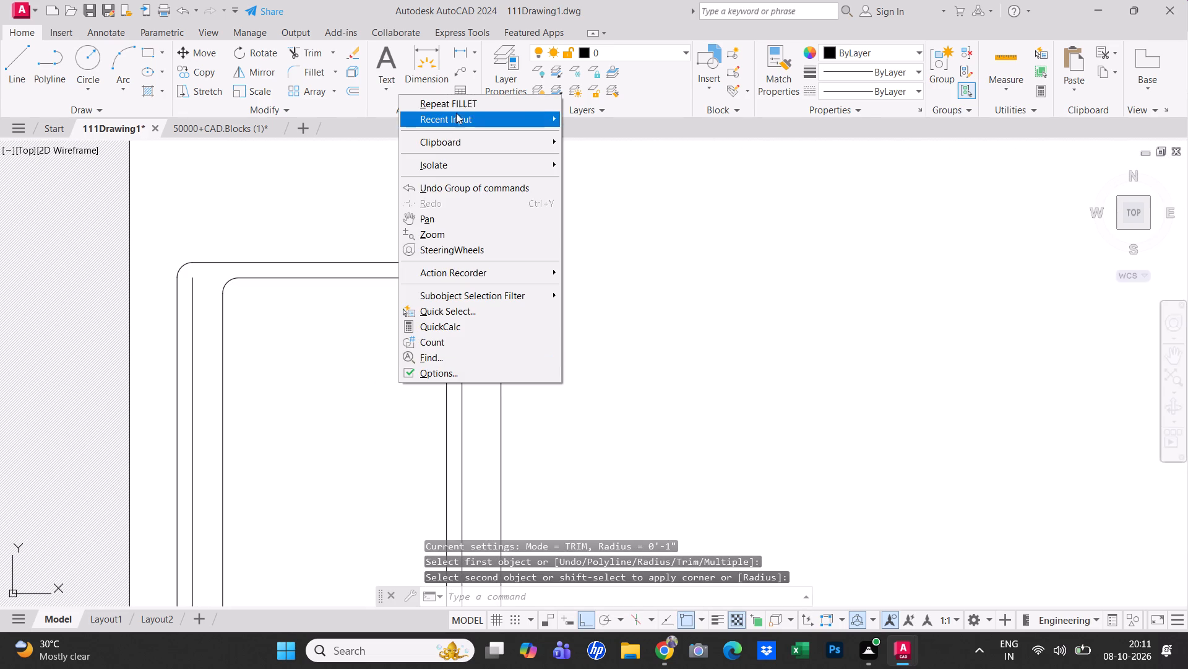
click(461, 106)
click(407, 277)
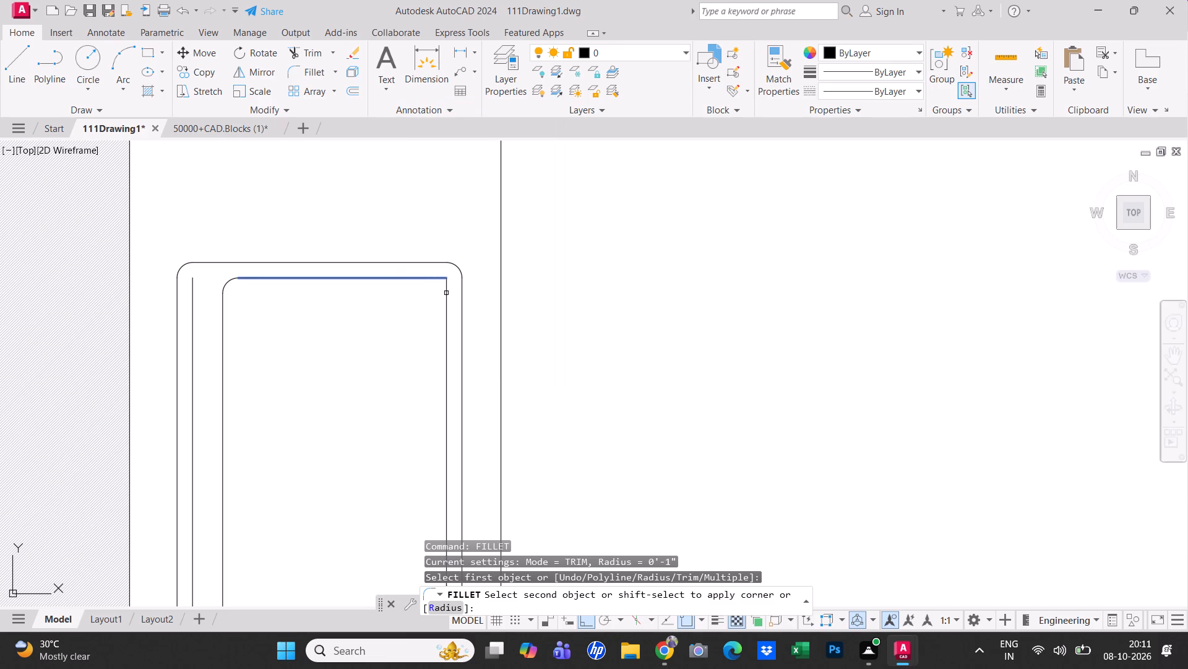
click(445, 294)
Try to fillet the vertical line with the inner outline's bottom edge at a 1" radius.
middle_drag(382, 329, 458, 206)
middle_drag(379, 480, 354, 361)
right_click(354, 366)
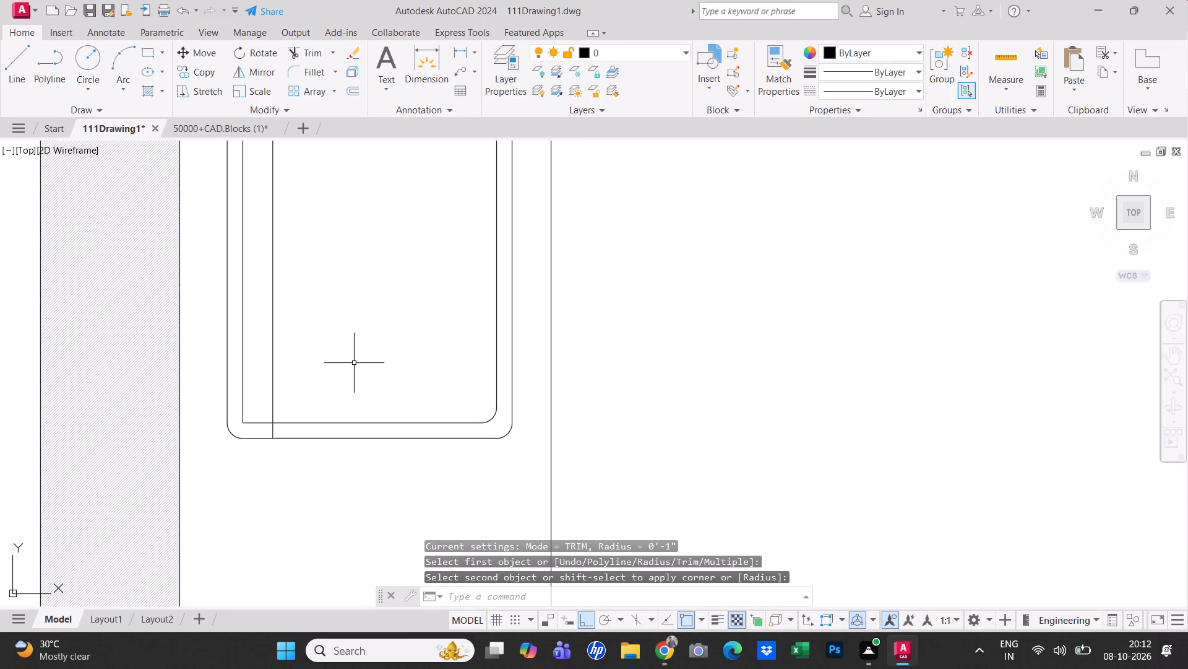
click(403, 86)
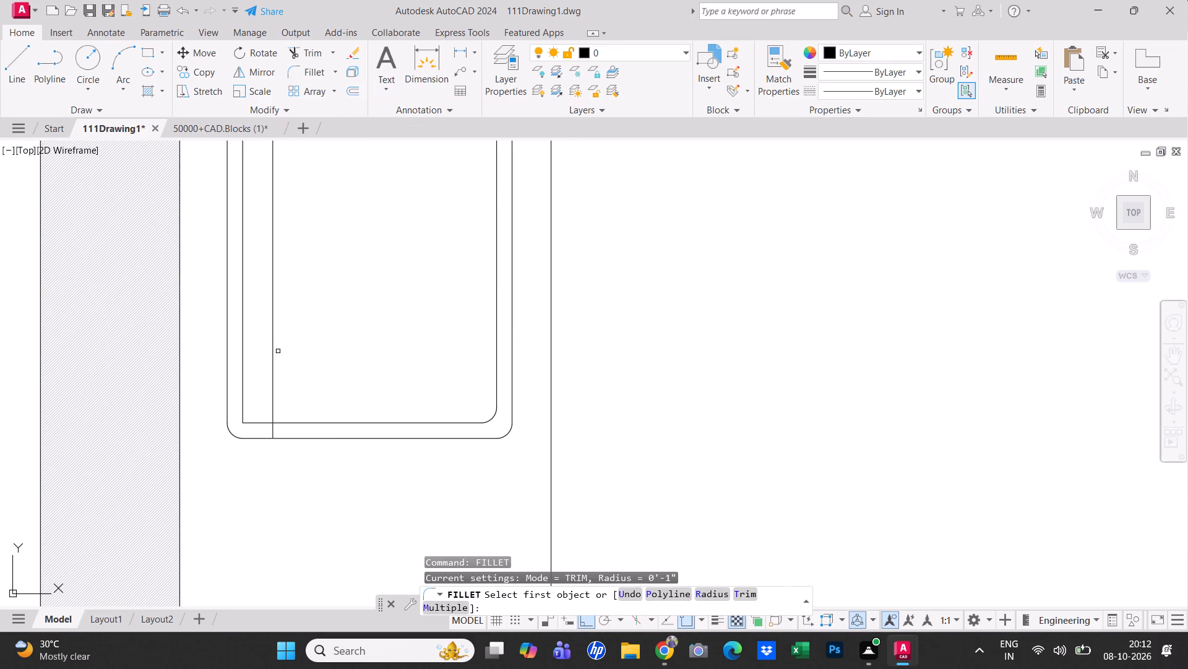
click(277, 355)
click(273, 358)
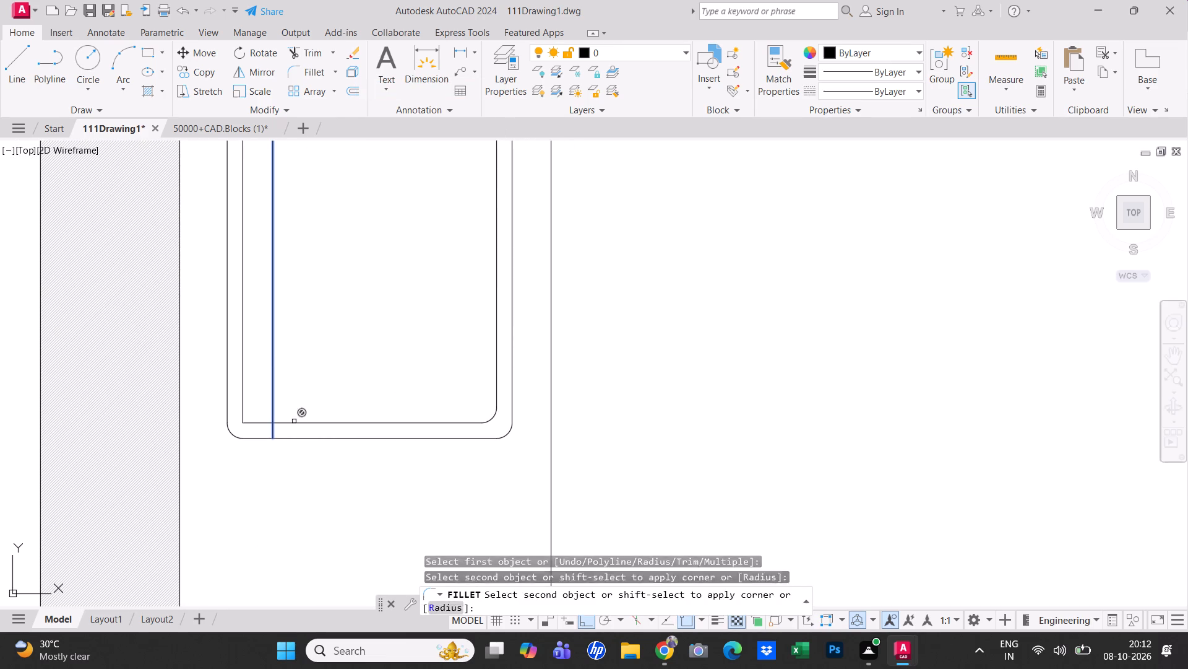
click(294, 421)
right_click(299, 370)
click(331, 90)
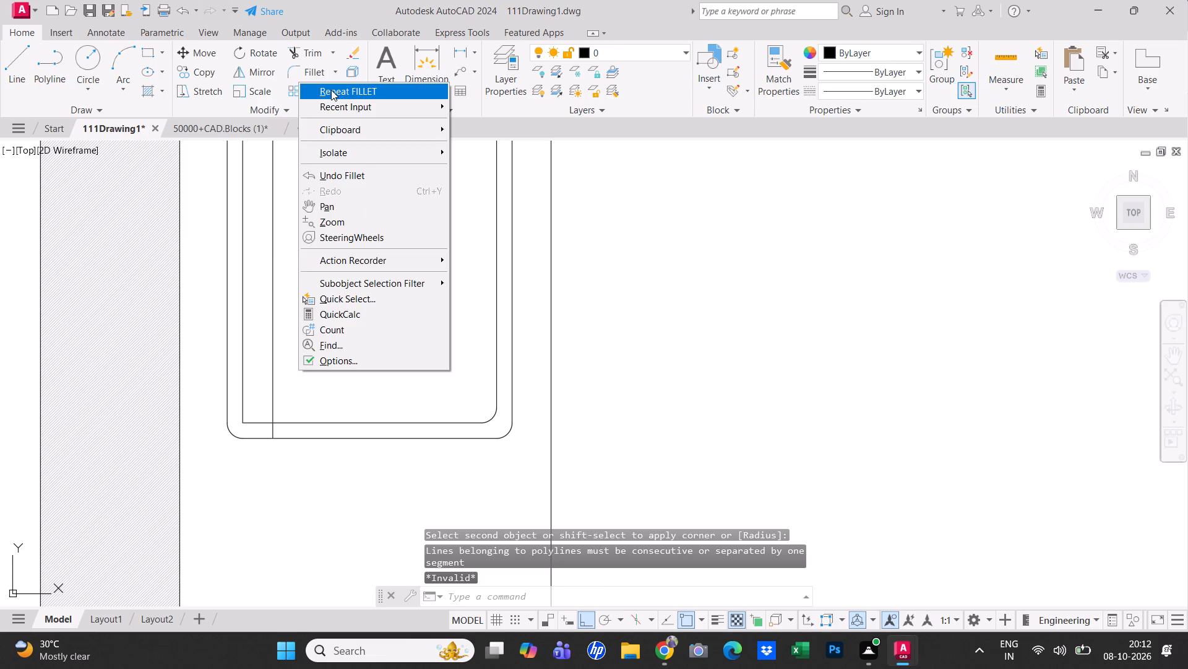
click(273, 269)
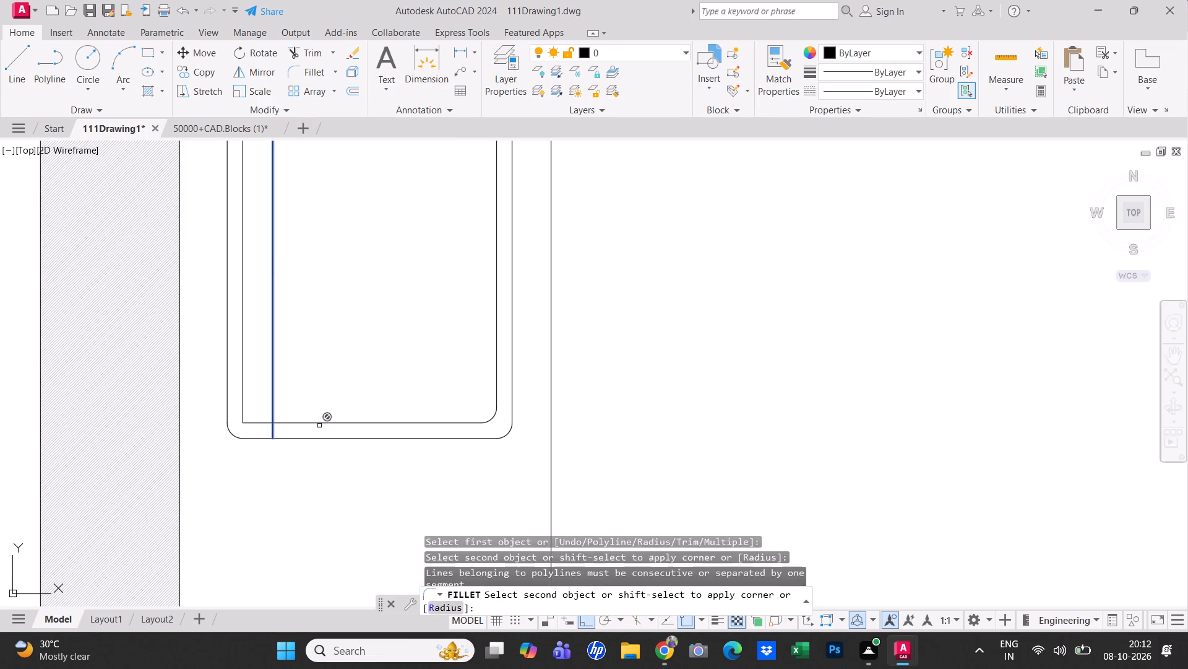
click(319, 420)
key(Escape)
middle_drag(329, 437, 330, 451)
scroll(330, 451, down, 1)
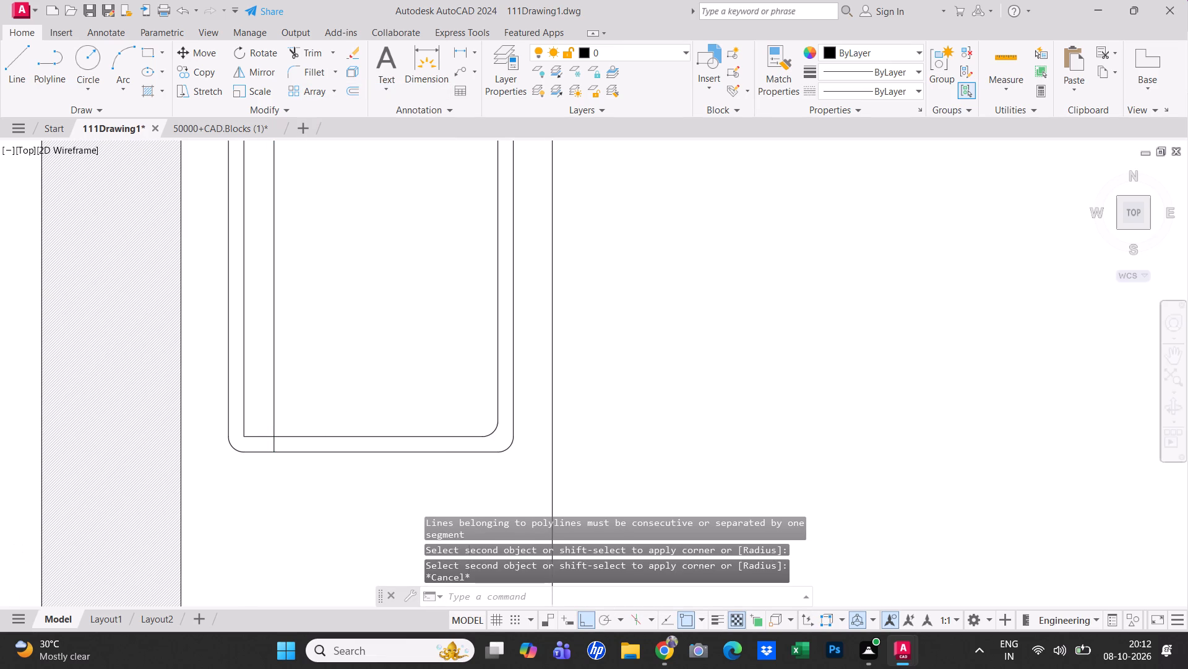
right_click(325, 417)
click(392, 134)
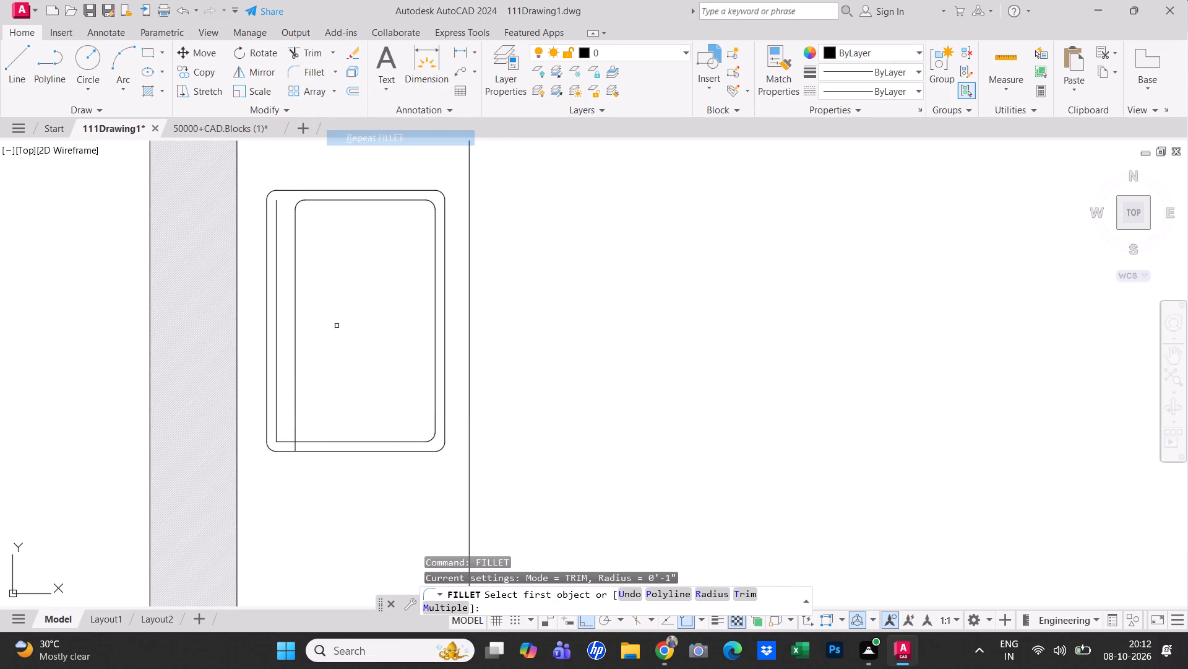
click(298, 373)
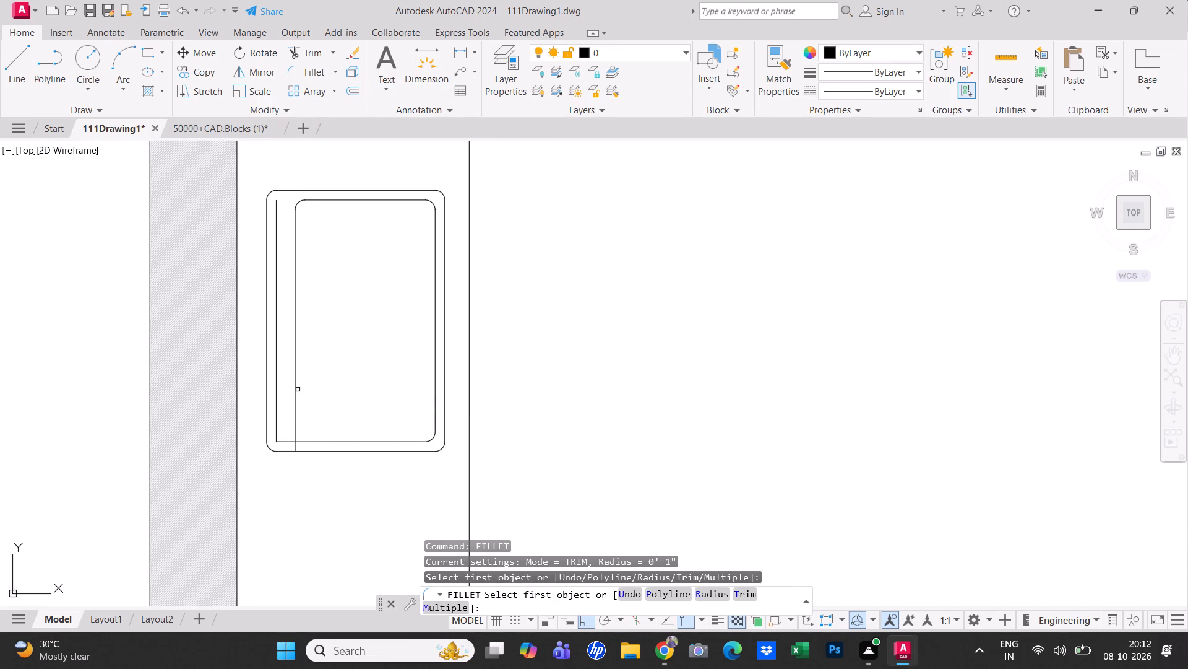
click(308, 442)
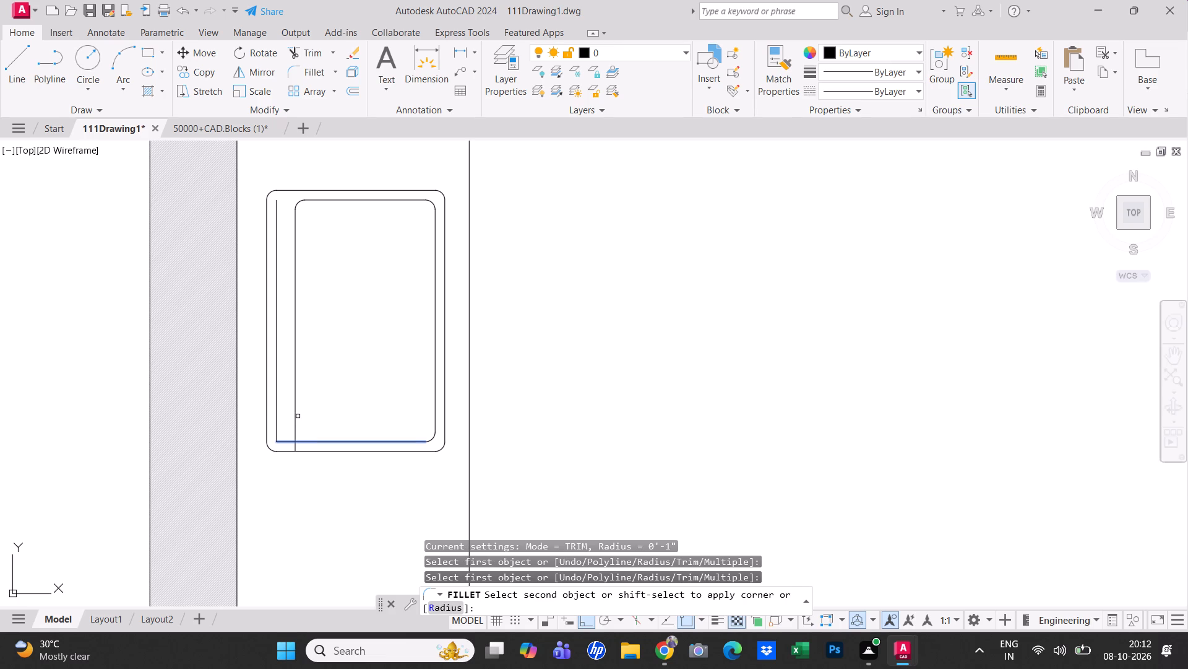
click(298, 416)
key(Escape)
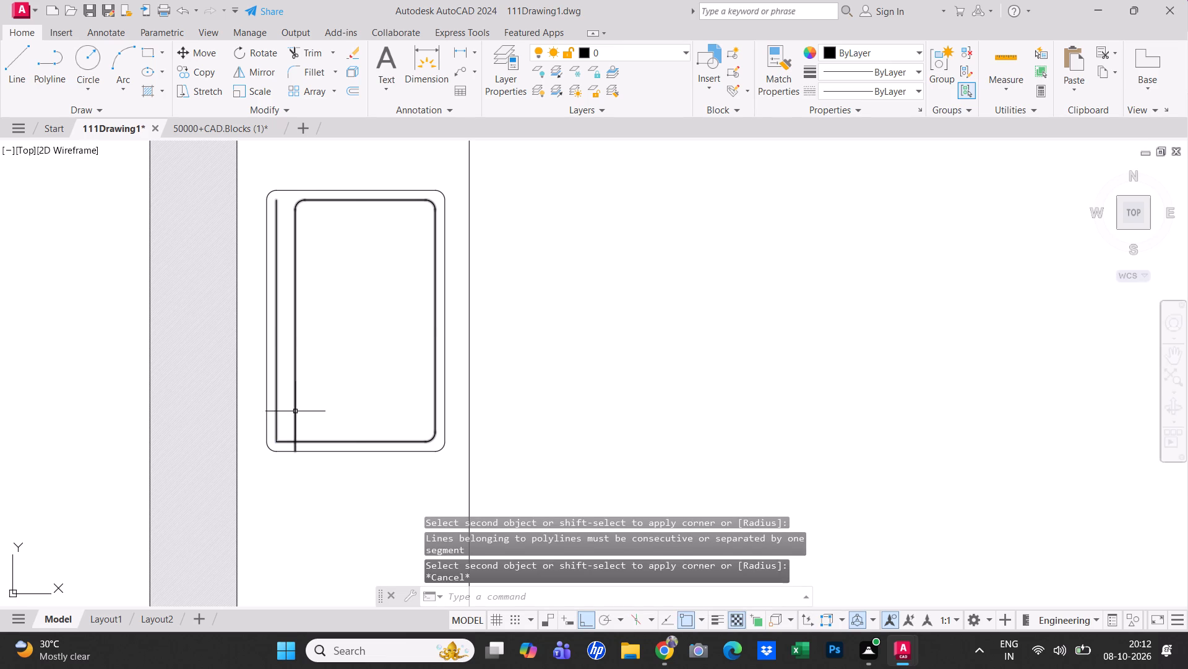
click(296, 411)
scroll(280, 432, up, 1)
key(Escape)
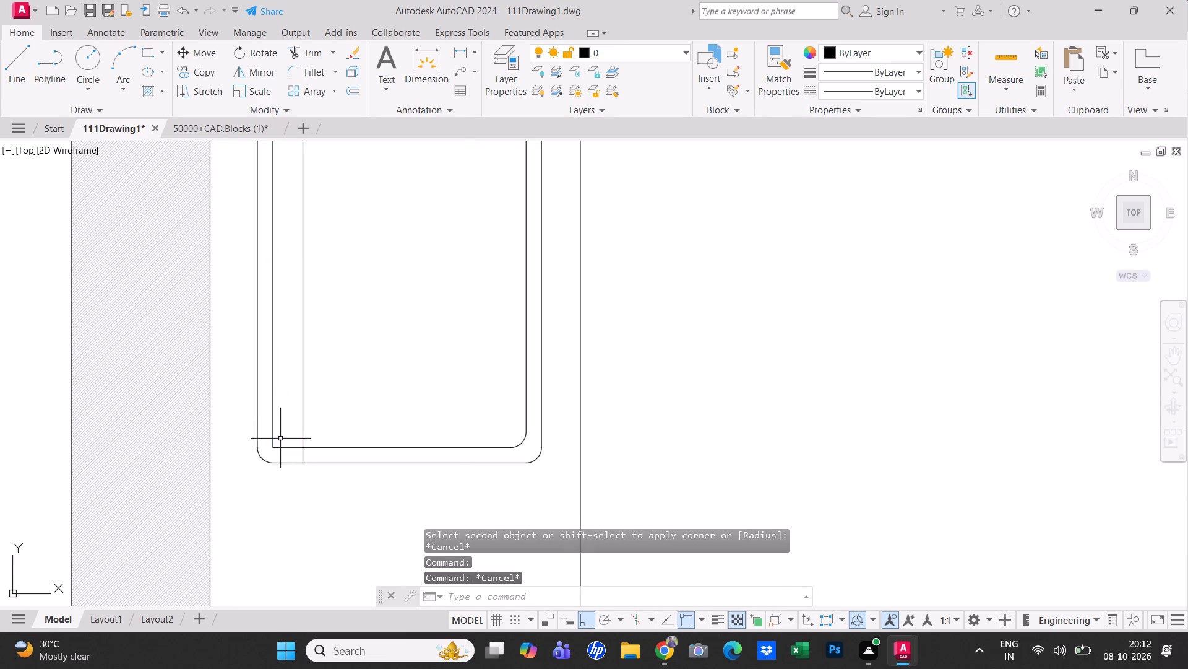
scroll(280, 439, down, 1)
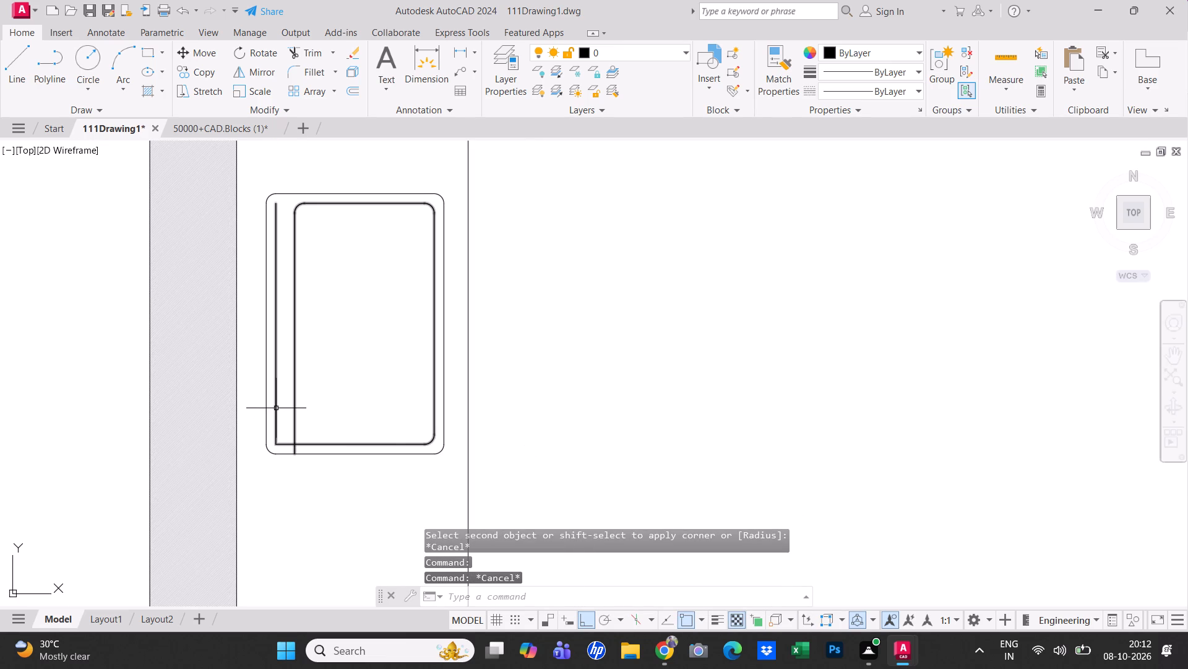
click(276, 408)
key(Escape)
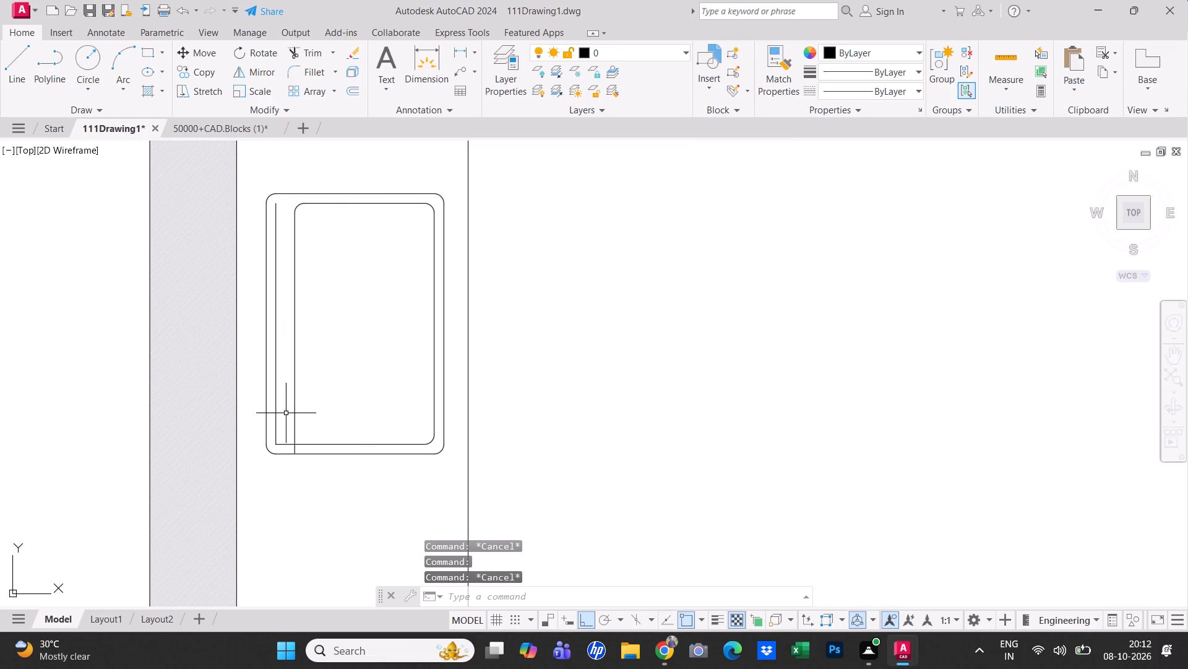
Trim away the inner outline's wall-side edge, its bottom stub beyond the vertical line, and the line's overhang below the outline.
text(tr)
key(space)
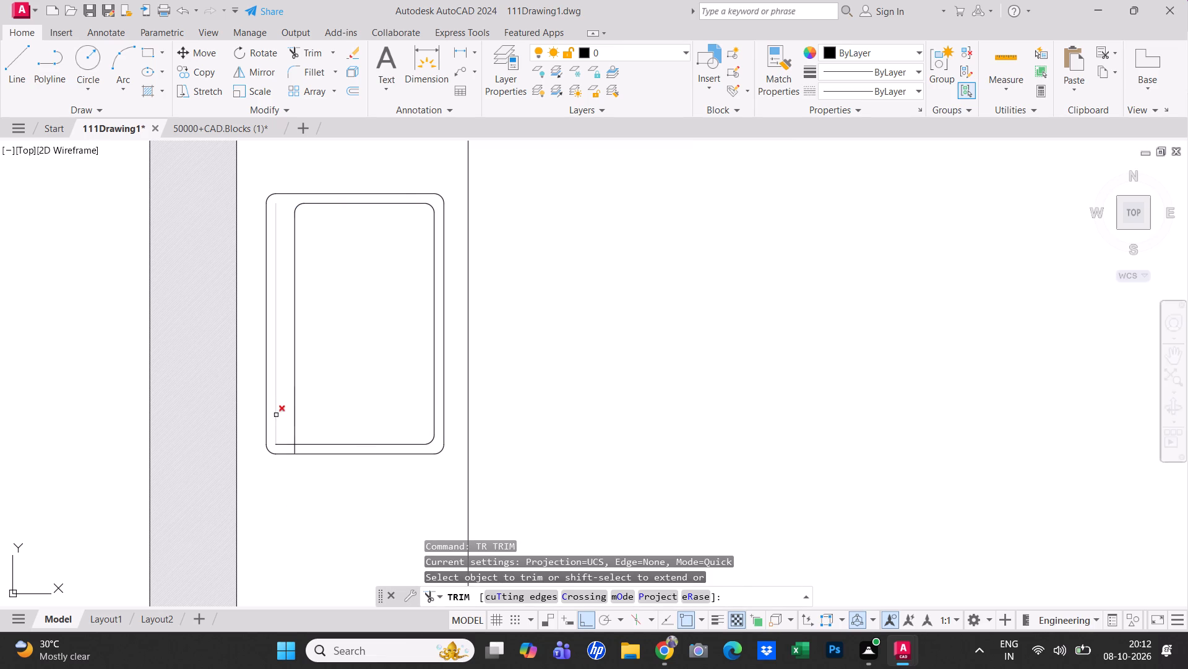
click(276, 415)
click(286, 443)
click(294, 448)
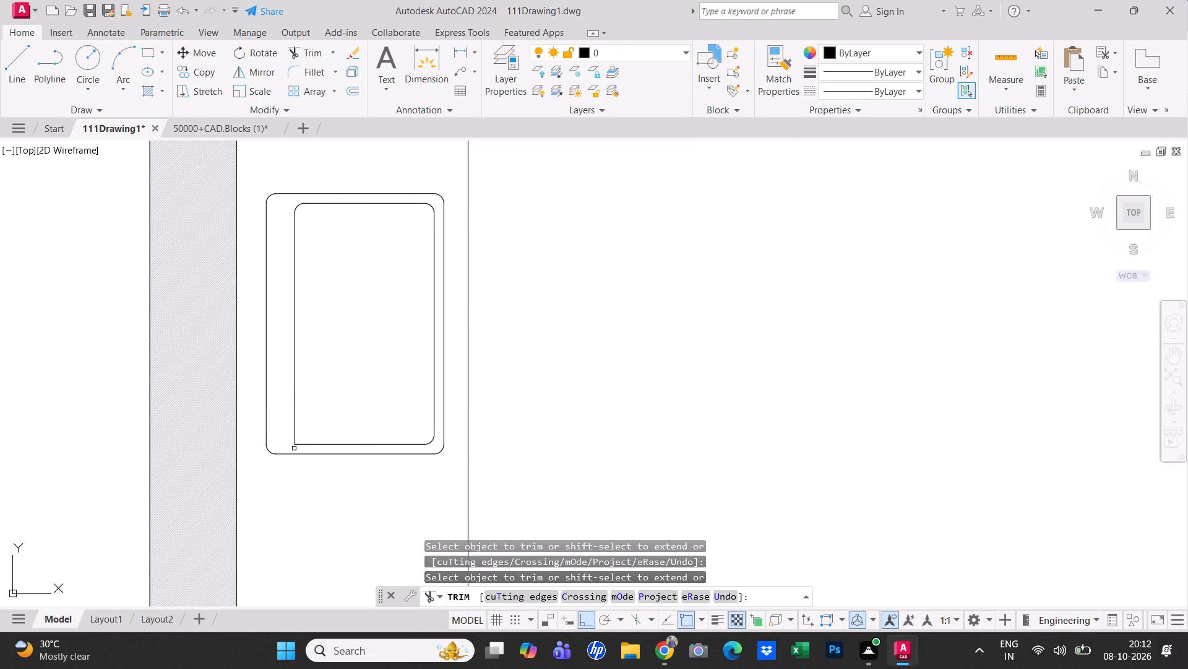
key(Escape)
Fillet the bottom corner between the vertical line and the inner outline's bottom edge at a 1" radius.
key(f)
key(space)
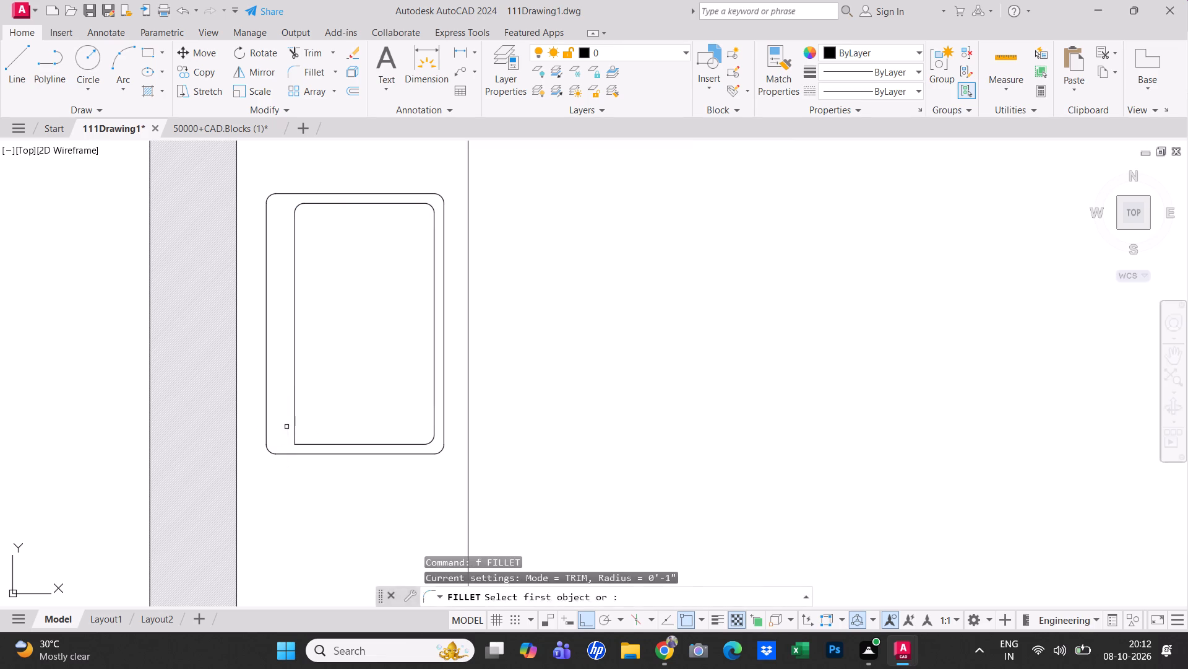
click(293, 416)
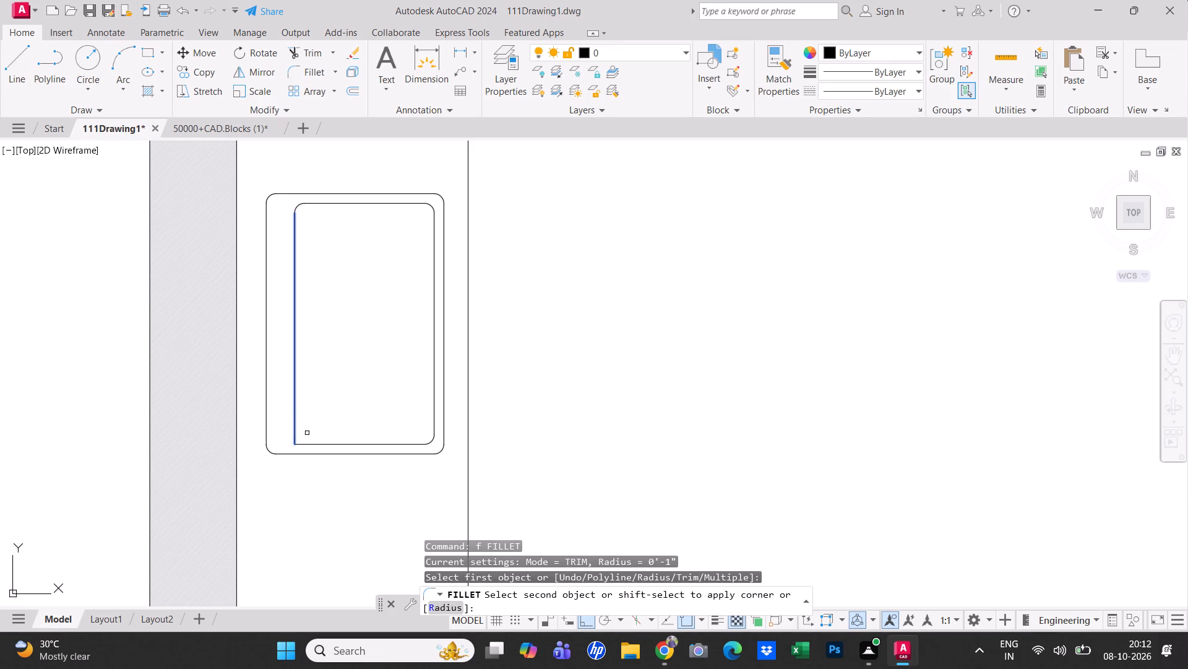
click(312, 444)
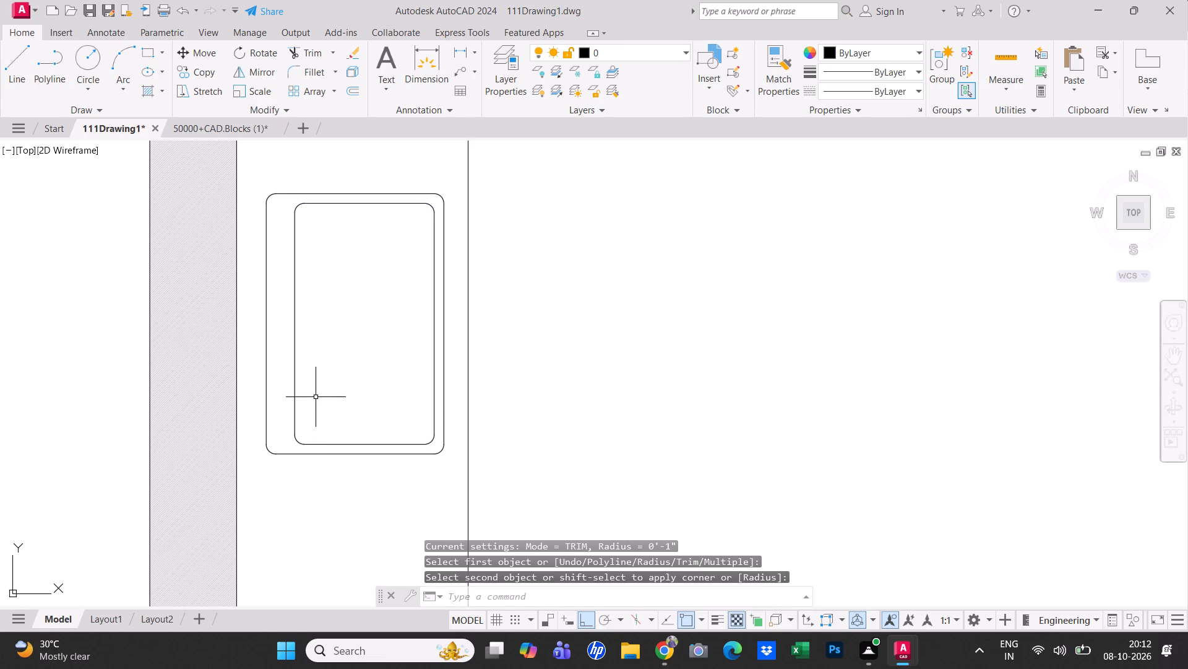
key(Escape)
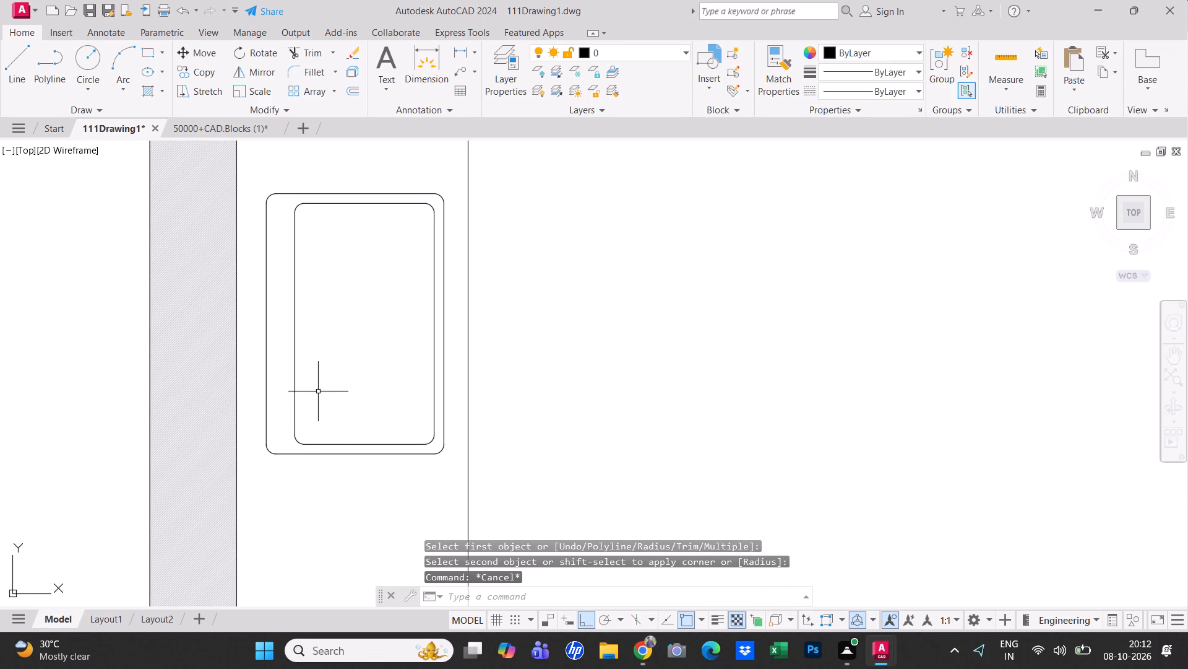
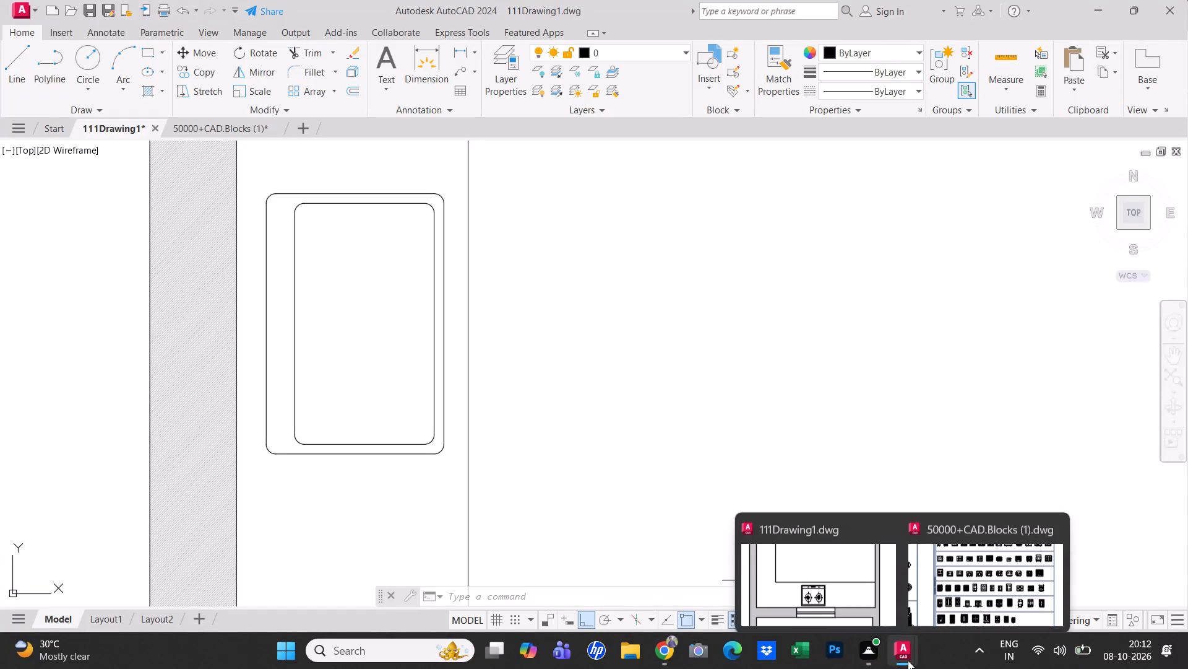
Switch to the open 111Drawing1 drawing window.
click(867, 604)
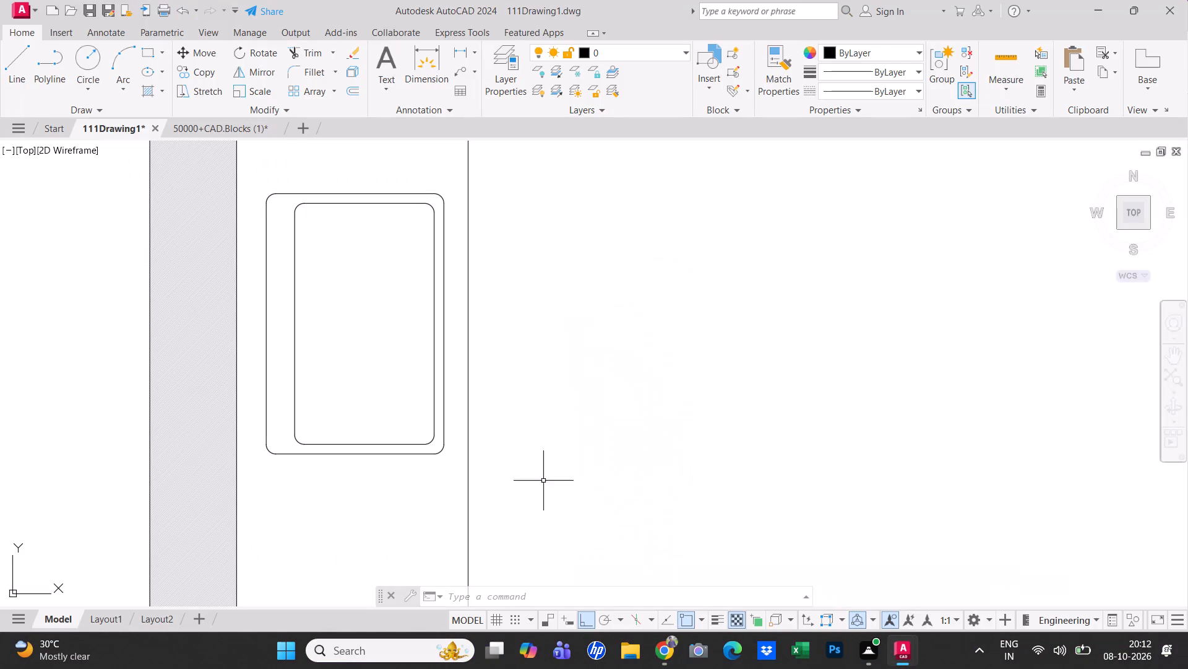
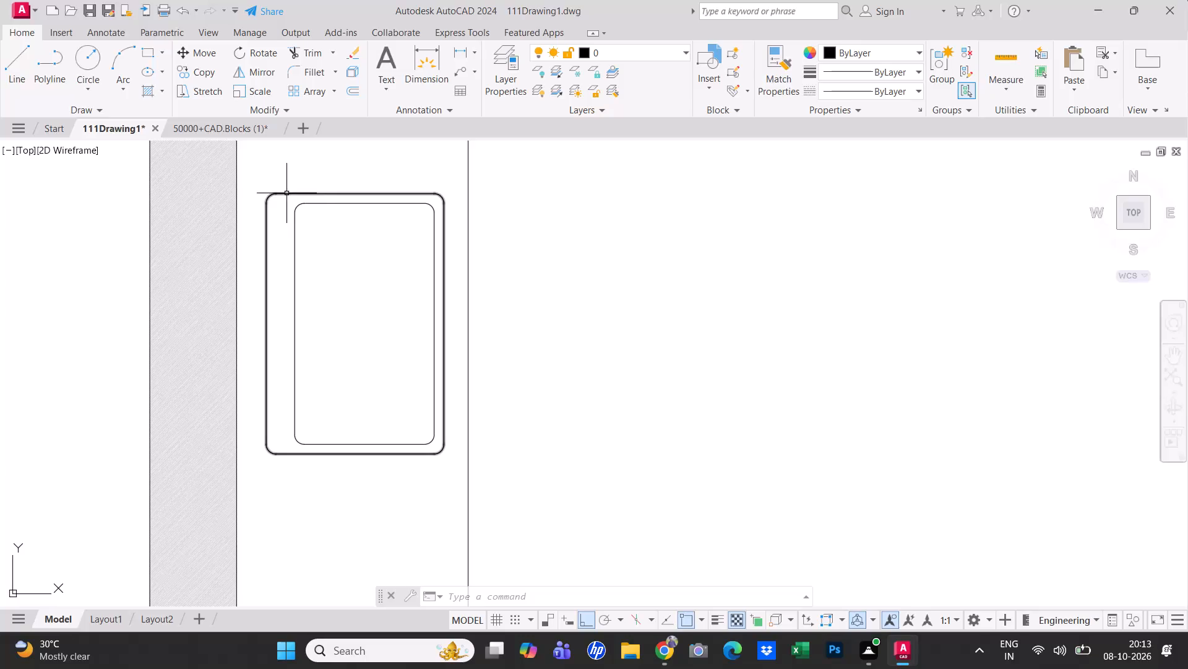
Draw a vertical line between the outer outline's top and bottom edges, just beside the inner outline's wall-side edge.
click(293, 218)
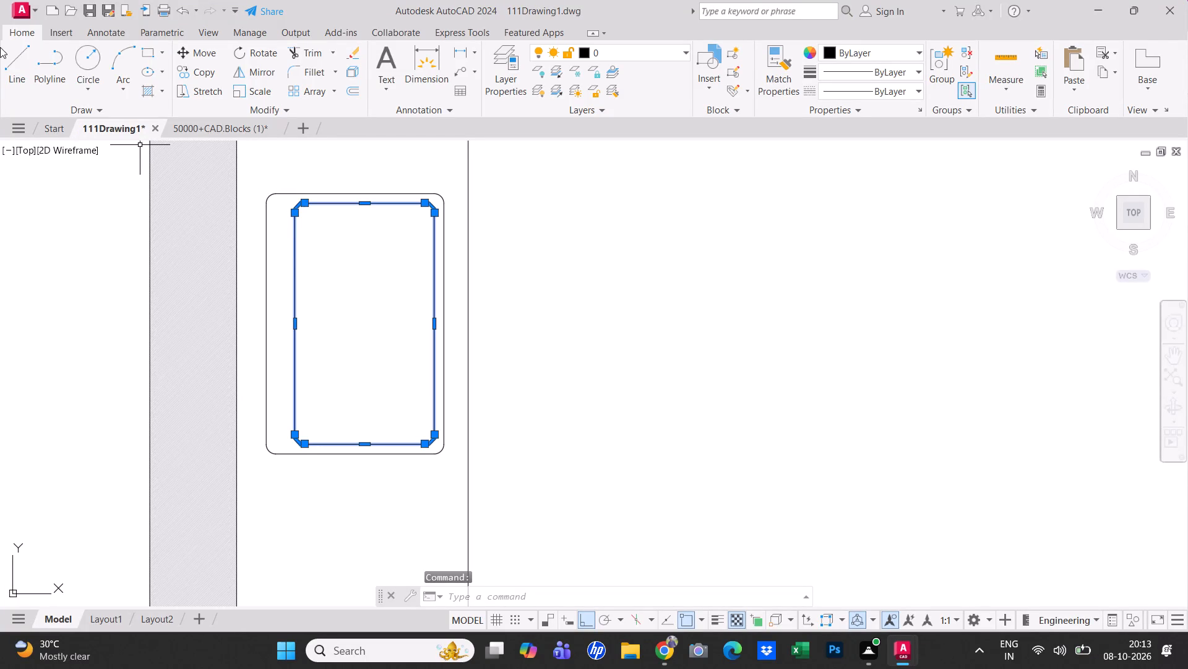
click(27, 56)
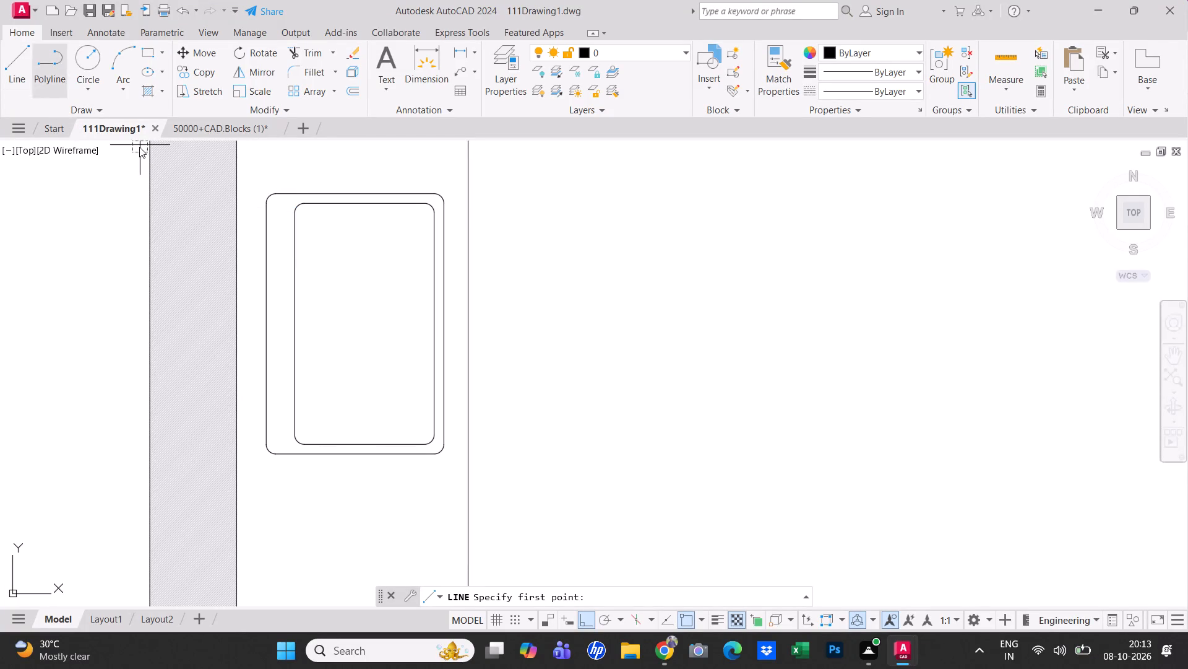
click(292, 193)
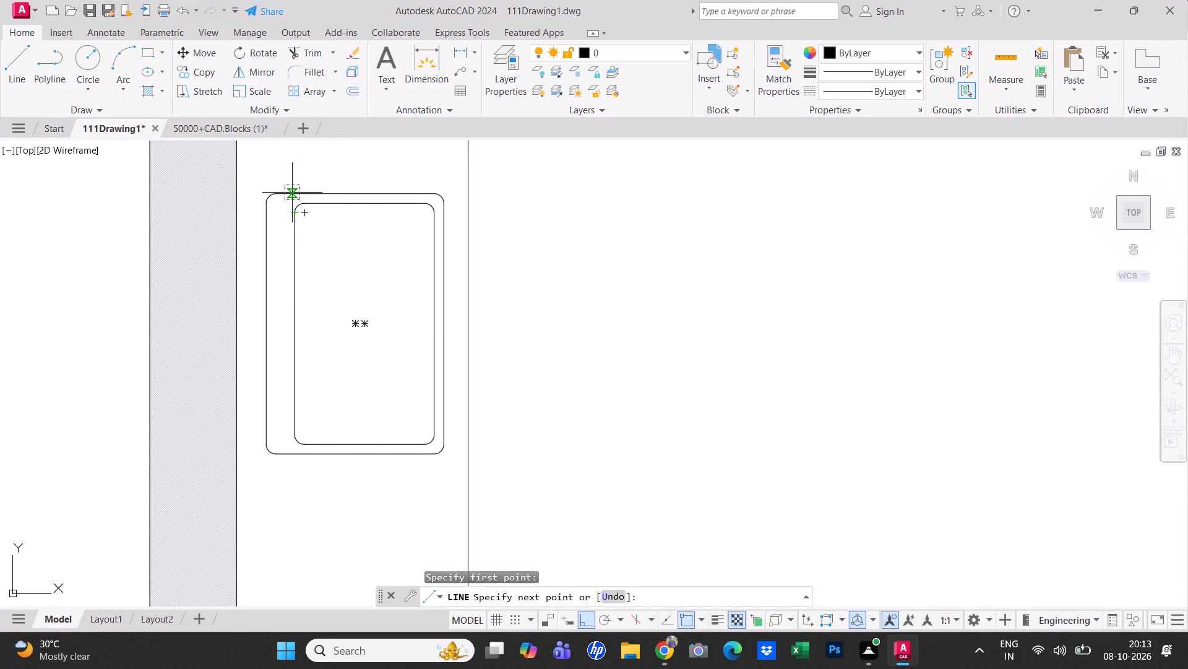
click(296, 454)
right_click(311, 452)
click(345, 467)
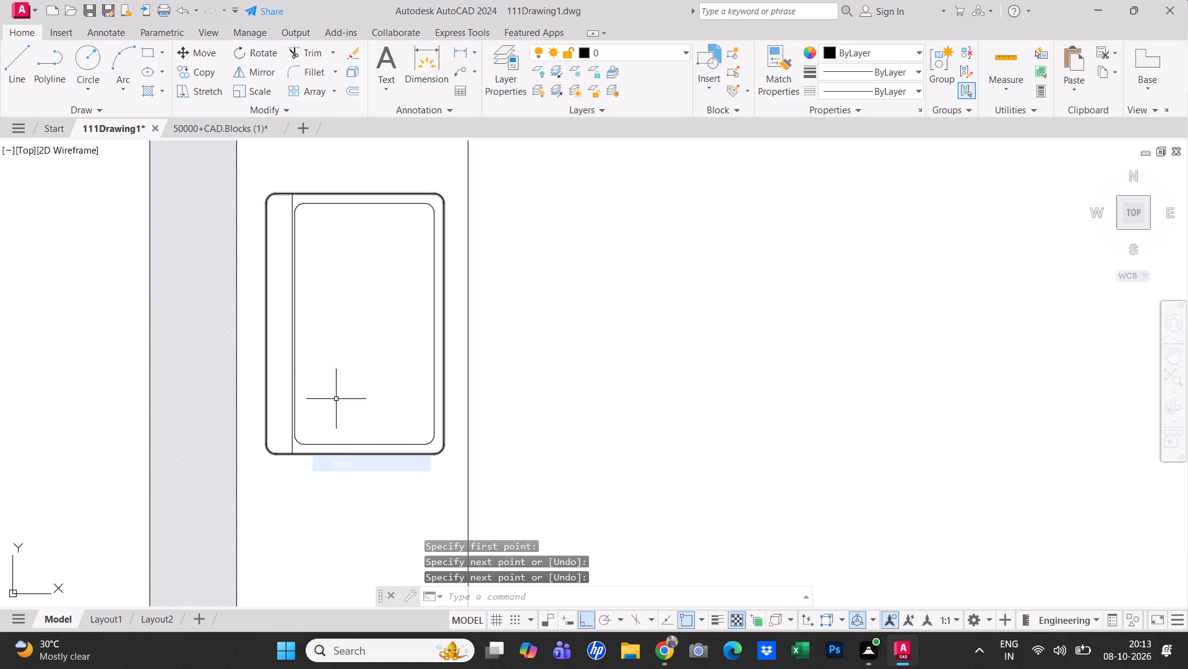
Draw a small circle just inside the inner outline, midway along its wall-side edge.
click(95, 62)
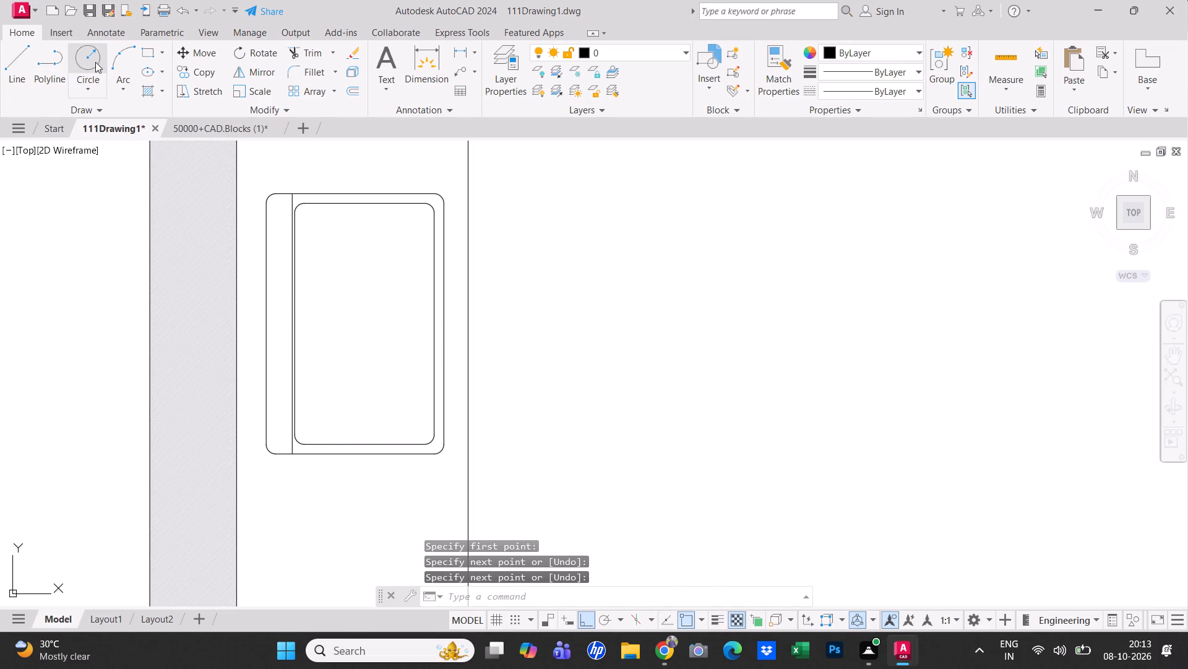
click(303, 325)
click(306, 328)
right_click(306, 328)
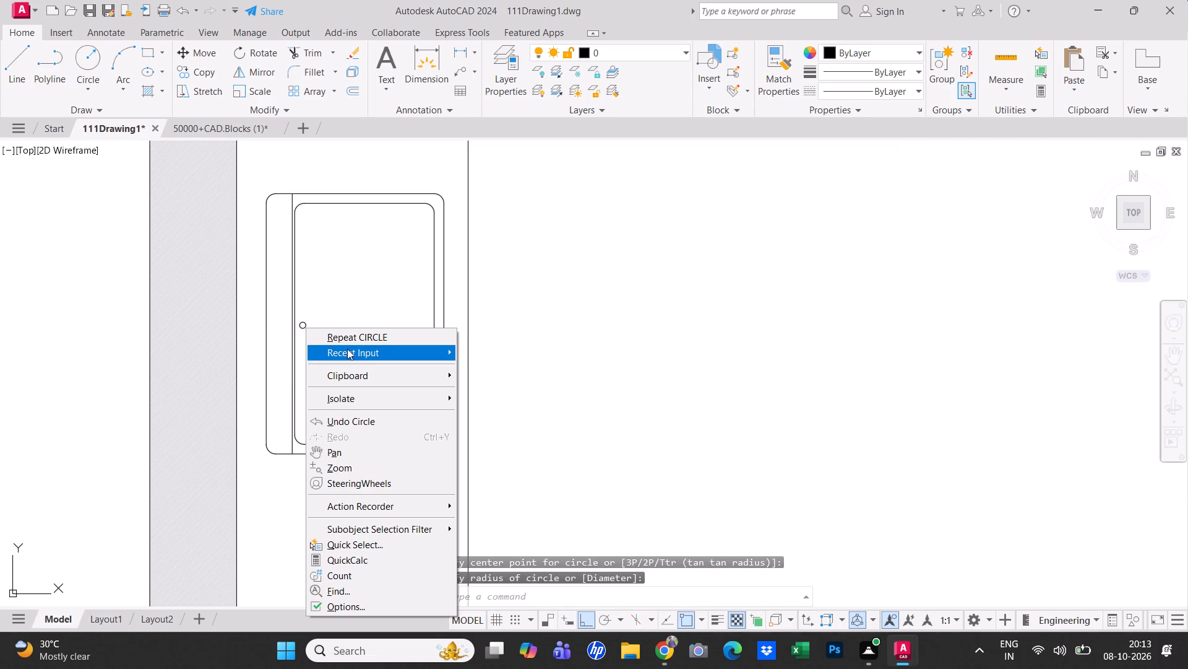
click(347, 341)
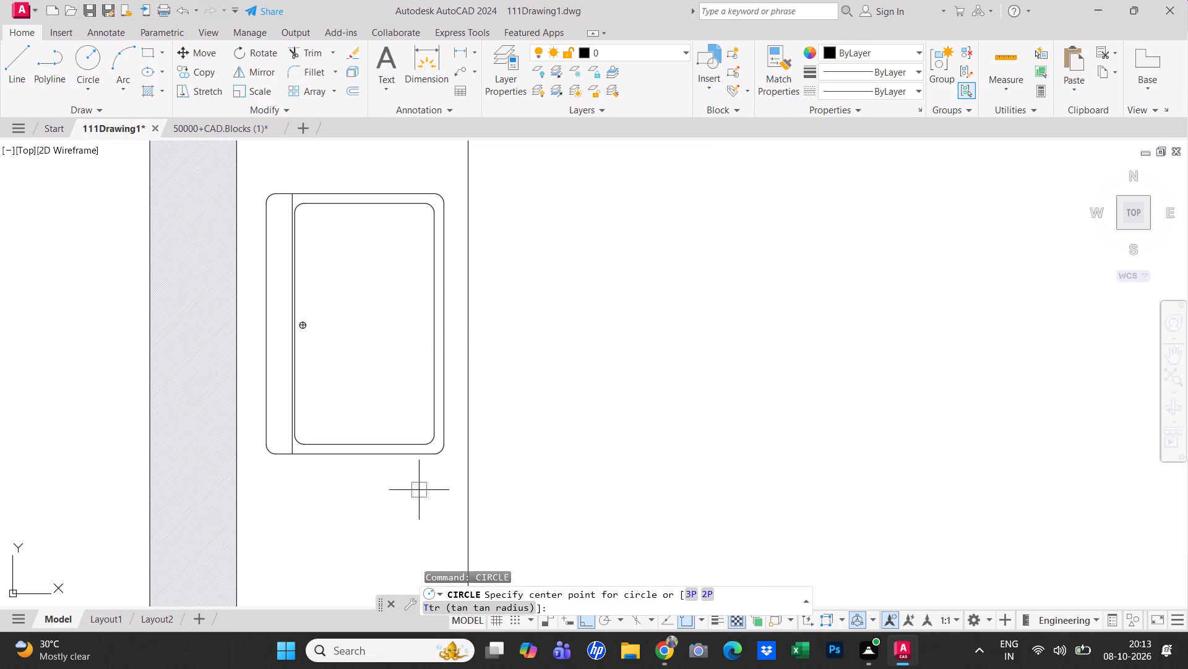
key(Escape)
Group the kitchen counter fixture's two rounded outlines, vertical line and small circle into one object.
click(444, 507)
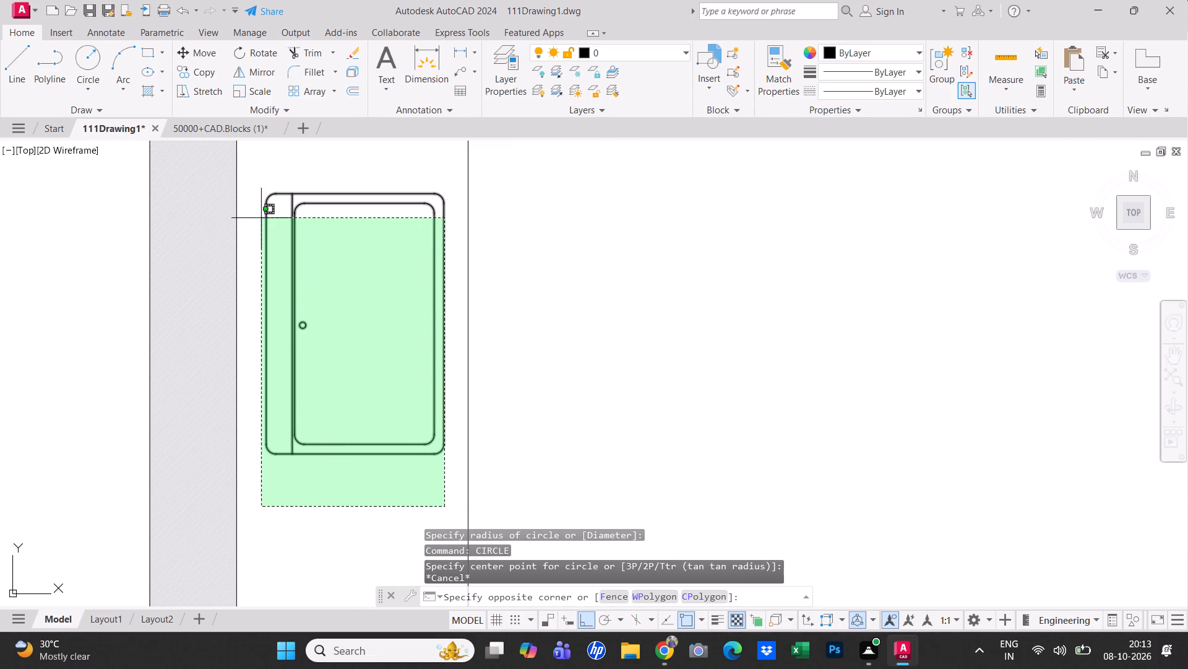
click(253, 161)
text(g)
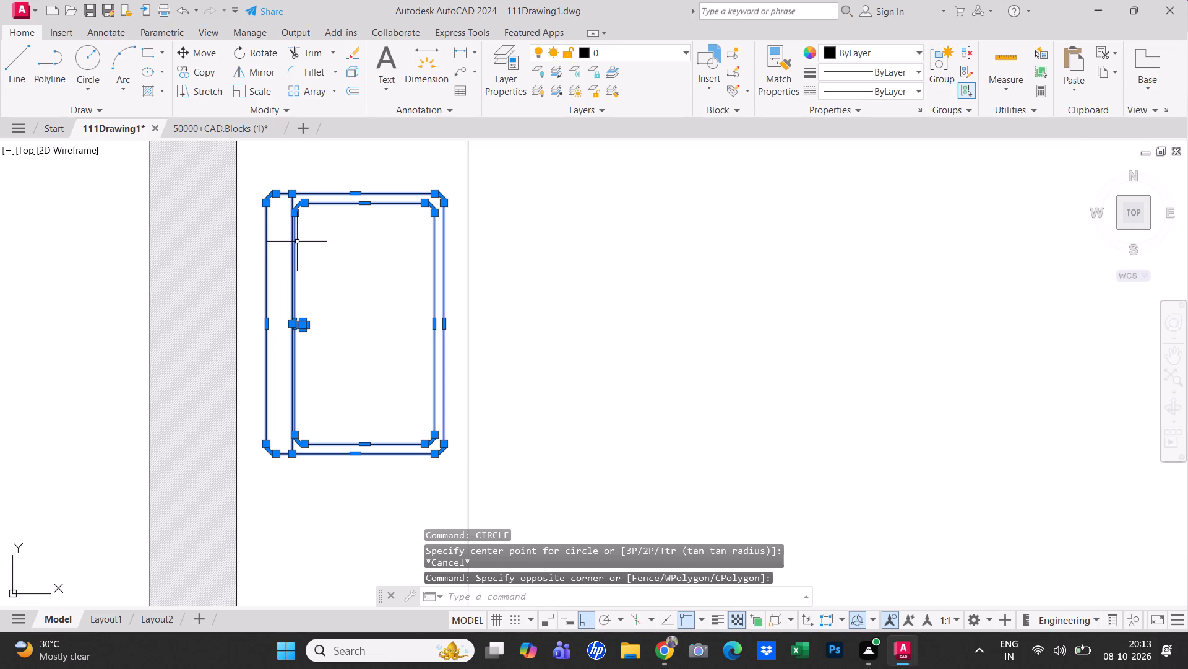
key(space)
key(Escape)
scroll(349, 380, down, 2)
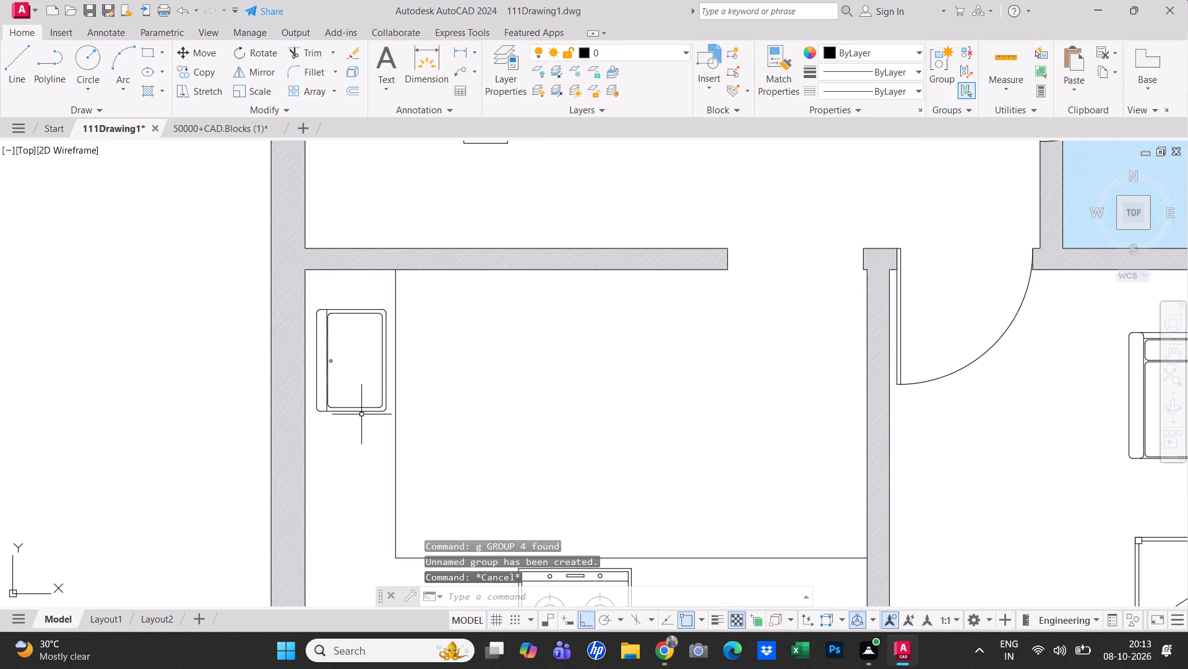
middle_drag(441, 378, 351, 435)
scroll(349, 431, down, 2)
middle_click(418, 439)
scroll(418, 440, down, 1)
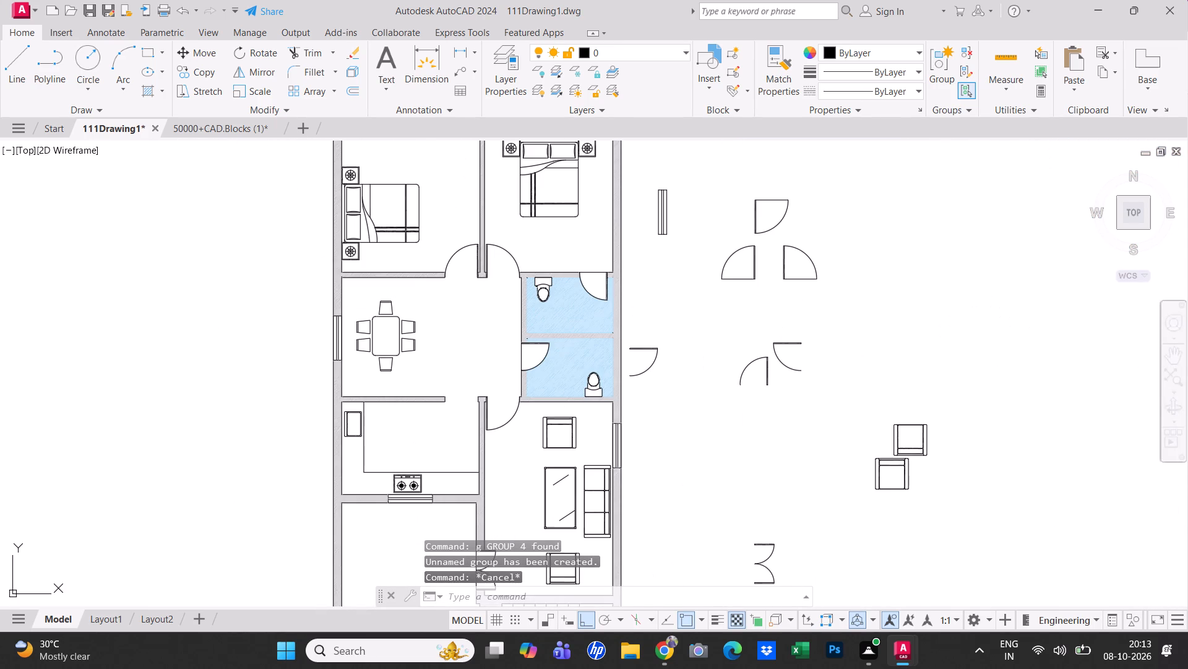
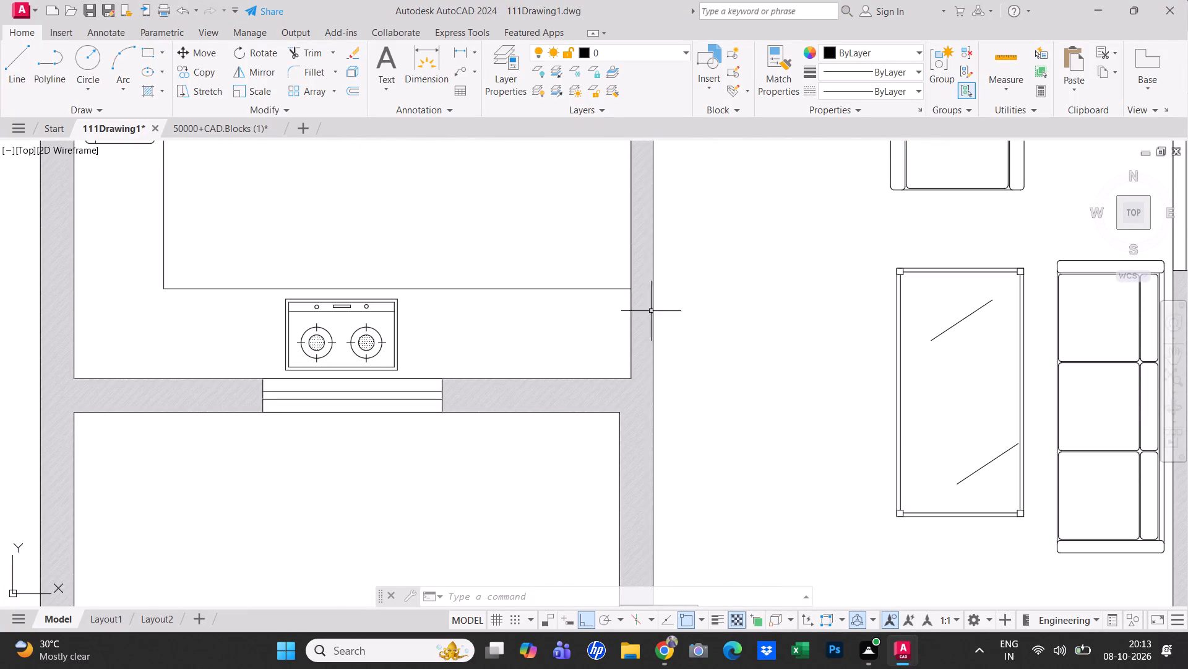
Offset the kitchen's inner wall line on the living-room side by 2' into the kitchen.
click(630, 300)
key(Escape)
scroll(583, 344, down, 1)
middle_drag(583, 347, 583, 349)
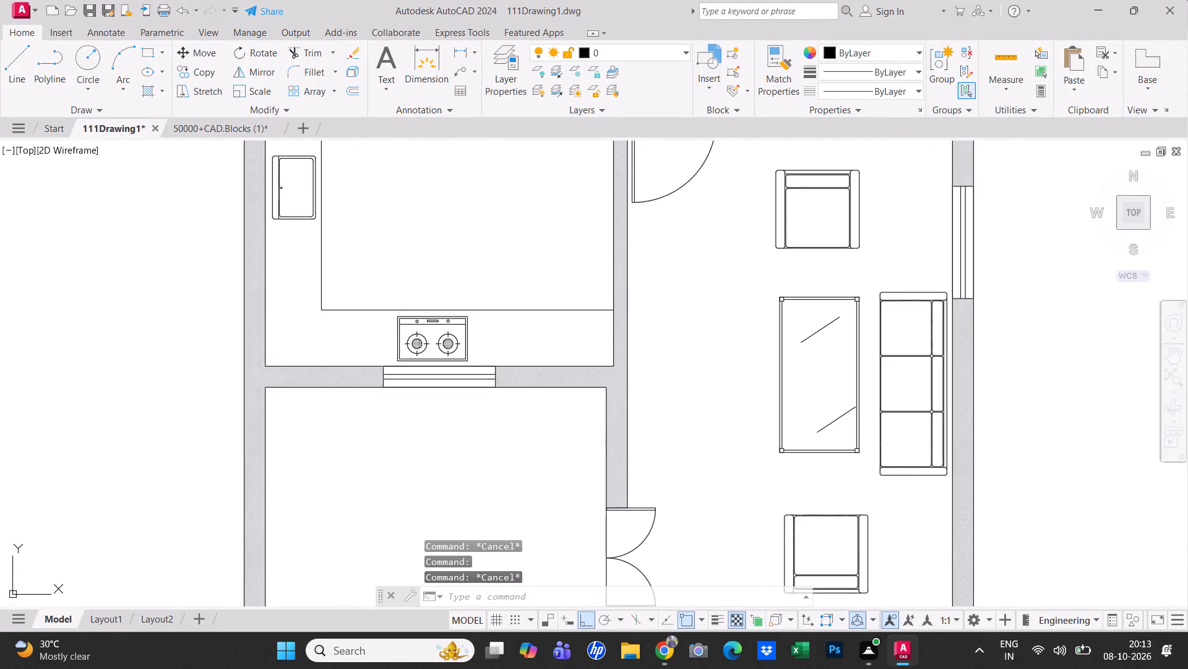
middle_drag(583, 349, 576, 385)
text(o)
key(space)
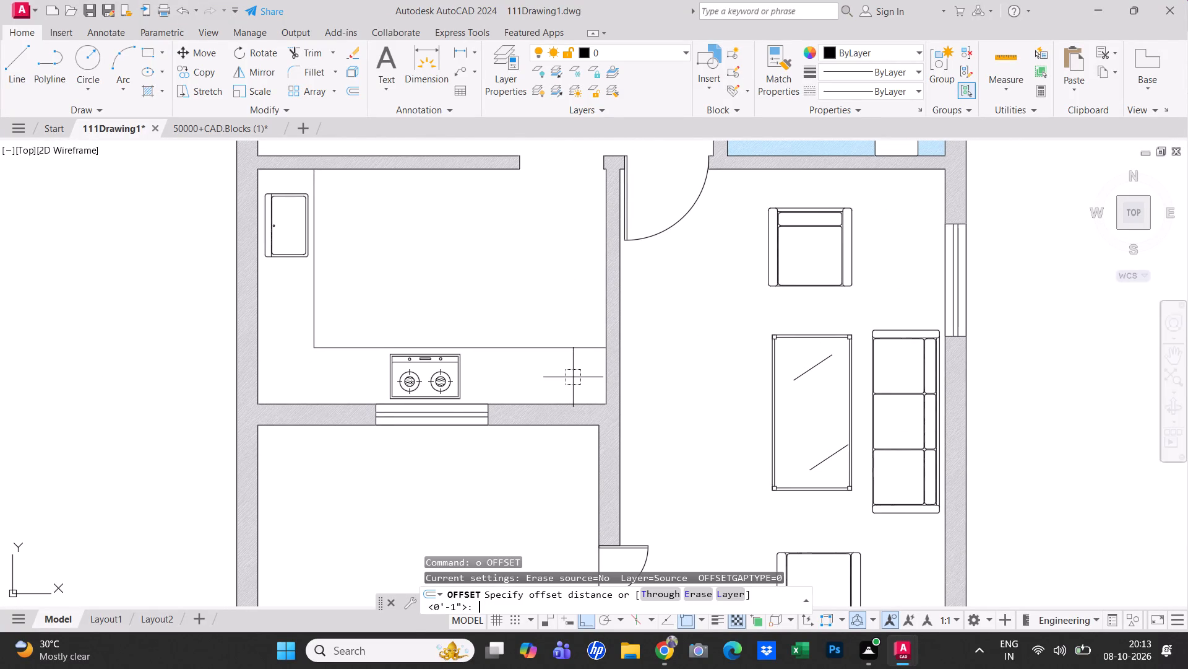
key(2)
key(apostrophe)
key(Return)
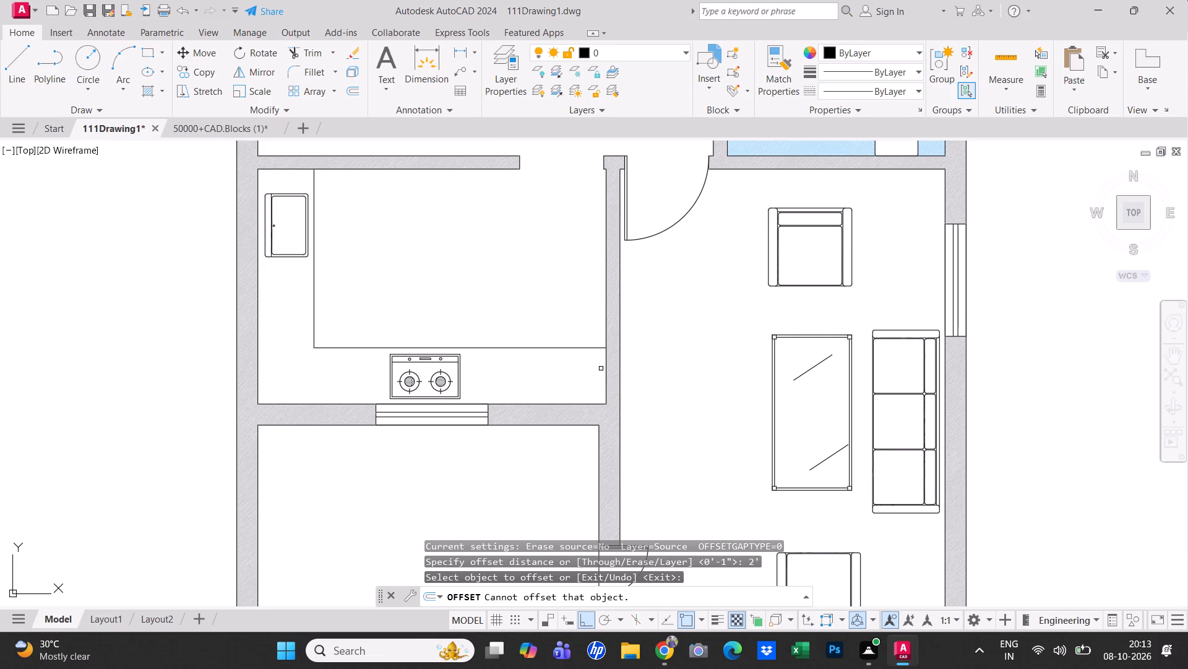
click(605, 364)
click(575, 363)
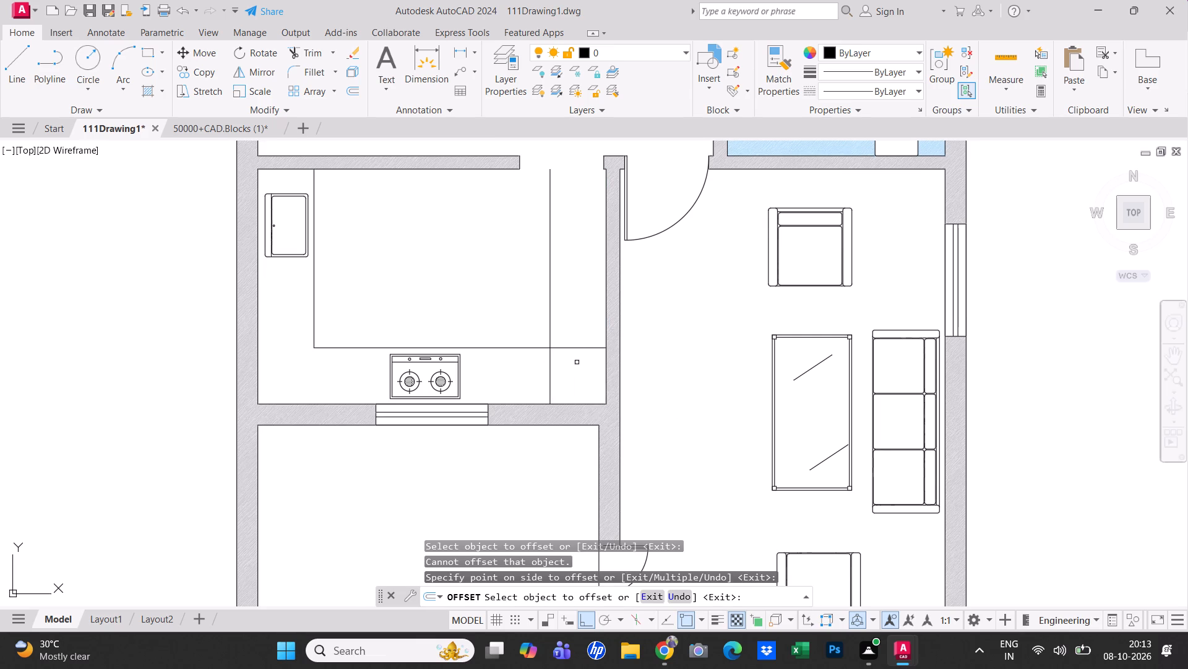
key(Escape)
Trim the offset line above the counter edge, keeping only the part that crosses the stove counter.
text(tr)
key(space)
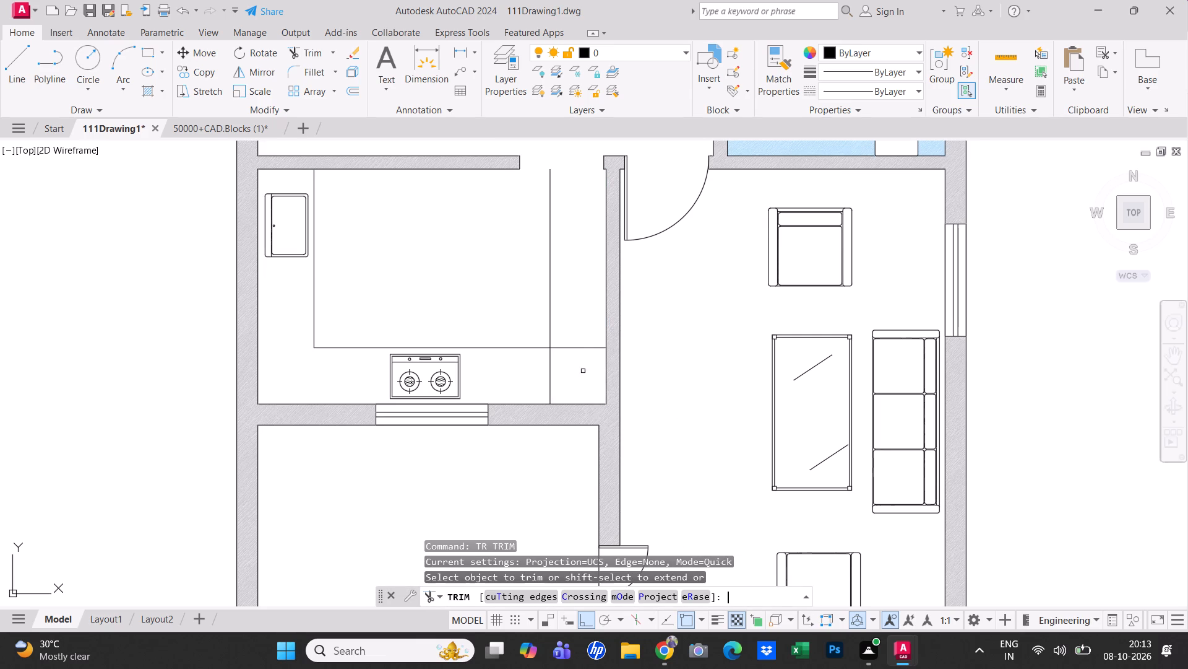
click(560, 320)
click(522, 319)
key(Escape)
Save the 111Drawing1 drawing.
scroll(556, 365, up, 1)
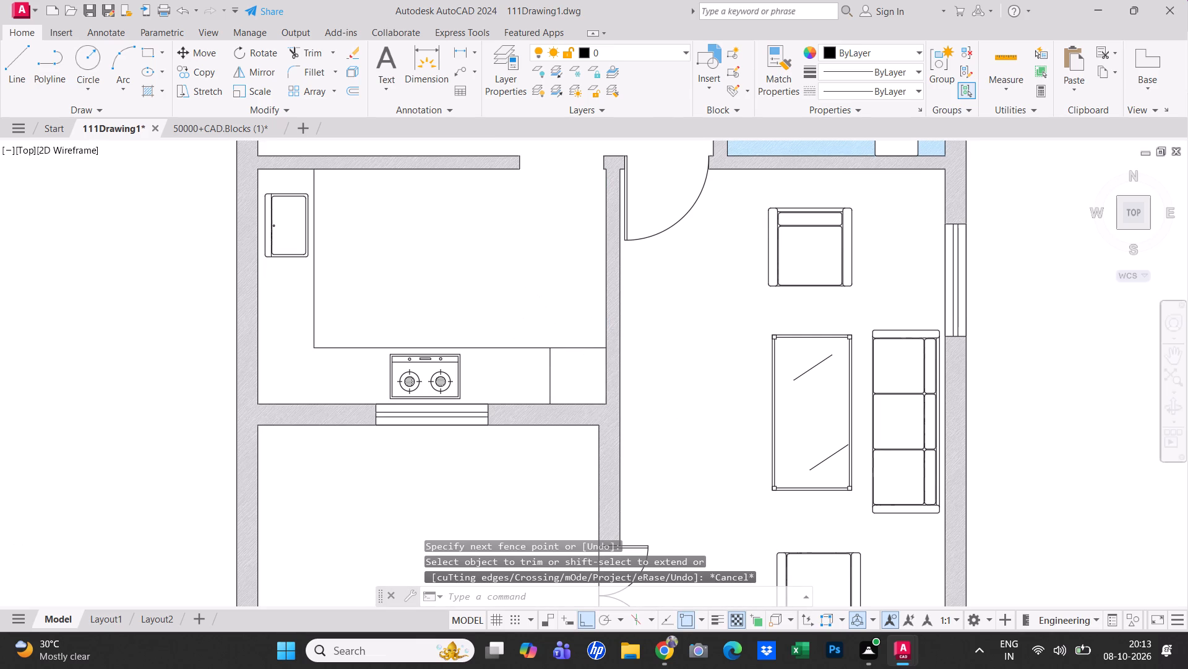
scroll(556, 365, up, 1)
scroll(559, 387, down, 2)
middle_drag(557, 400, 543, 444)
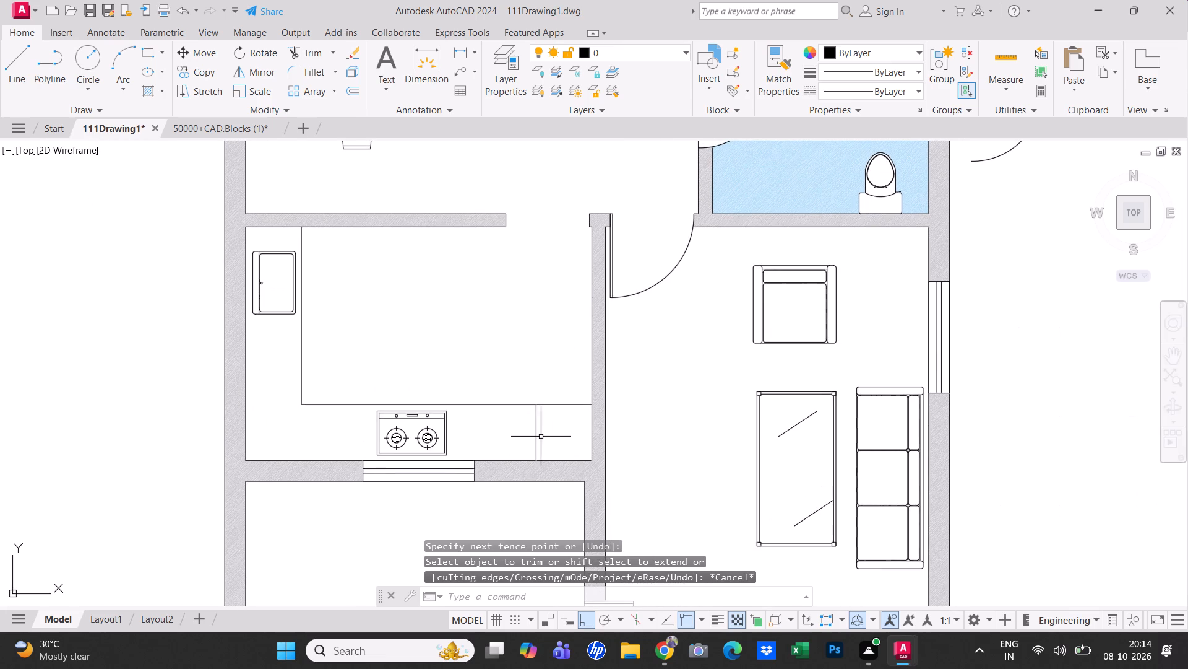
key(ctrl+s)
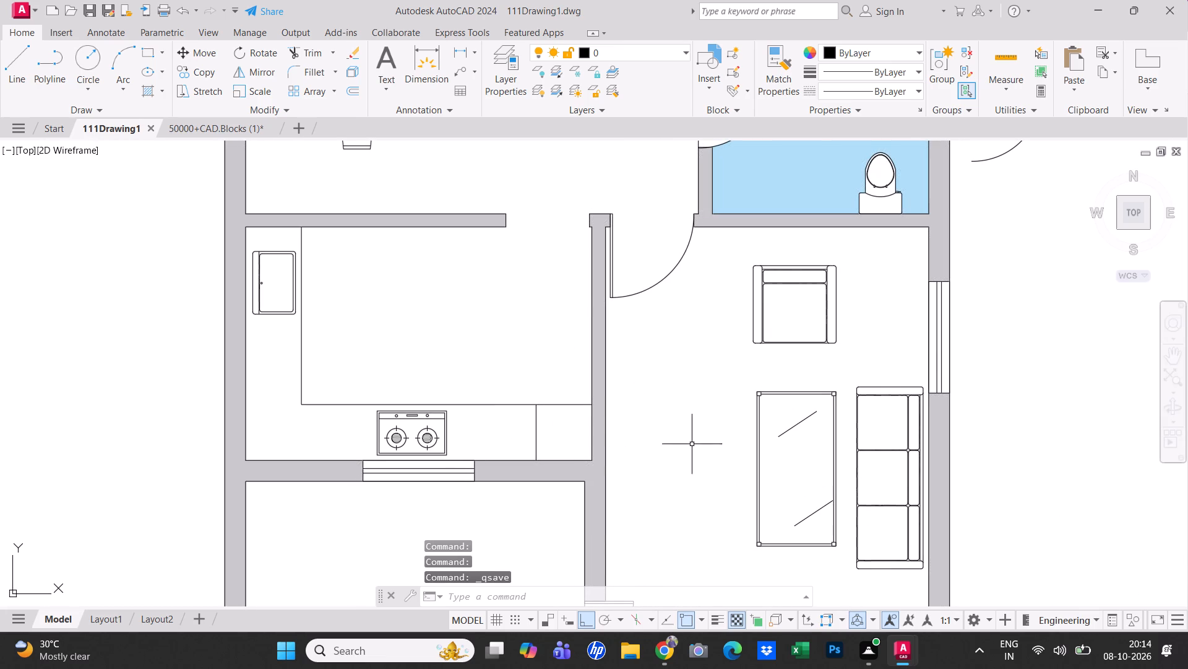
Try to save the 111Drawing1 drawing again.
scroll(640, 448, down, 2)
middle_drag(640, 440, 526, 367)
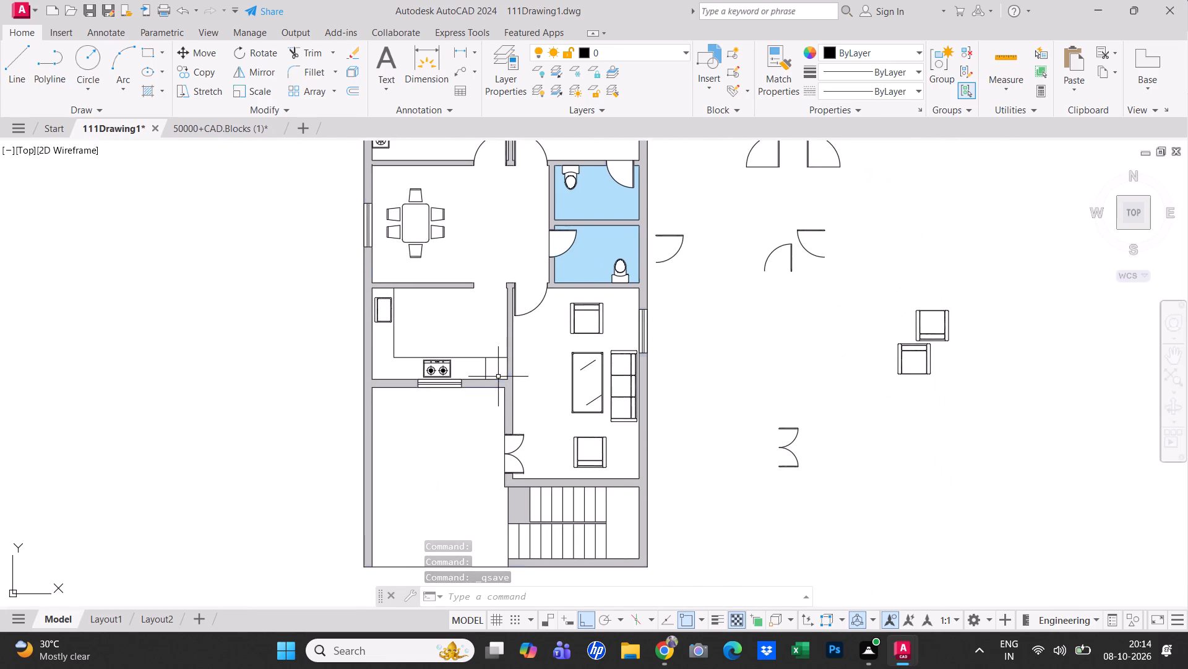
scroll(498, 377, up, 1)
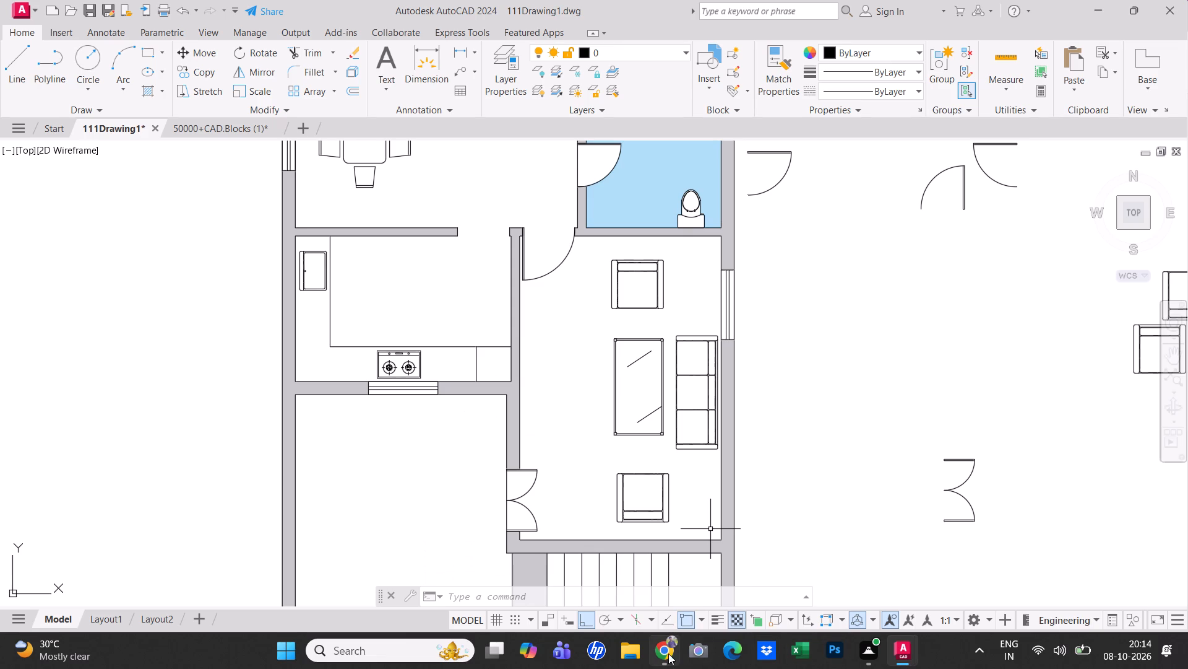
key(ctrl+s)
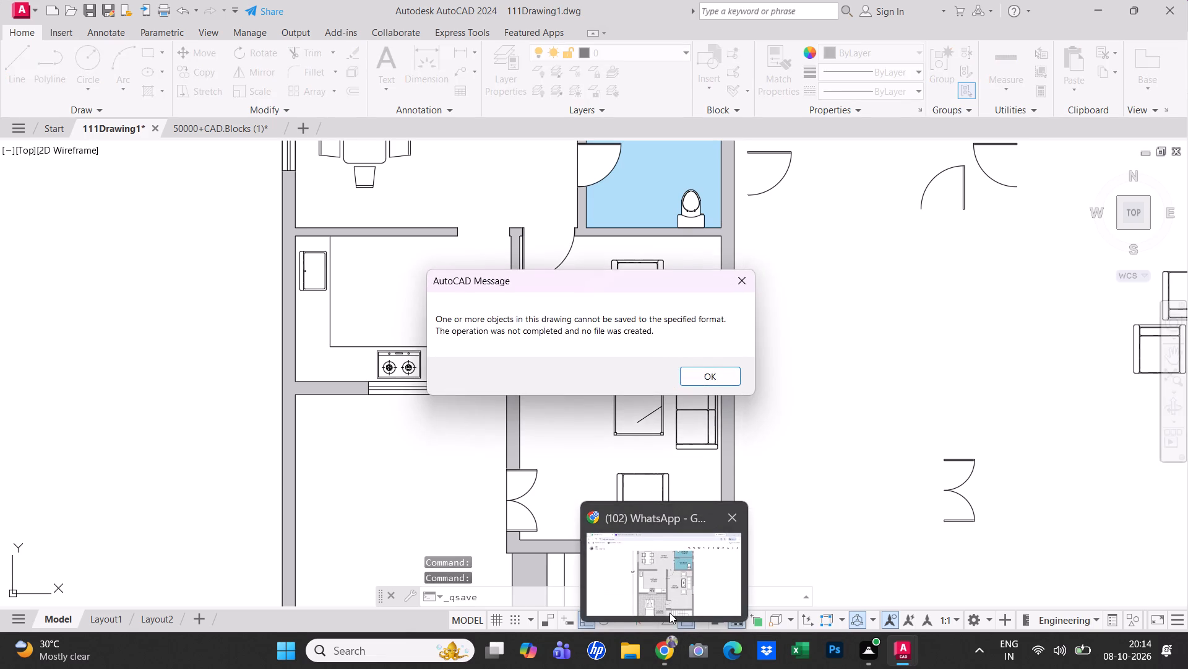
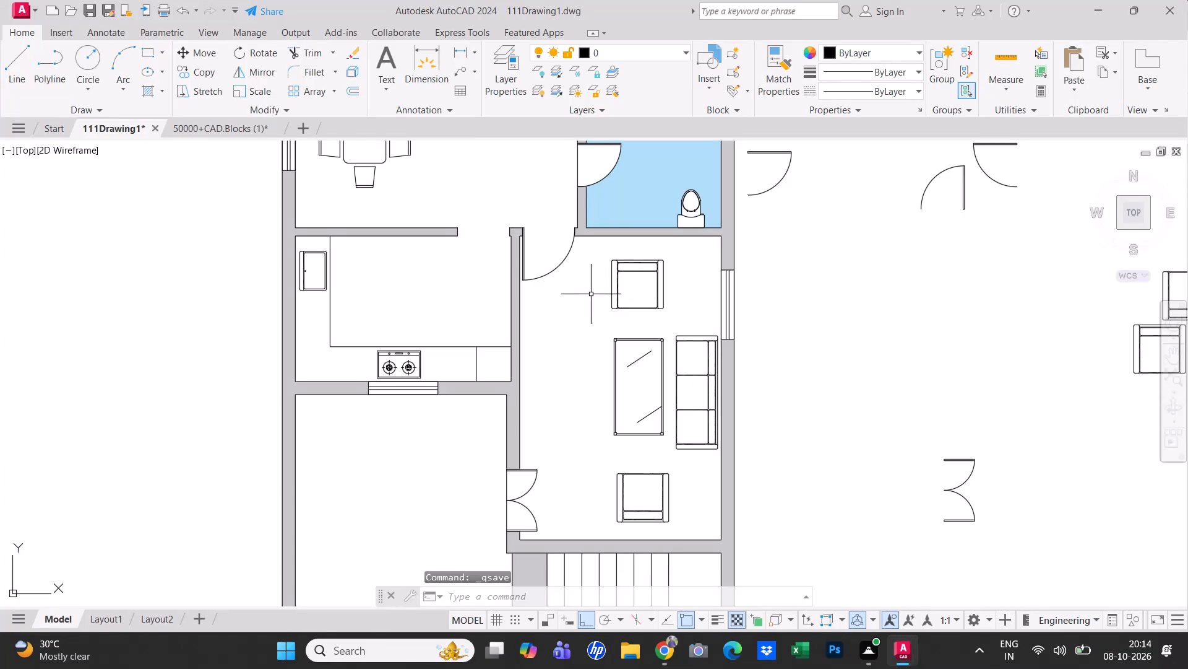
Save the 111Drawing1 drawing.
key(ctrl+s)
Switch to the 50000+CAD.Blocks (1) drawing and look through the block collections beyond the ranges and cooktops.
click(199, 128)
scroll(631, 391, down, 1)
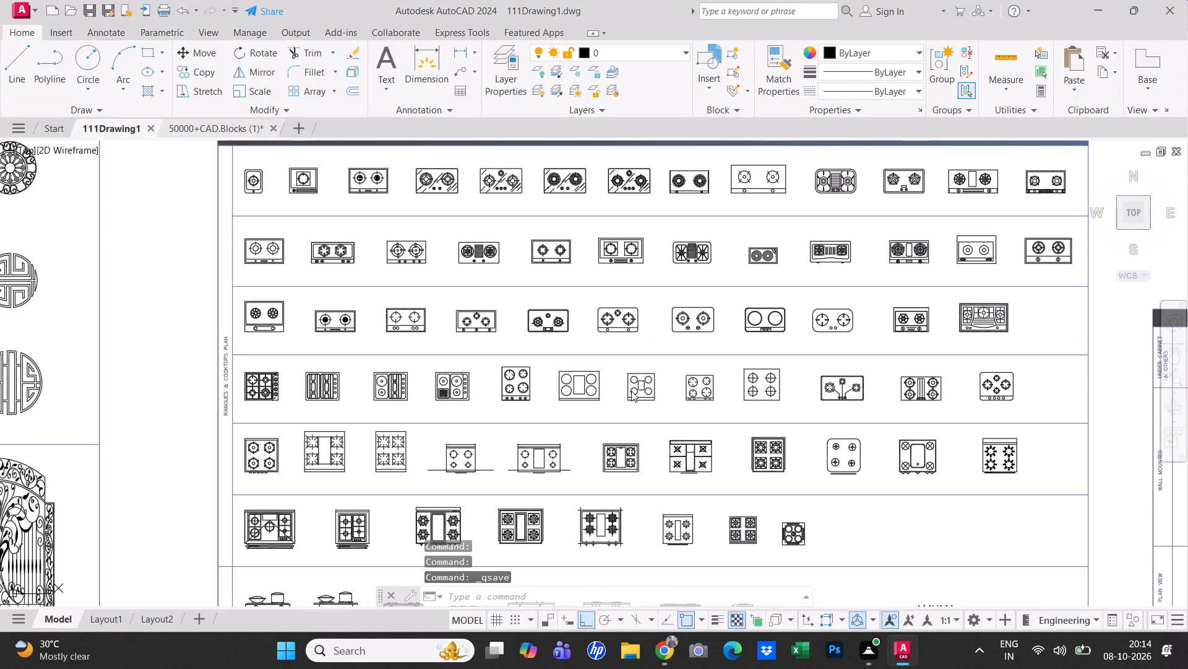
scroll(631, 391, down, 1)
middle_drag(827, 396, 214, 433)
scroll(222, 431, down, 2)
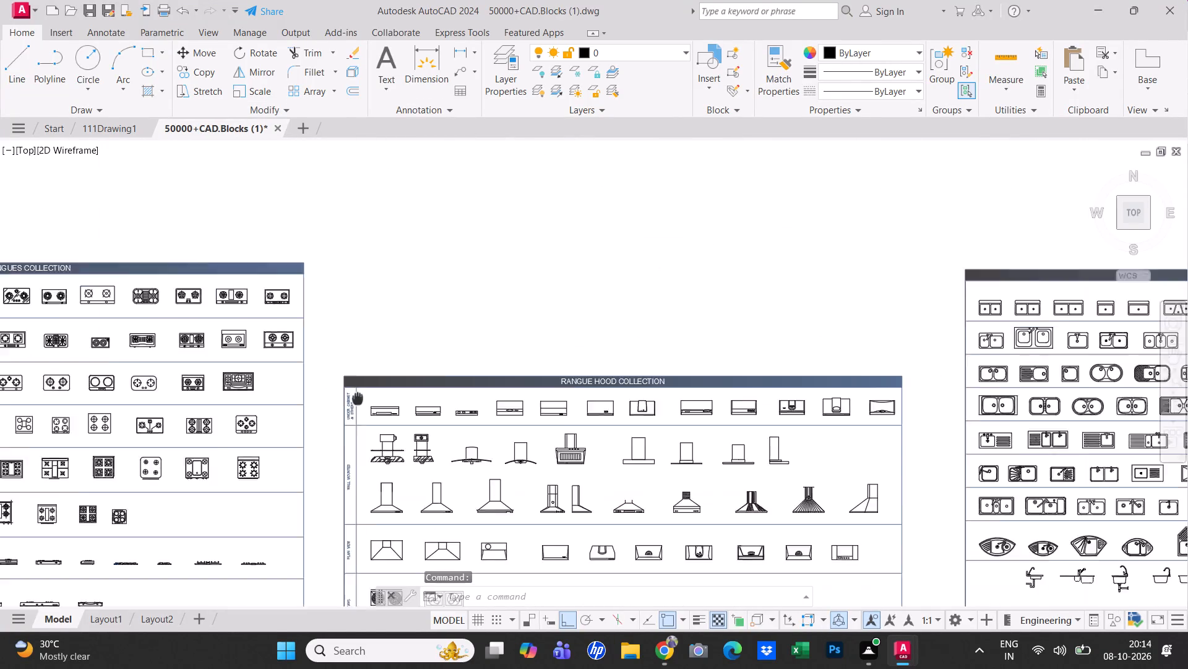
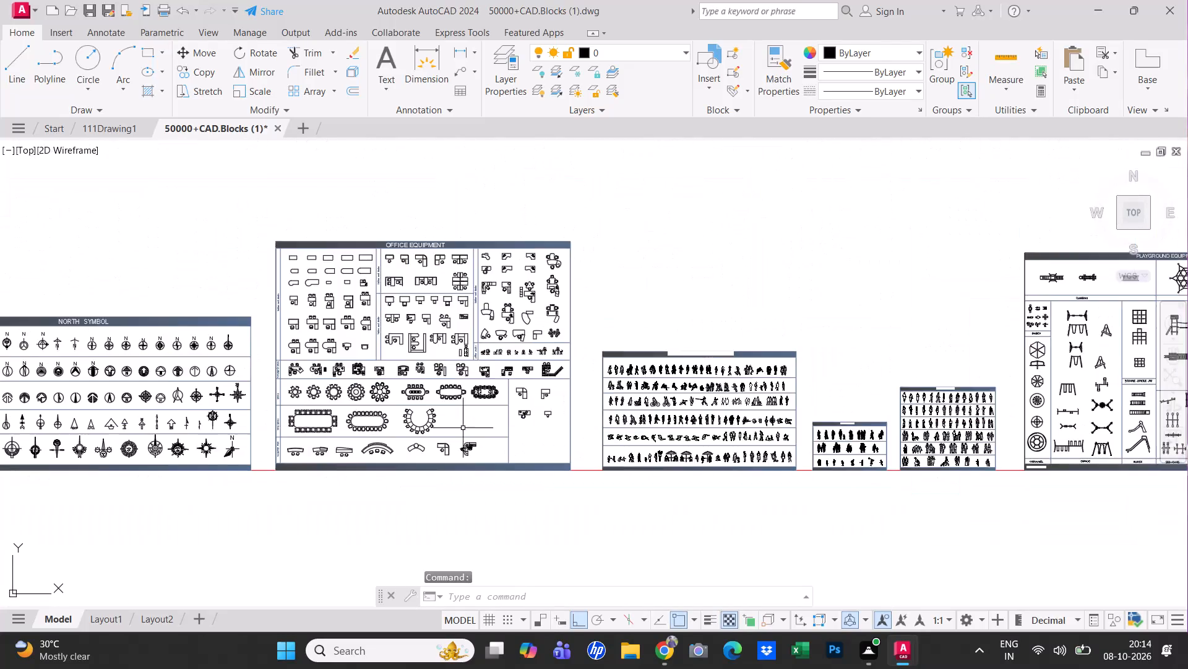
Look through the remaining block collections, from office equipment past trees and plants, up to the Cars - Elevation and Plan sheet.
scroll(564, 426, down, 1)
middle_drag(866, 406, 13, 407)
middle_drag(704, 390, 0, 397)
middle_drag(764, 372, 735, 372)
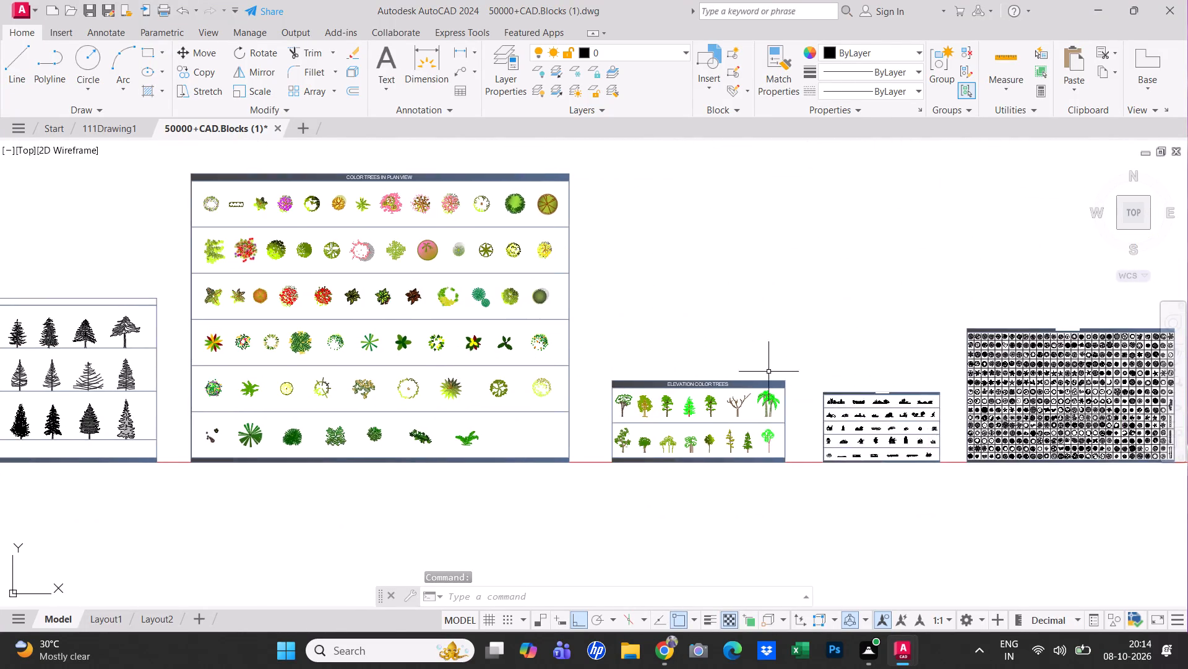
middle_drag(735, 372, 247, 364)
scroll(819, 362, up, 2)
middle_drag(805, 361, 0, 354)
middle_drag(653, 349, 604, 361)
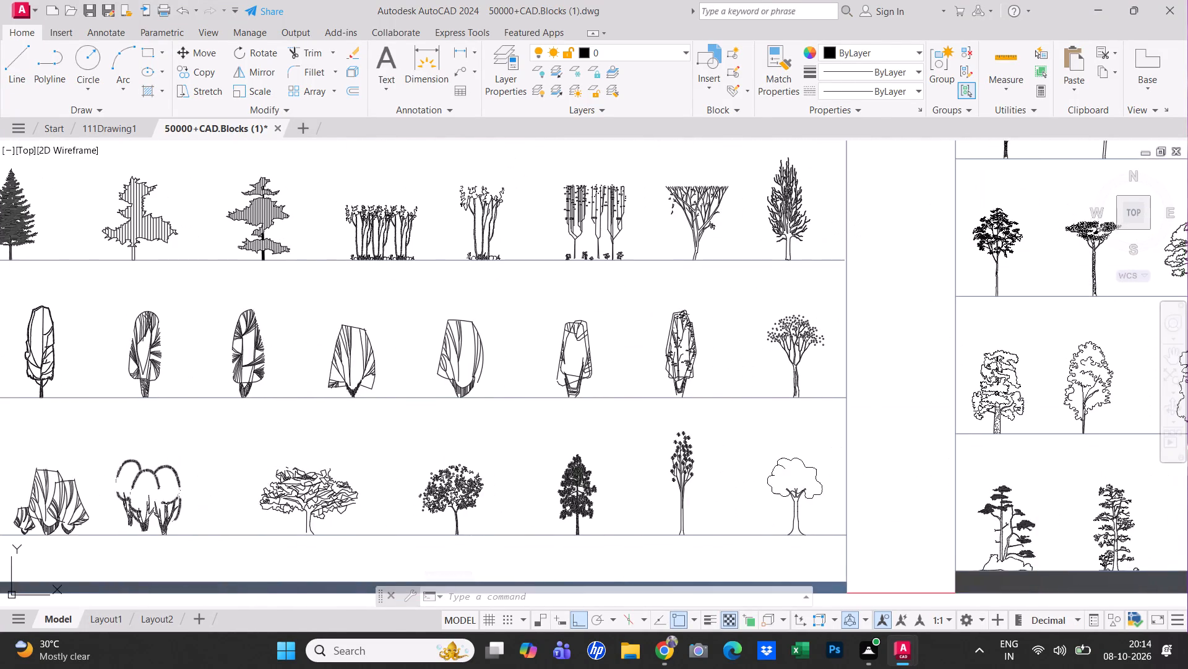
middle_drag(604, 361, 12, 369)
scroll(12, 369, down, 4)
middle_drag(467, 359, 1, 364)
middle_drag(819, 375, 300, 525)
scroll(424, 470, down, 1)
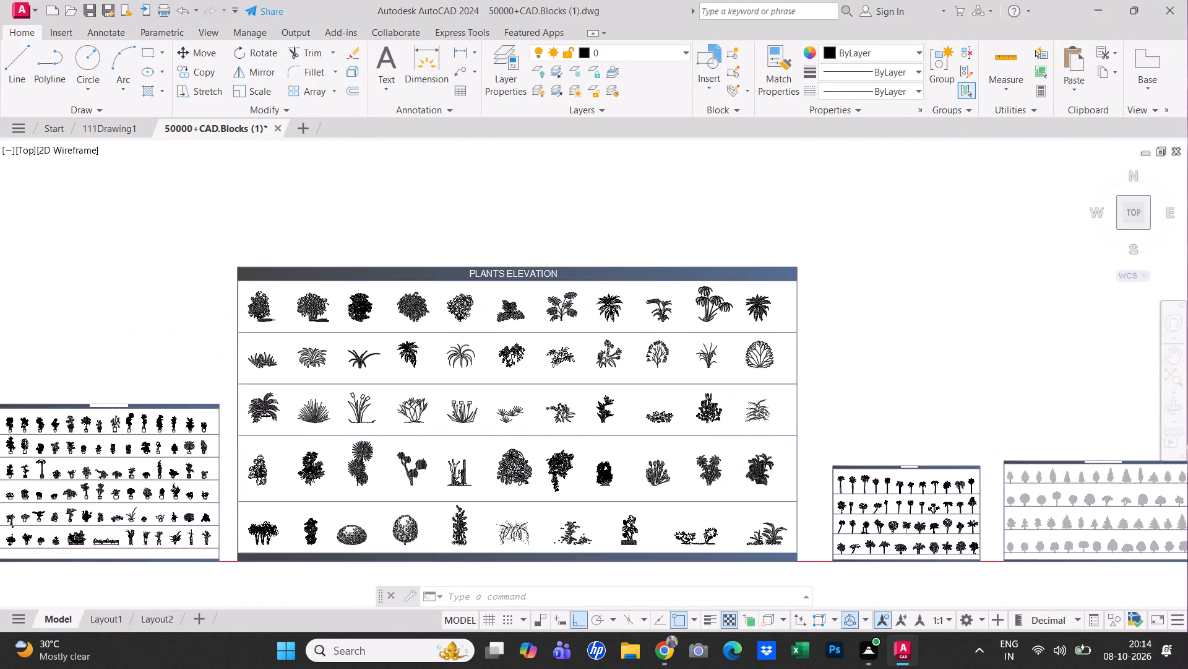
scroll(443, 463, down, 1)
middle_drag(853, 435, 113, 362)
scroll(521, 401, up, 3)
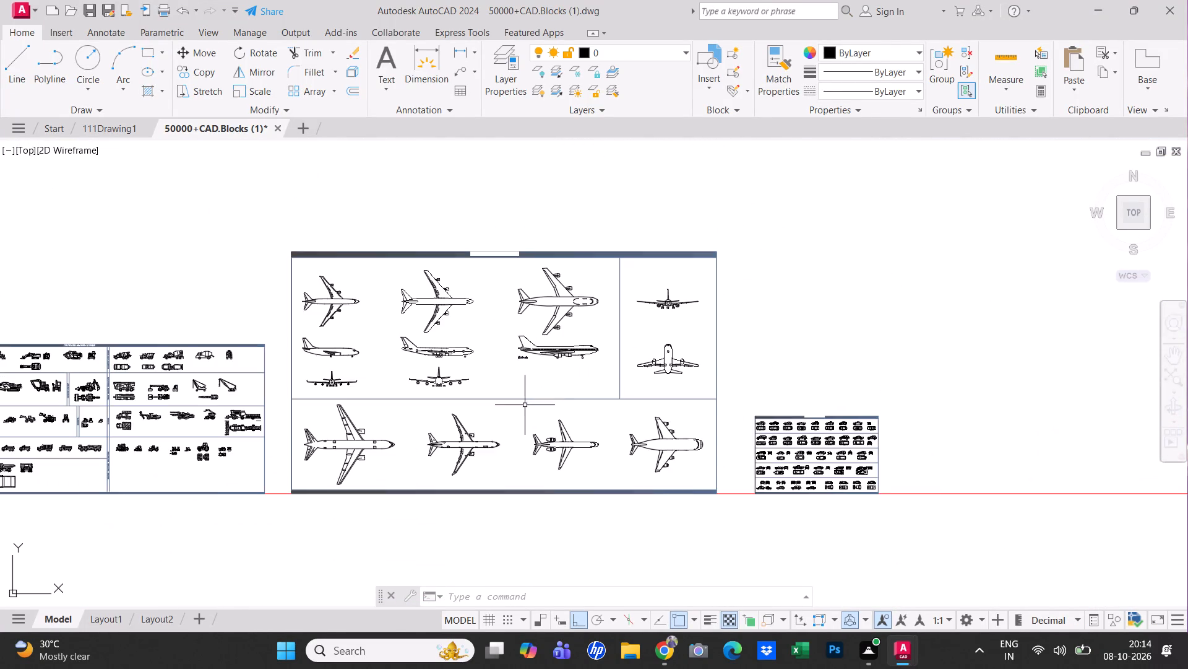
scroll(678, 443, up, 3)
middle_drag(848, 431, 295, 291)
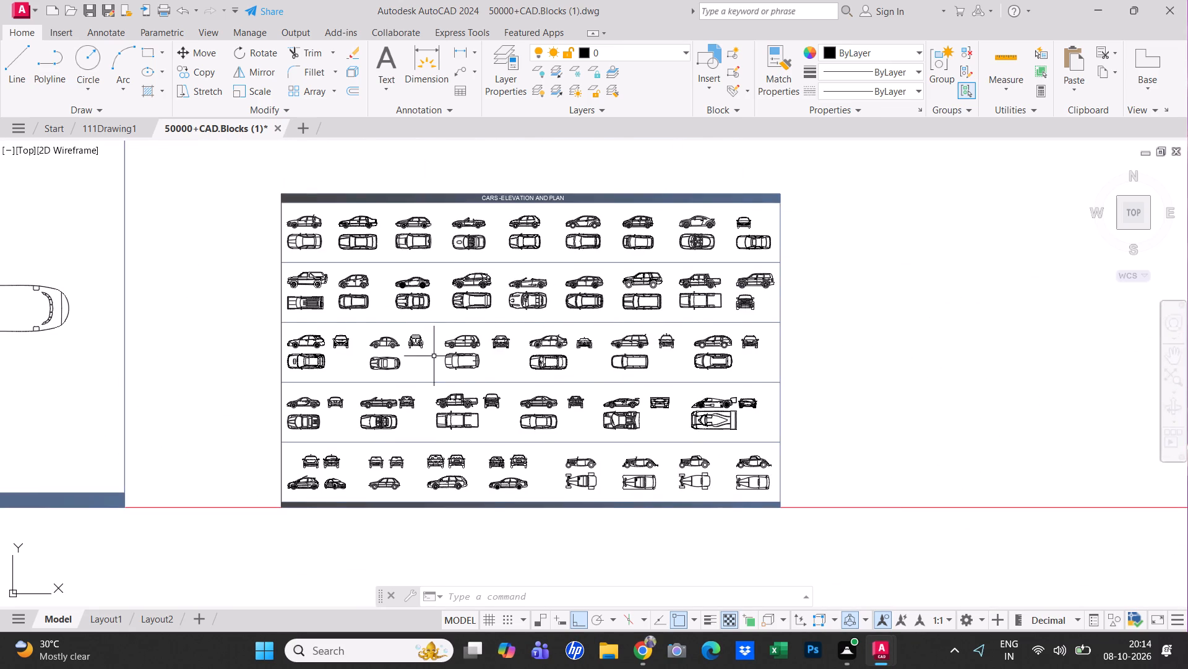
scroll(480, 396, up, 1)
middle_drag(586, 398, 669, 400)
middle_drag(598, 377, 606, 430)
middle_drag(600, 410, 622, 437)
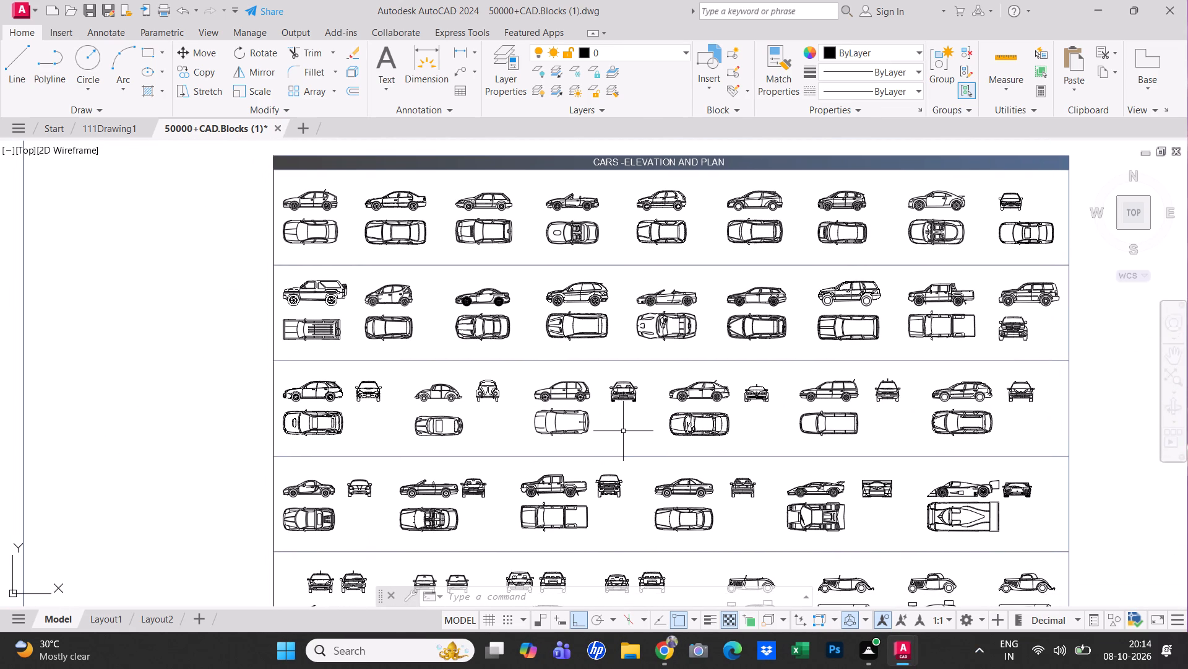
Look back through the airplane, construction equipment and truck collections for a suitable vehicle block.
scroll(622, 431, down, 1)
middle_drag(477, 454, 757, 432)
scroll(758, 432, down, 1)
scroll(295, 413, down, 1)
middle_drag(295, 413, 295, 415)
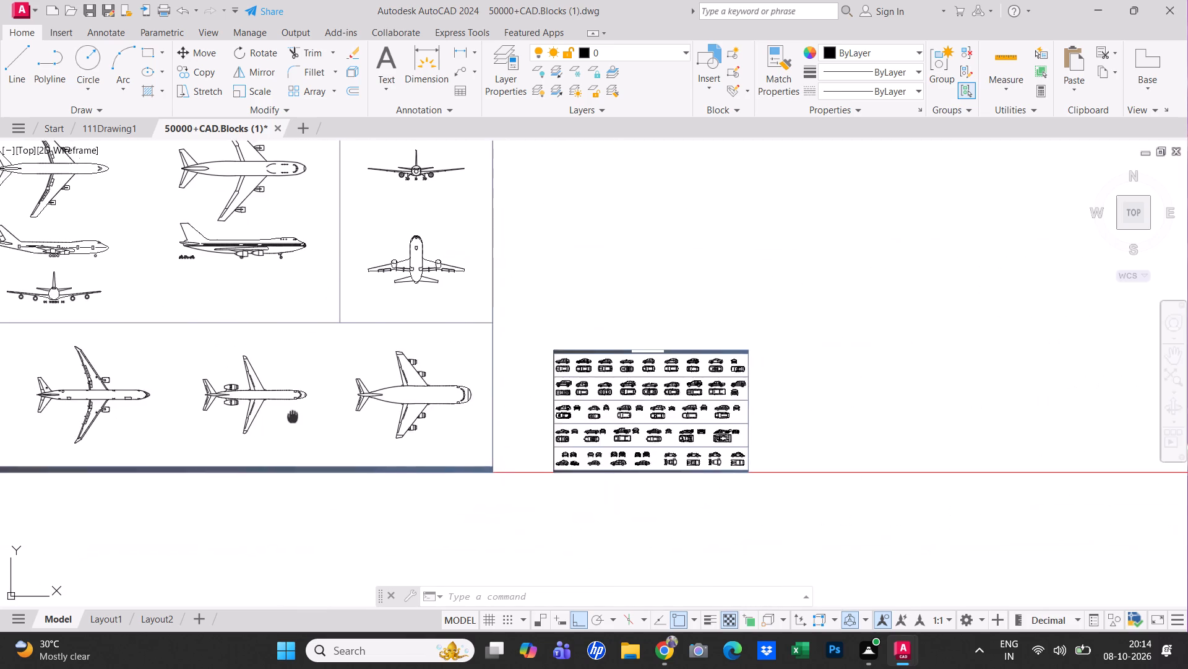
middle_drag(295, 415, 375, 416)
scroll(295, 415, down, 2)
middle_drag(161, 382, 274, 375)
scroll(127, 378, up, 3)
middle_drag(127, 378, 135, 374)
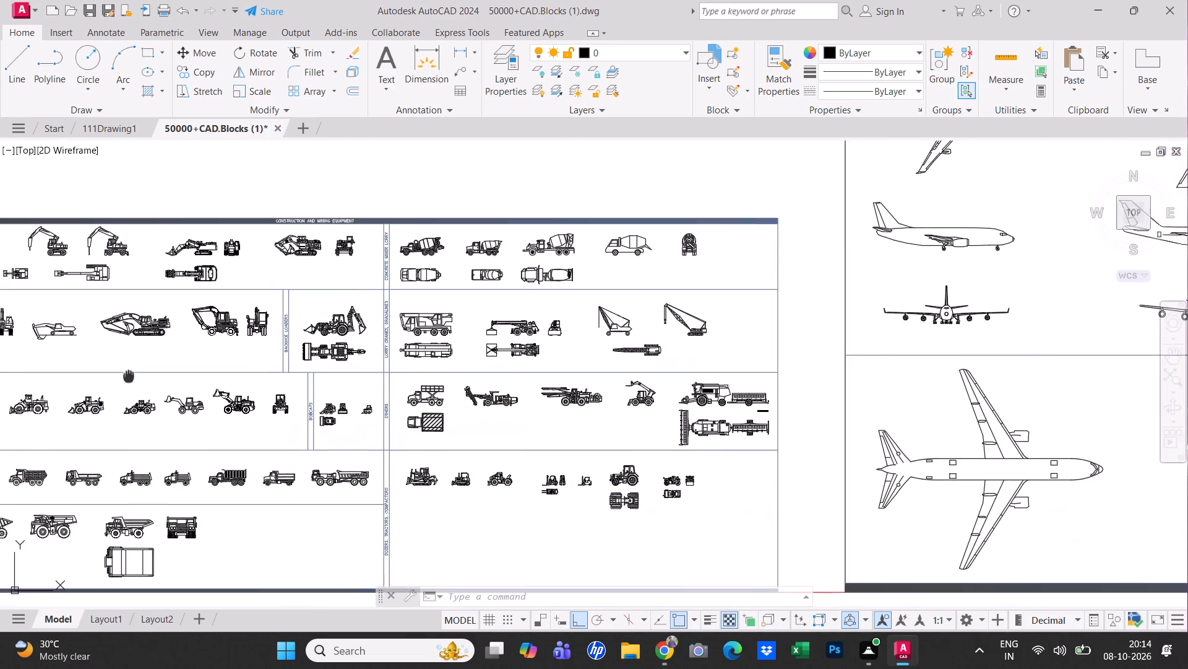
middle_drag(135, 374, 286, 379)
middle_drag(138, 357, 565, 351)
scroll(341, 351, down, 1)
middle_drag(220, 359, 562, 345)
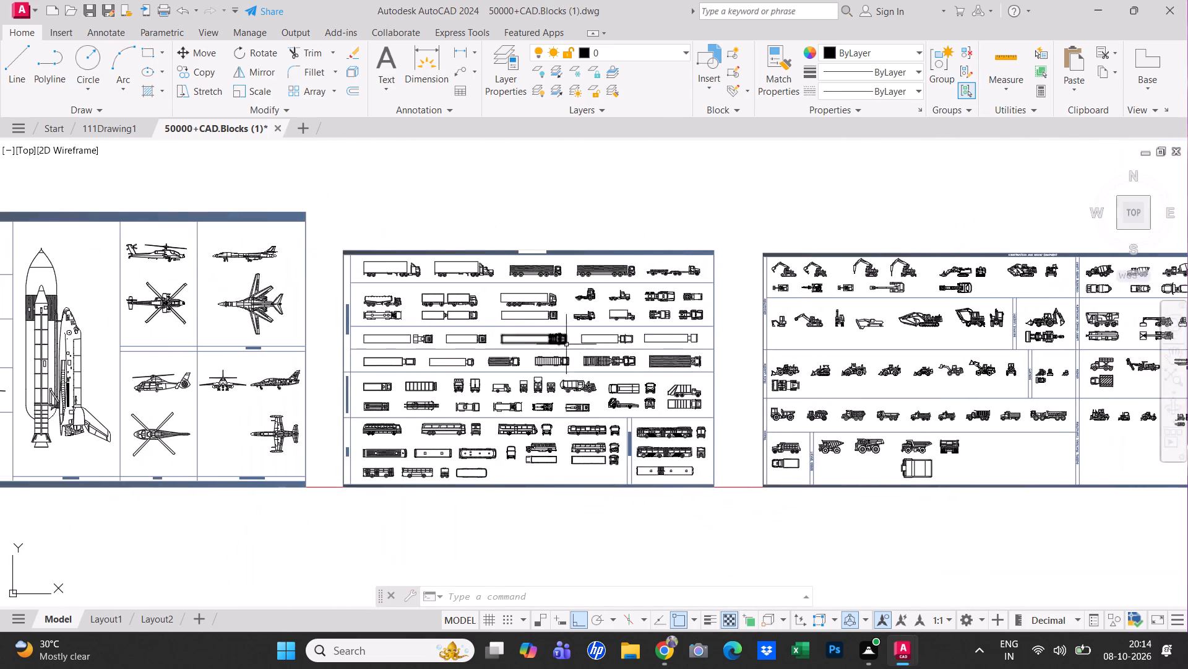
middle_drag(285, 365, 648, 352)
middle_drag(48, 330, 566, 341)
middle_click(566, 341)
middle_click(566, 341)
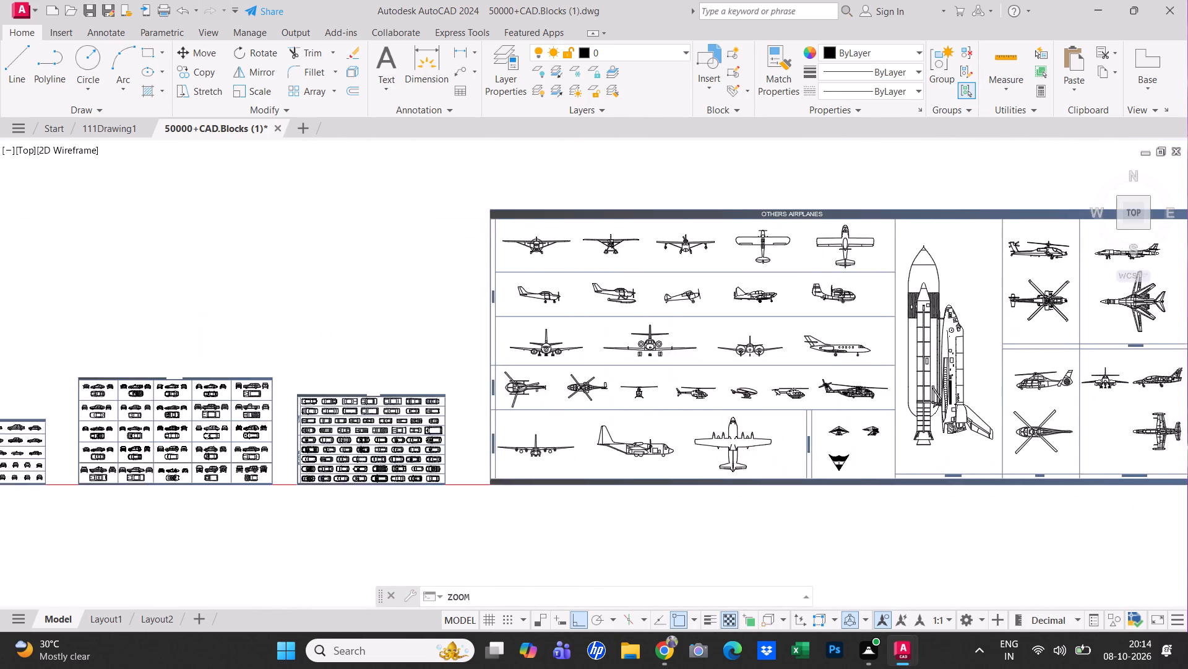
Examine the car collections in plan, complete and elevation views for a car to use in the floor plan.
middle_drag(663, 410, 0, 414)
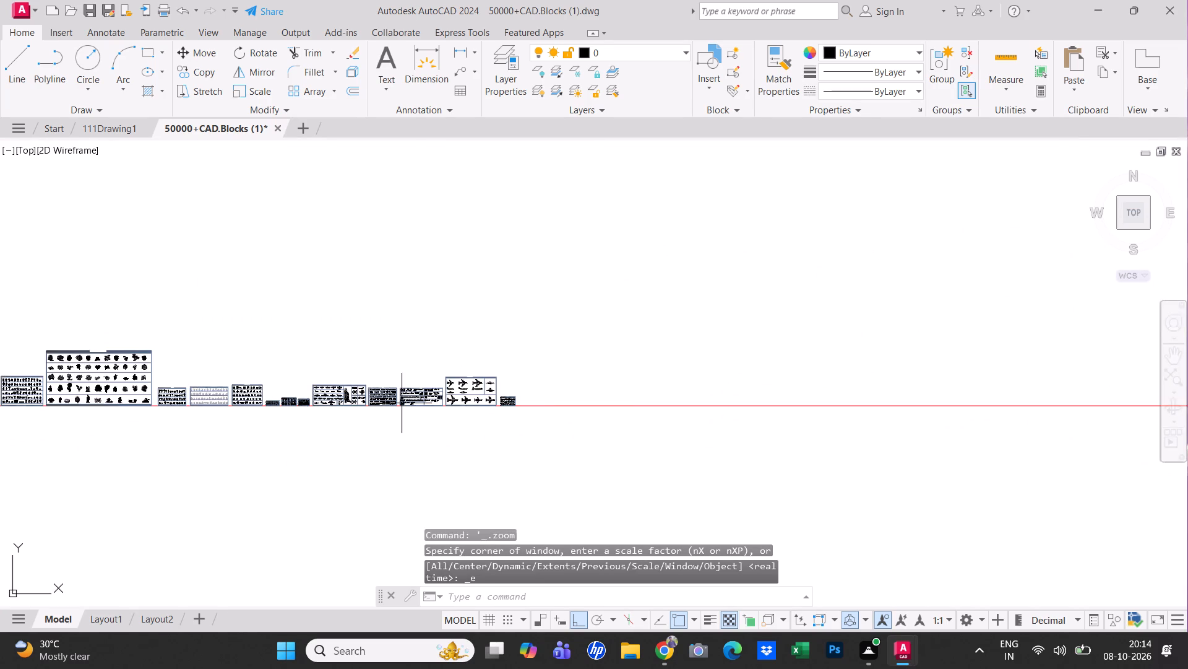
scroll(343, 410, up, 2)
scroll(515, 365, up, 2)
scroll(338, 419, up, 2)
middle_drag(338, 419, 396, 406)
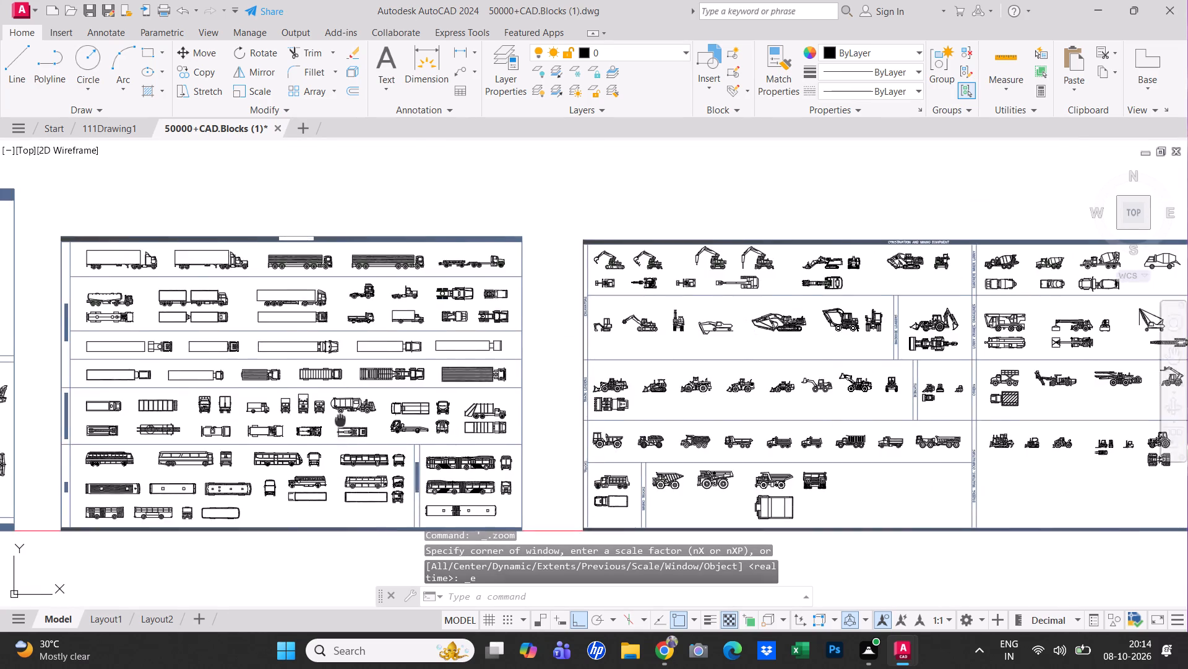
middle_drag(396, 406, 627, 358)
scroll(627, 357, down, 1)
middle_drag(0, 361, 363, 365)
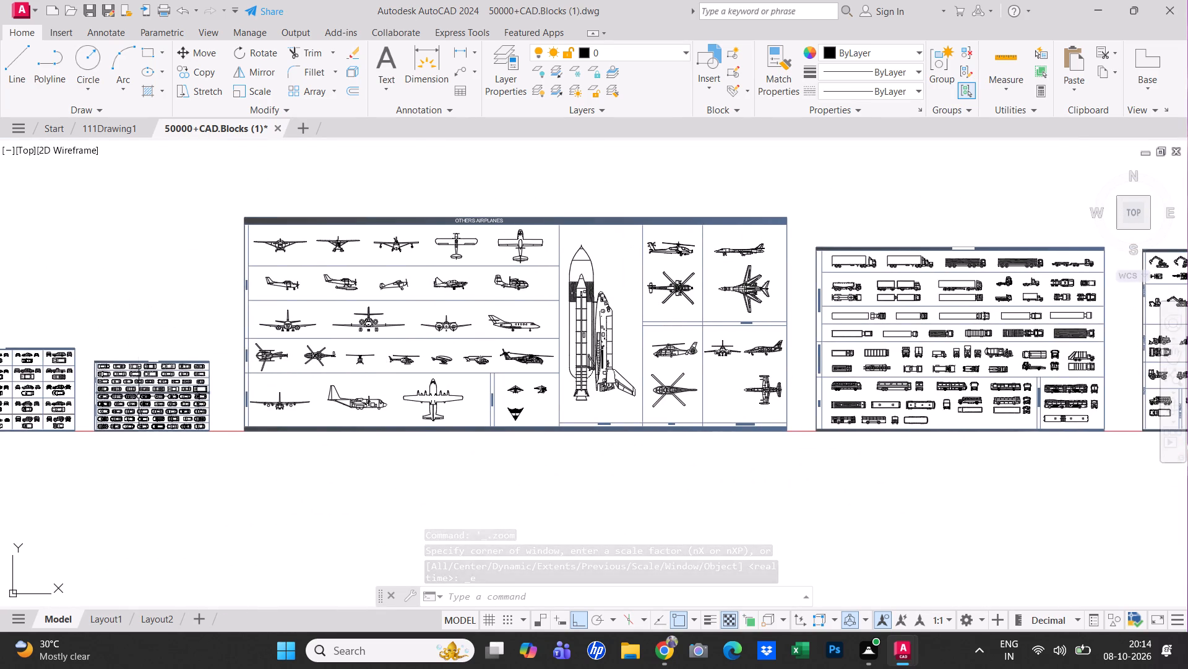
middle_drag(139, 396, 243, 375)
scroll(242, 375, up, 3)
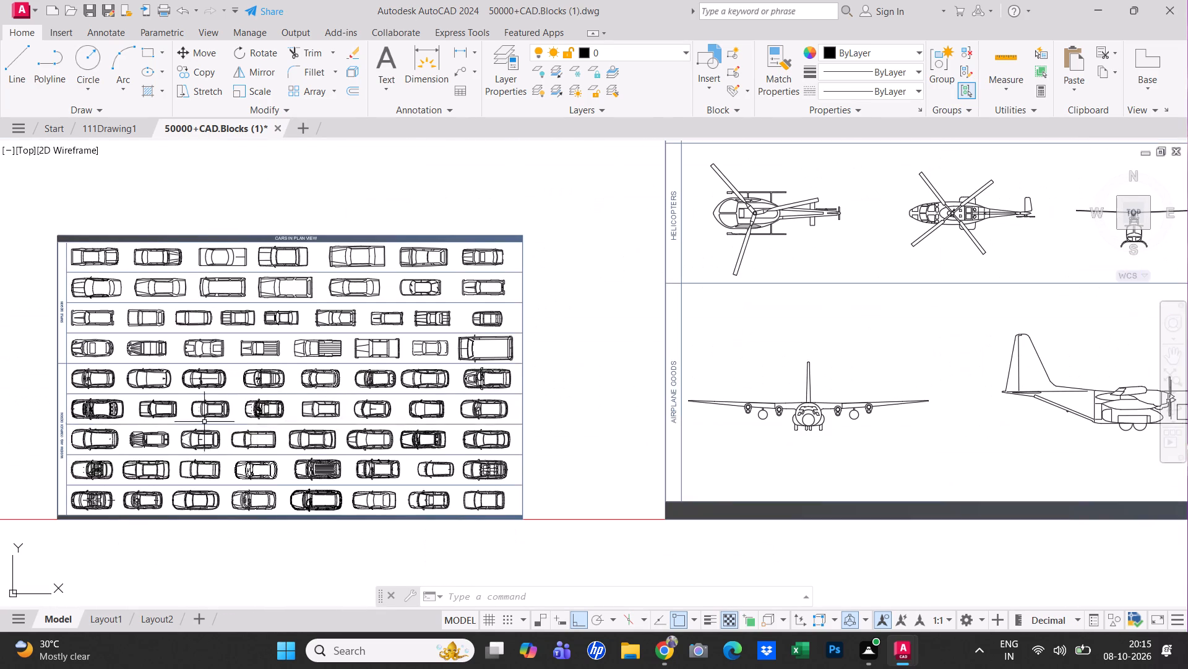
middle_drag(202, 423, 381, 414)
middle_drag(53, 313, 392, 323)
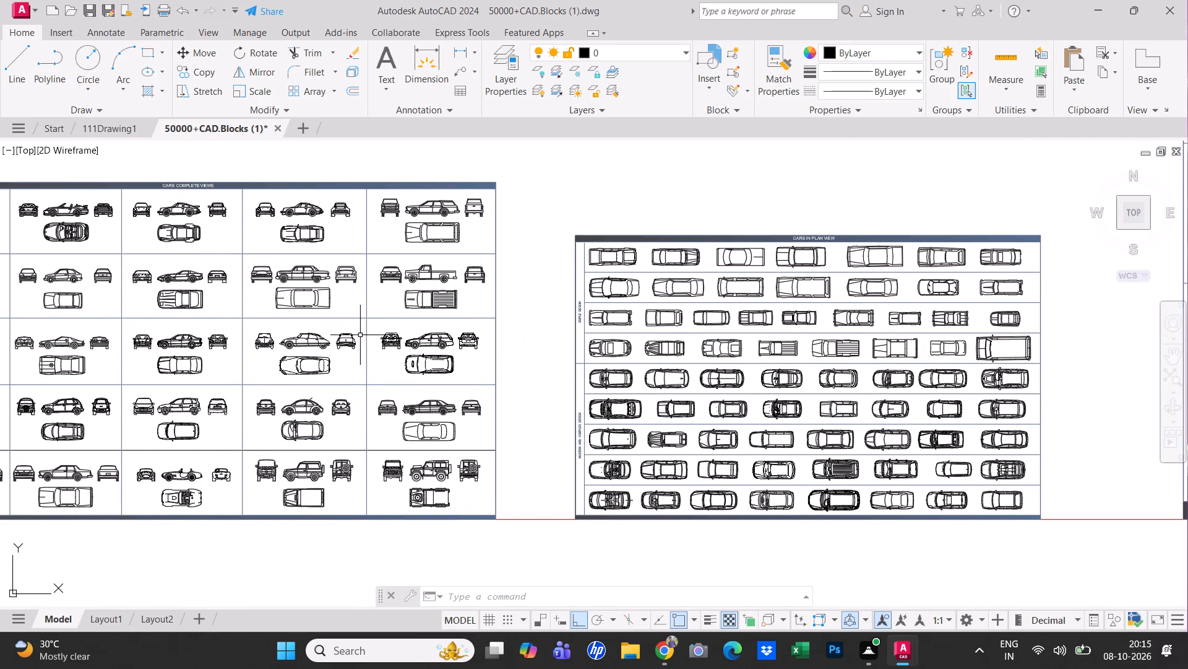
middle_drag(288, 367, 383, 372)
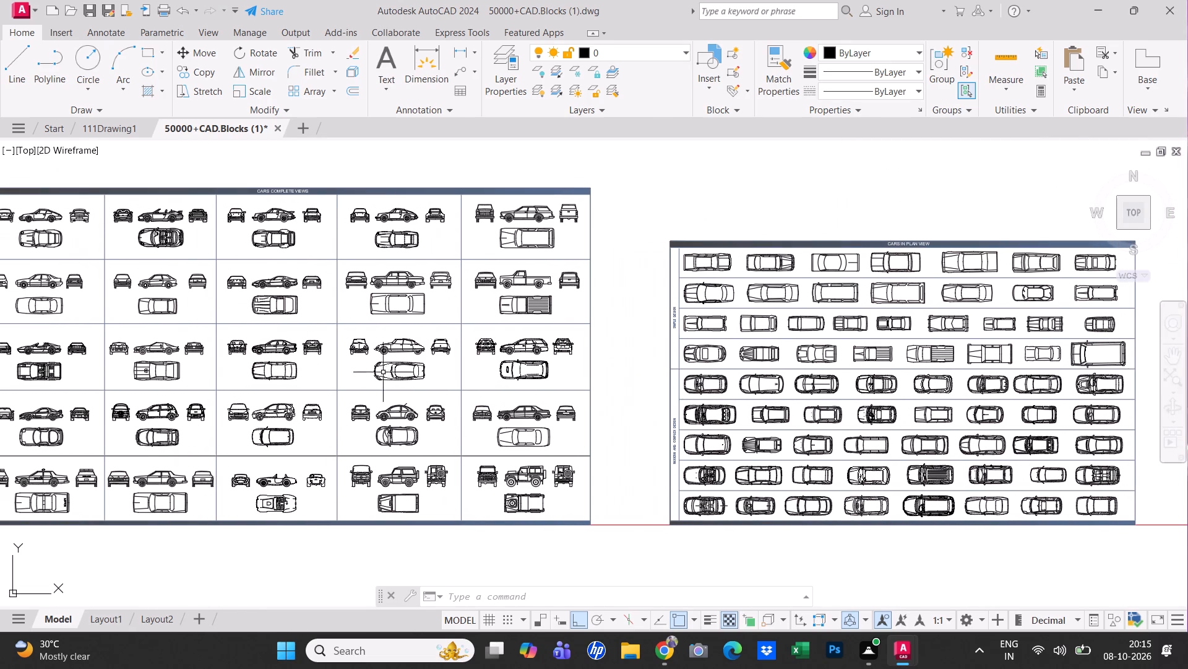
middle_drag(372, 426, 675, 431)
middle_drag(159, 496, 651, 399)
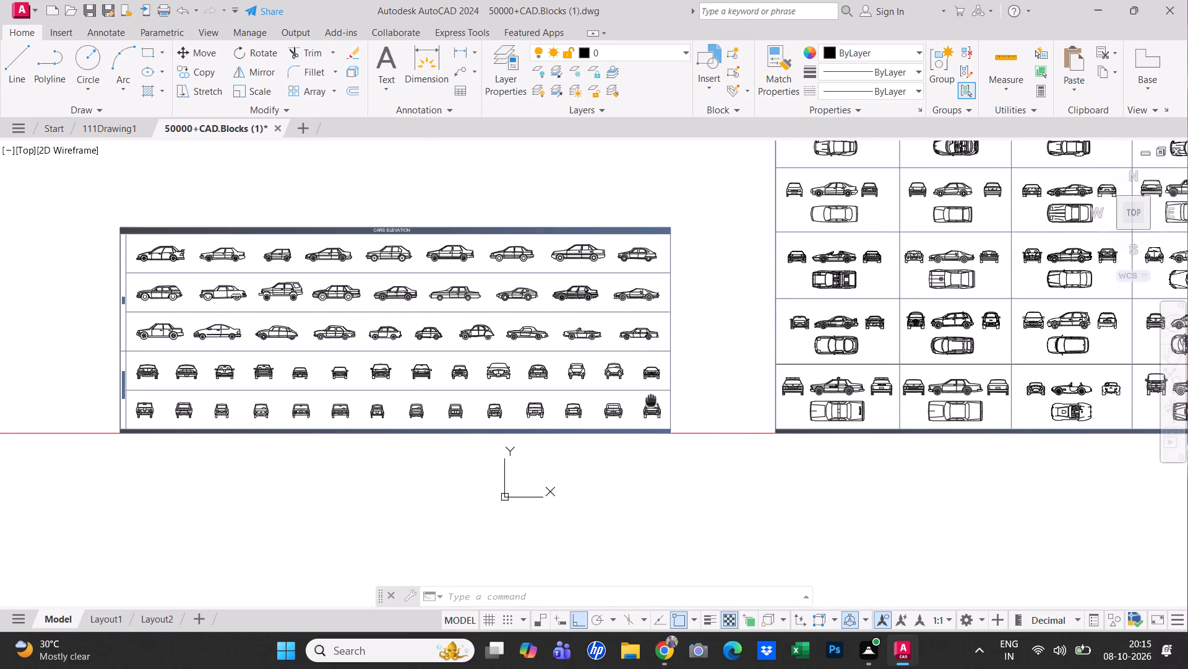
middle_drag(651, 399, 698, 400)
scroll(698, 400, down, 2)
middle_click(698, 400)
middle_drag(695, 398, 530, 426)
scroll(546, 424, up, 2)
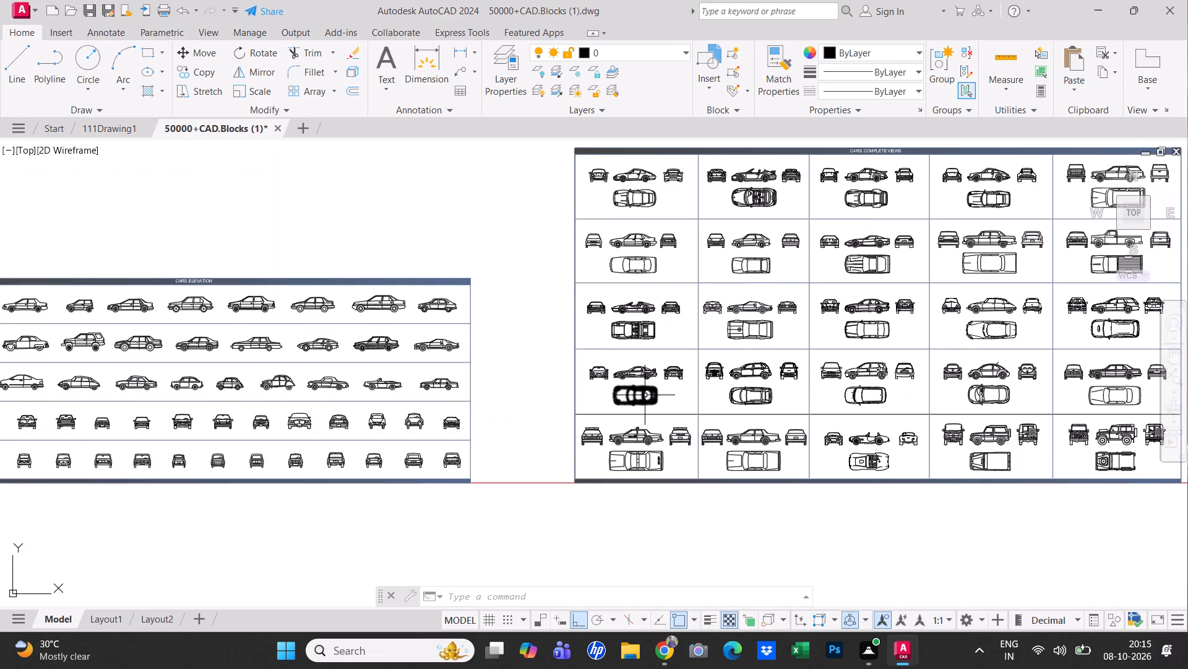
scroll(645, 395, up, 1)
middle_drag(645, 395, 327, 455)
middle_drag(630, 339, 493, 386)
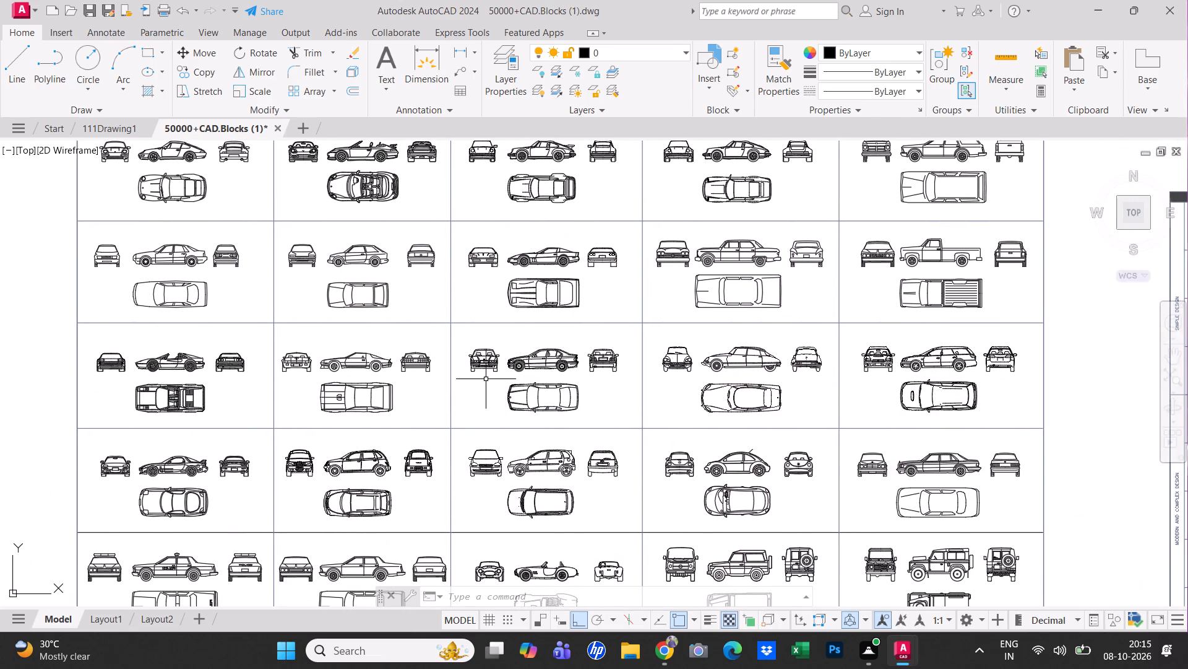
middle_drag(666, 352, 369, 389)
middle_drag(697, 367, 365, 373)
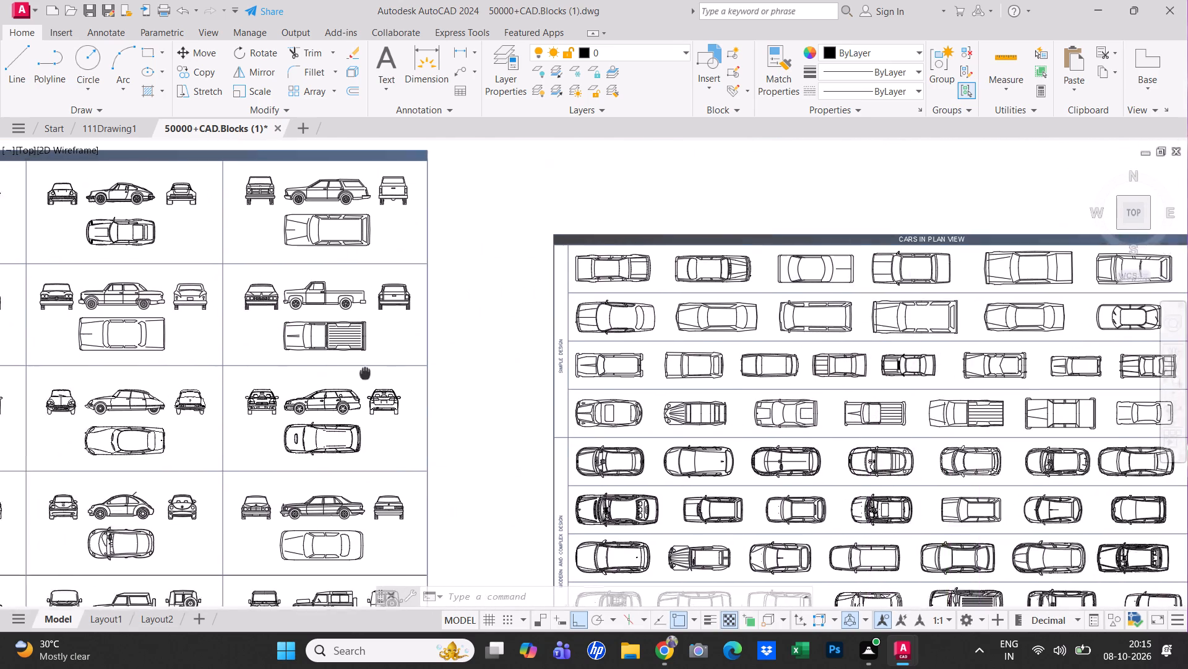
Copy the first car in the third Simple Design row of Cars in Plan View and paste it beside the floor plan in 111Drawing1.
middle_drag(365, 373, 260, 373)
middle_drag(739, 375, 517, 303)
middle_drag(691, 387, 681, 363)
middle_drag(692, 362, 695, 411)
scroll(242, 324, up, 1)
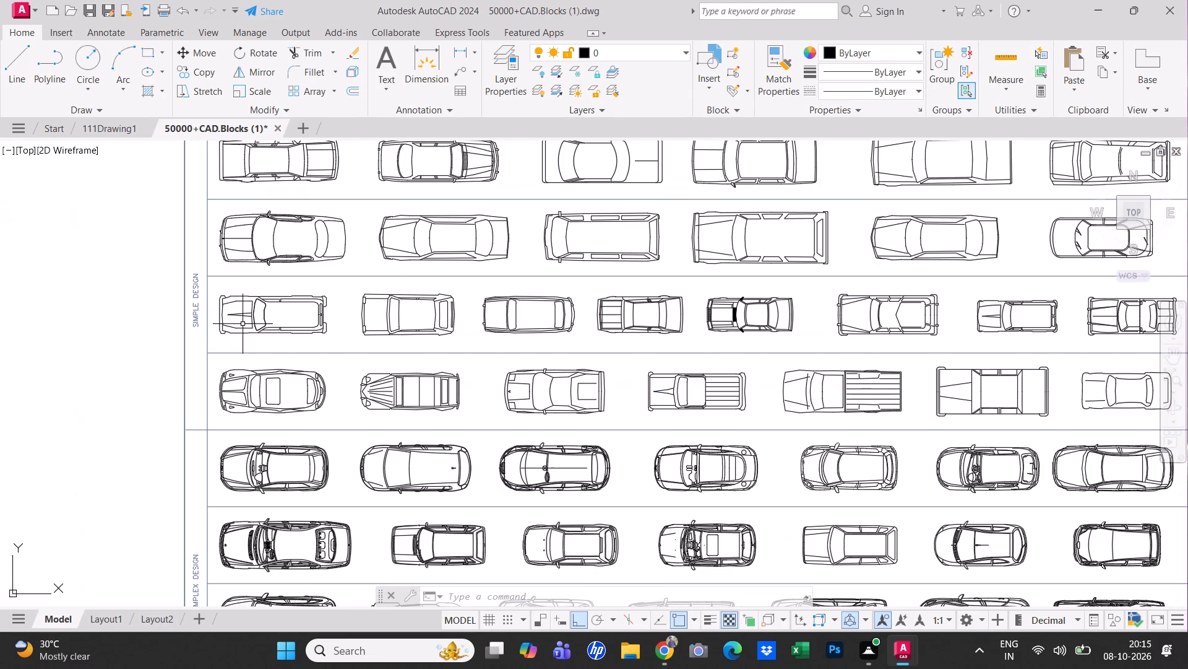
click(251, 329)
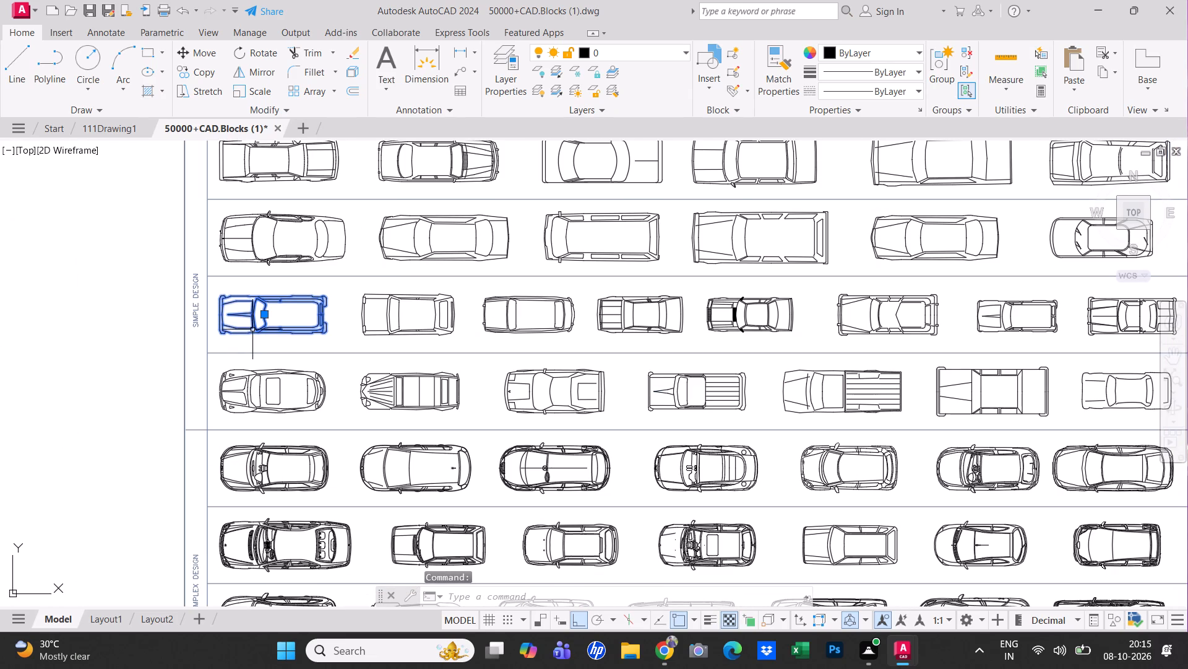
key(ctrl+c)
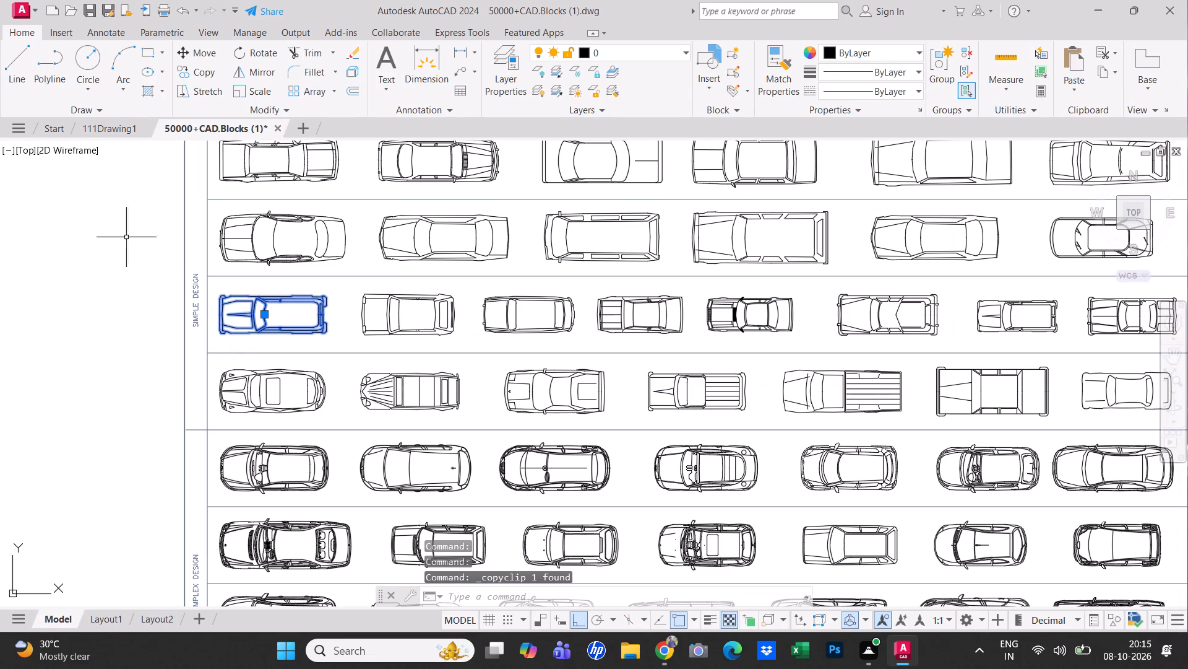
click(116, 126)
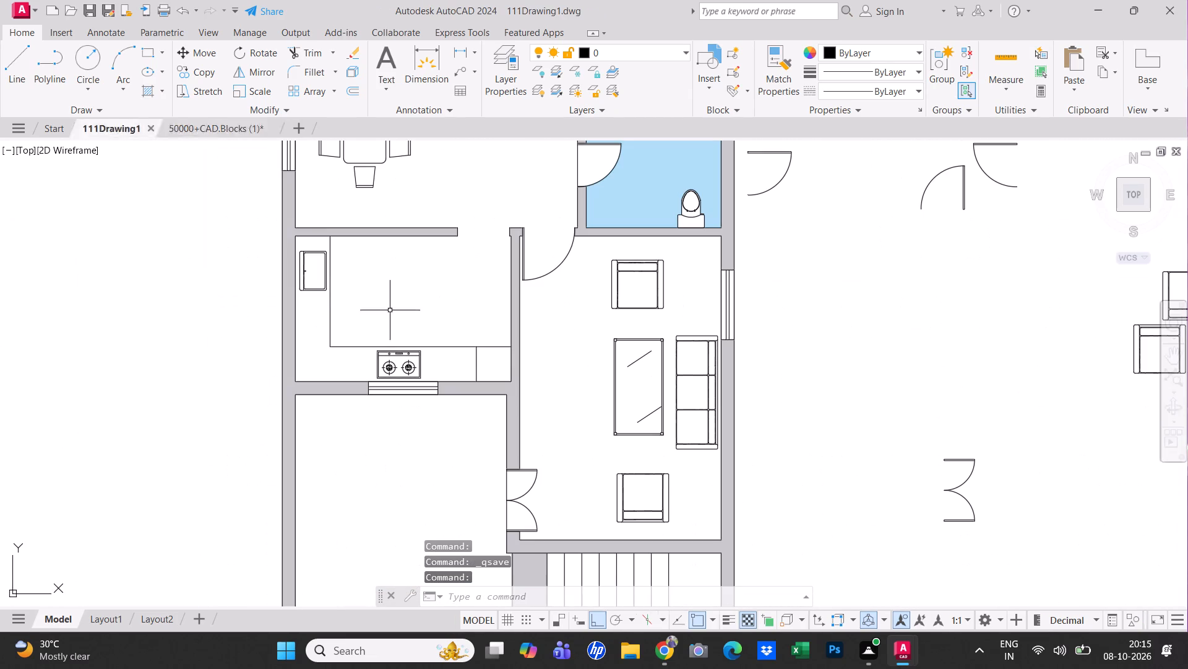
ctrl+scroll(390, 309, down, 2)
ctrl+middle_drag(535, 323, 257, 397)
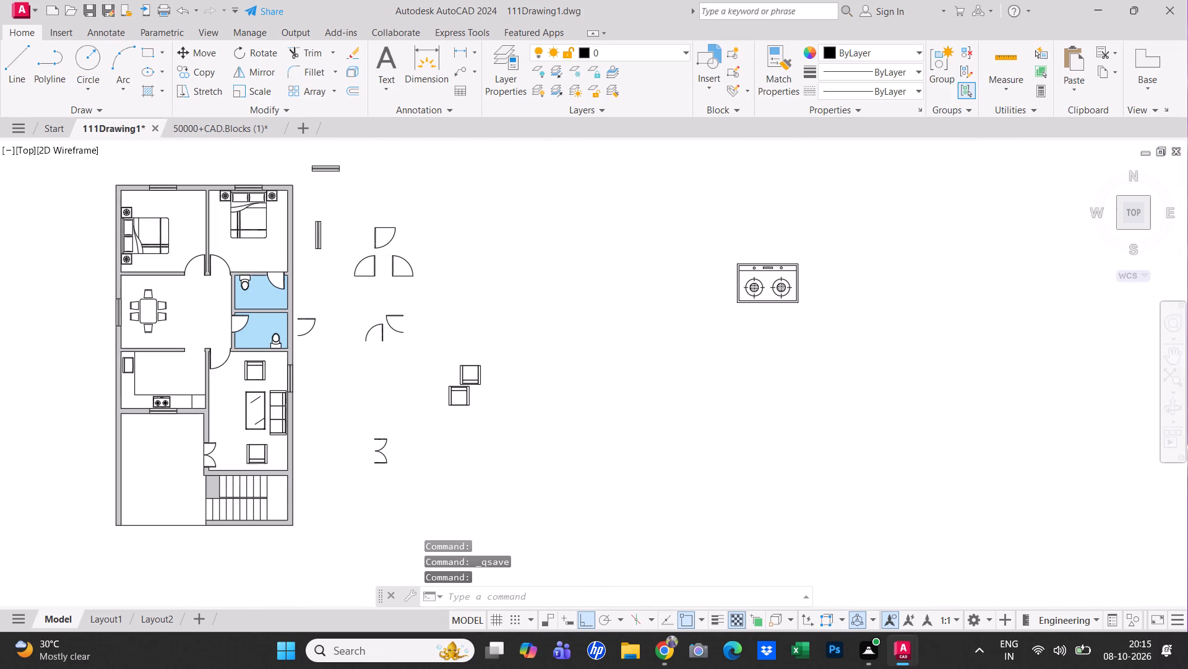
ctrl+middle_drag(662, 368, 640, 514)
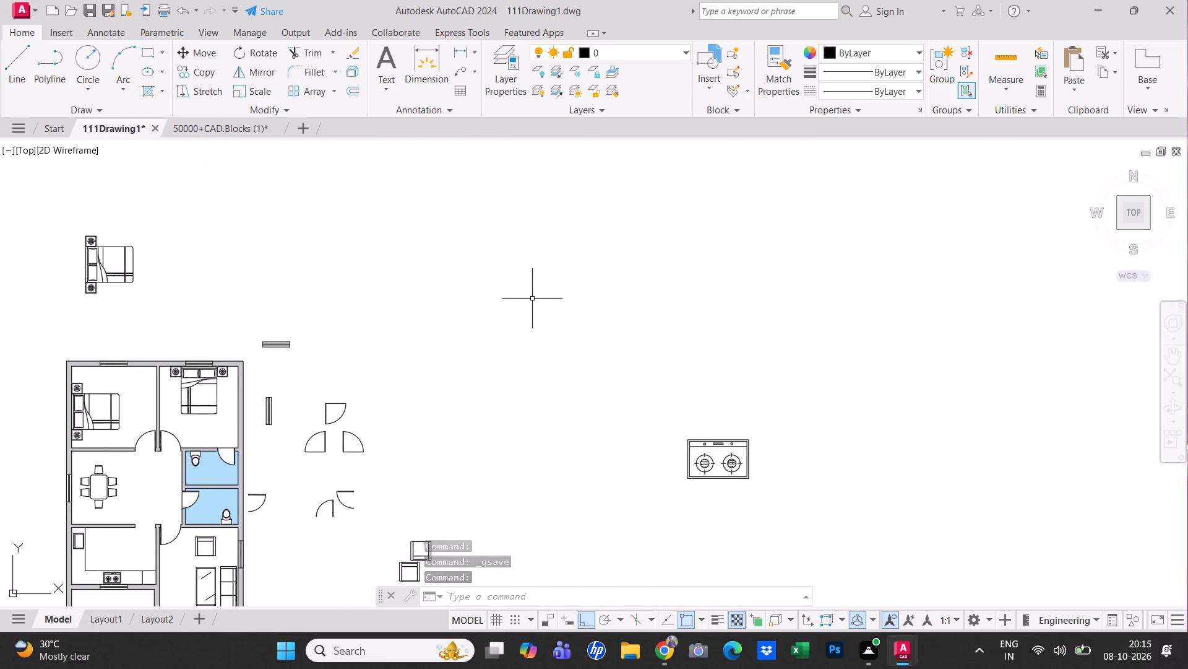
key(ctrl+v)
click(517, 321)
key(Escape)
Scale the oversized pasted car block down freehand to suit the floor plan.
scroll(316, 384, down, 2)
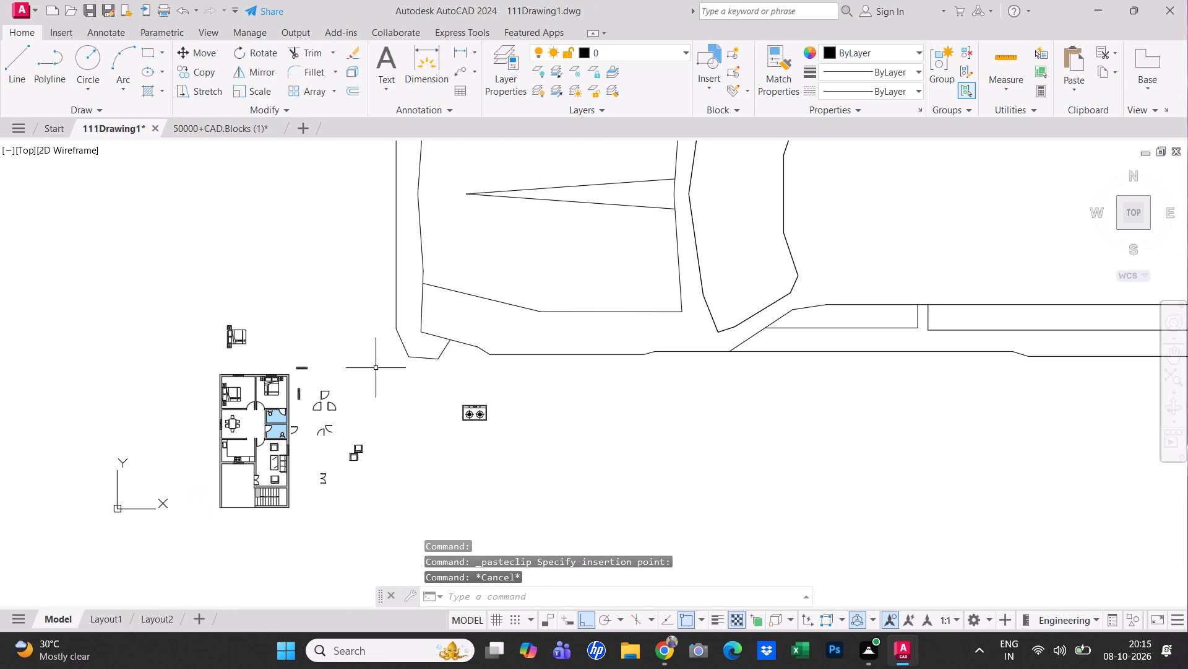
click(541, 312)
right_click(480, 304)
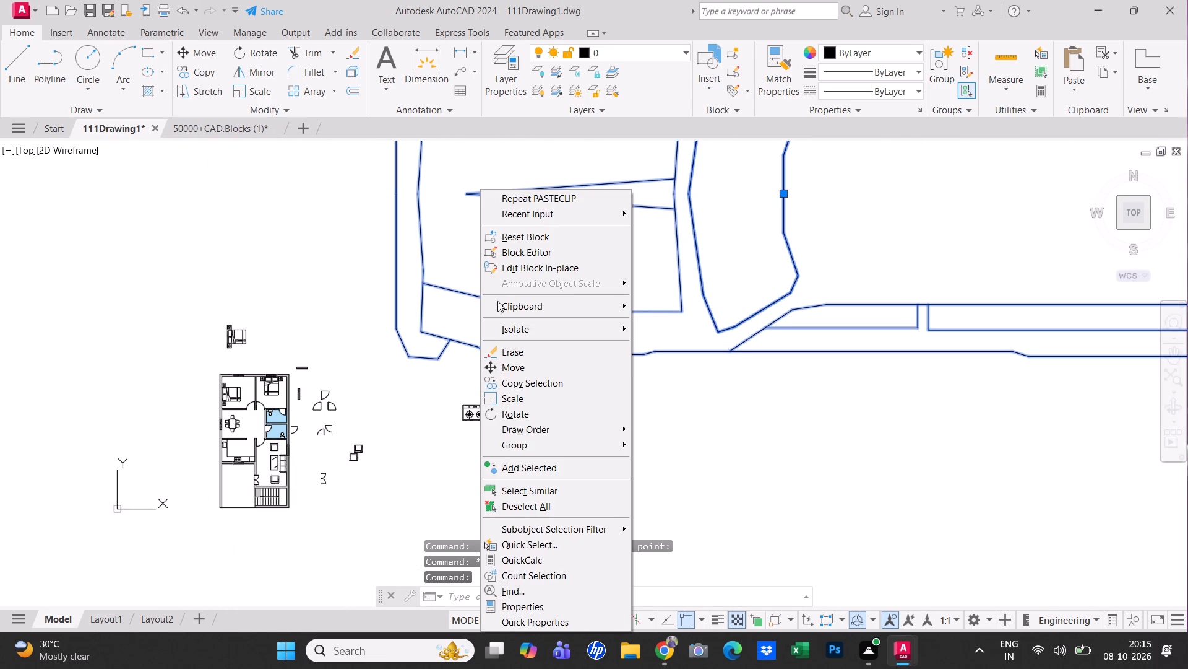
click(531, 397)
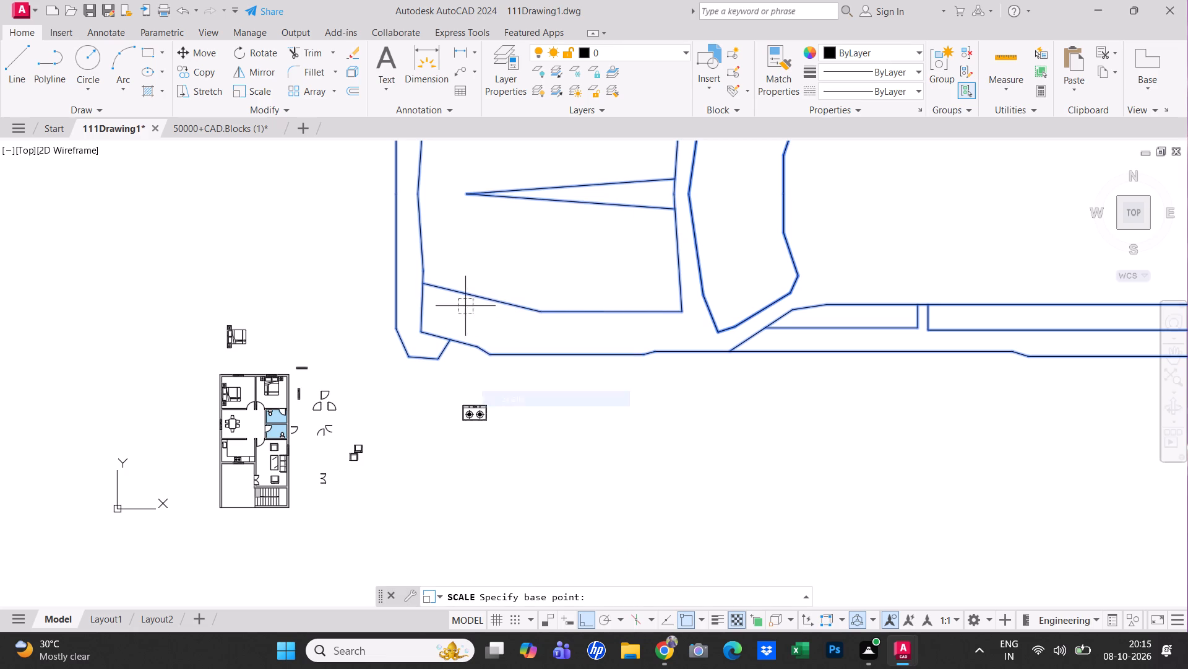
click(465, 306)
click(480, 309)
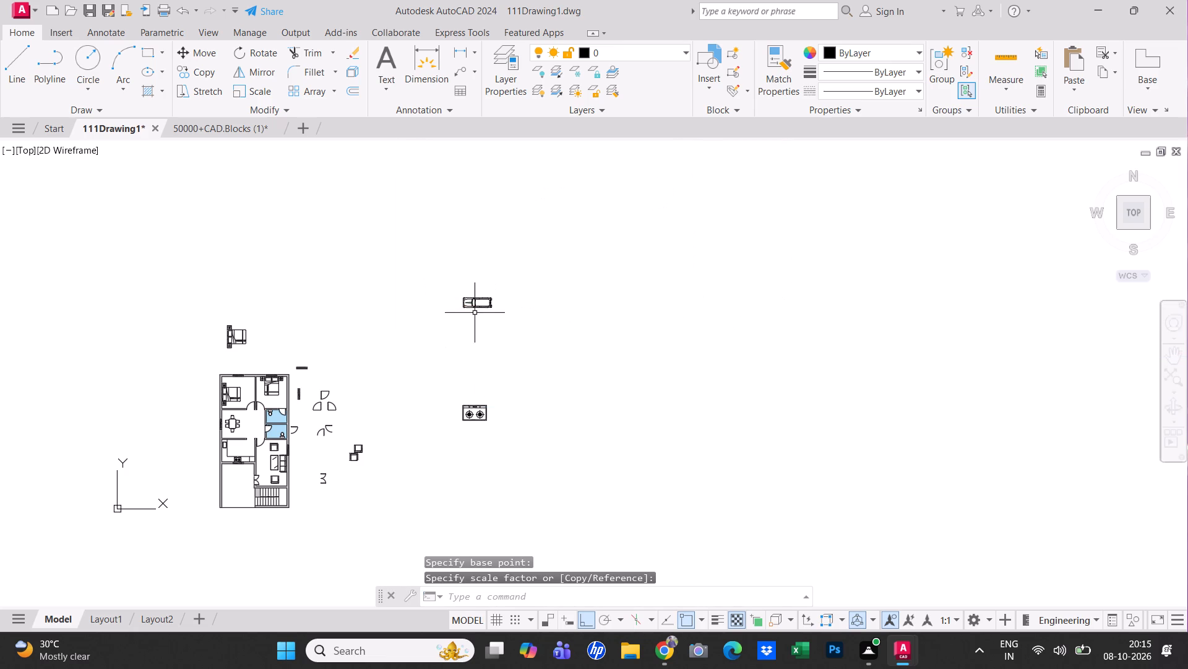
Cut the scaled car and paste it into the empty parking area below the kitchen.
click(472, 307)
key(ctrl+x)
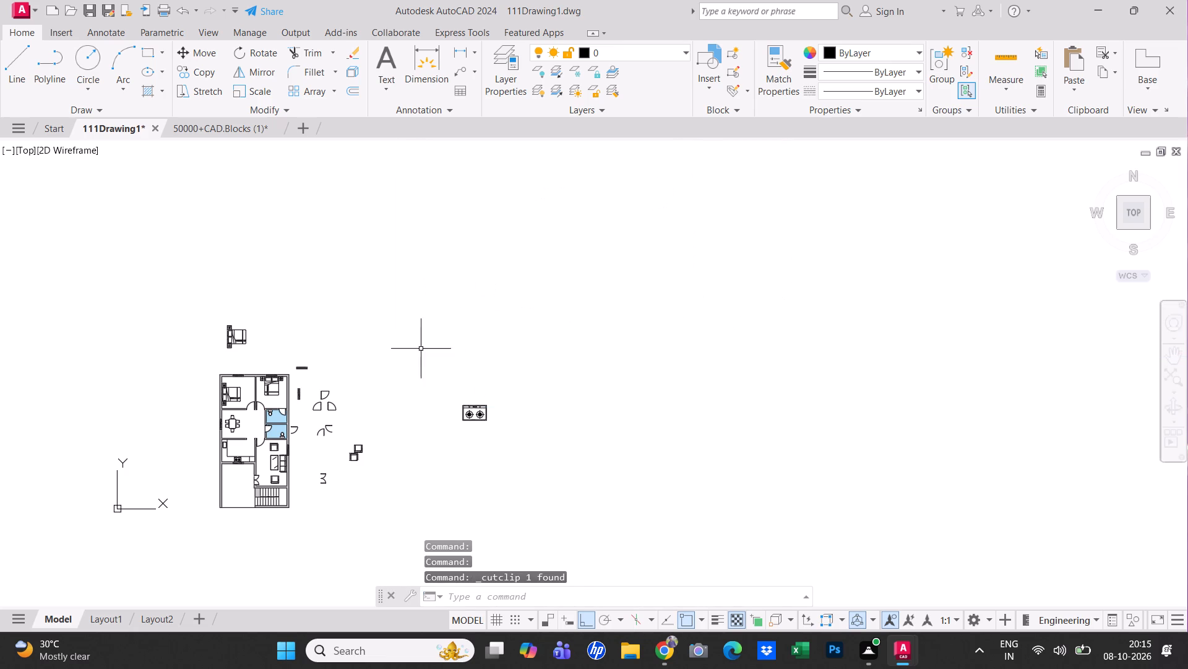
scroll(244, 494, up, 3)
middle_drag(243, 491, 312, 281)
scroll(307, 278, down, 2)
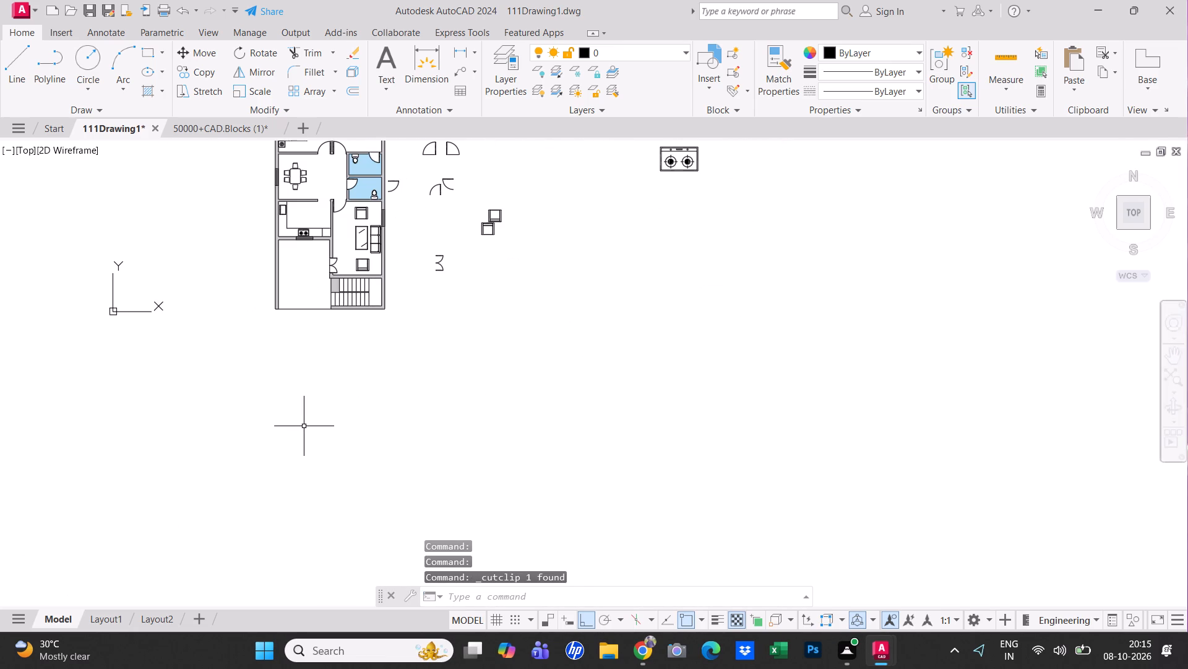
key(ctrl+v)
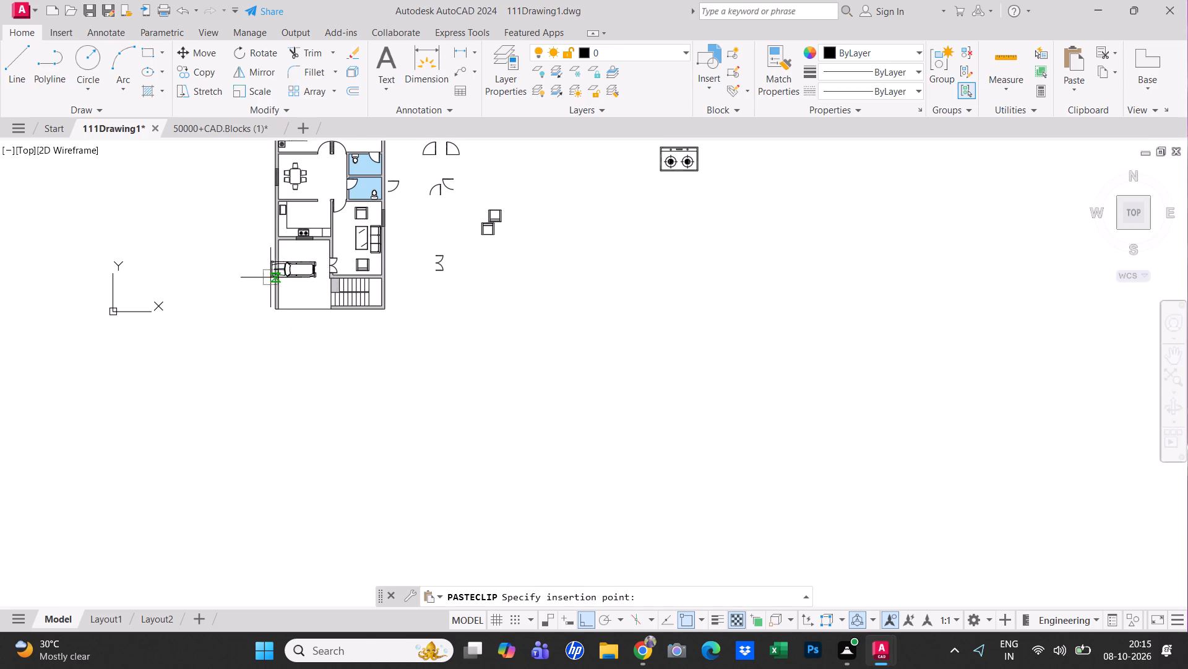
scroll(275, 278, up, 2)
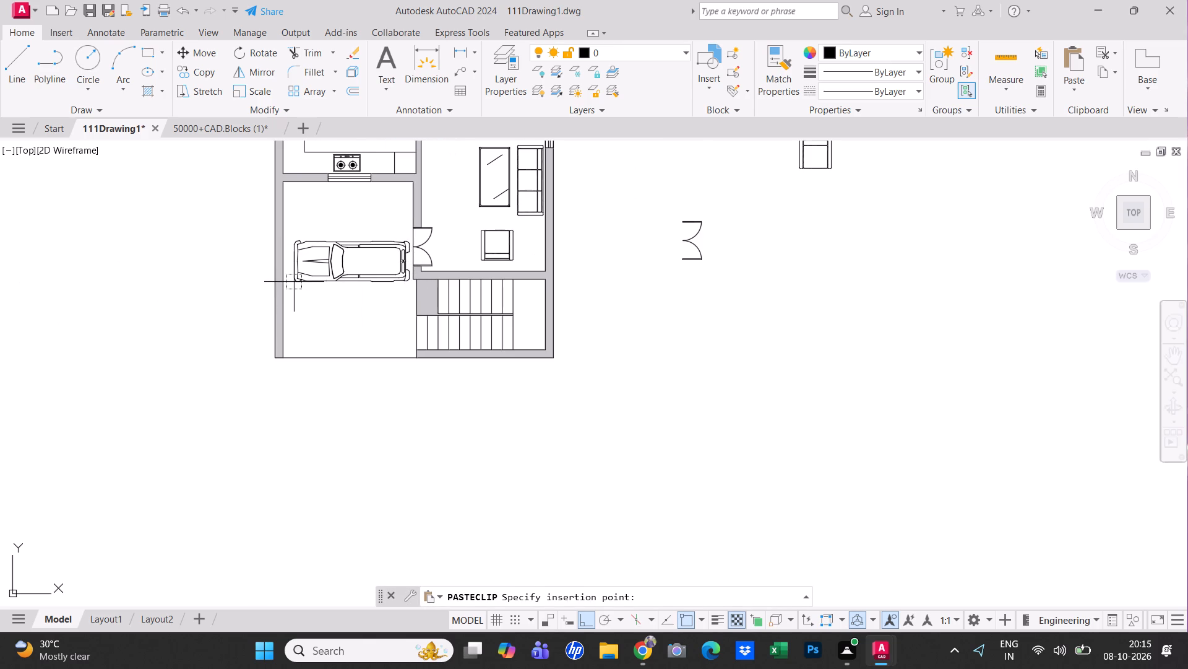
click(292, 279)
Rotate the car 90° clockwise so its front faces the kitchen wall.
click(329, 263)
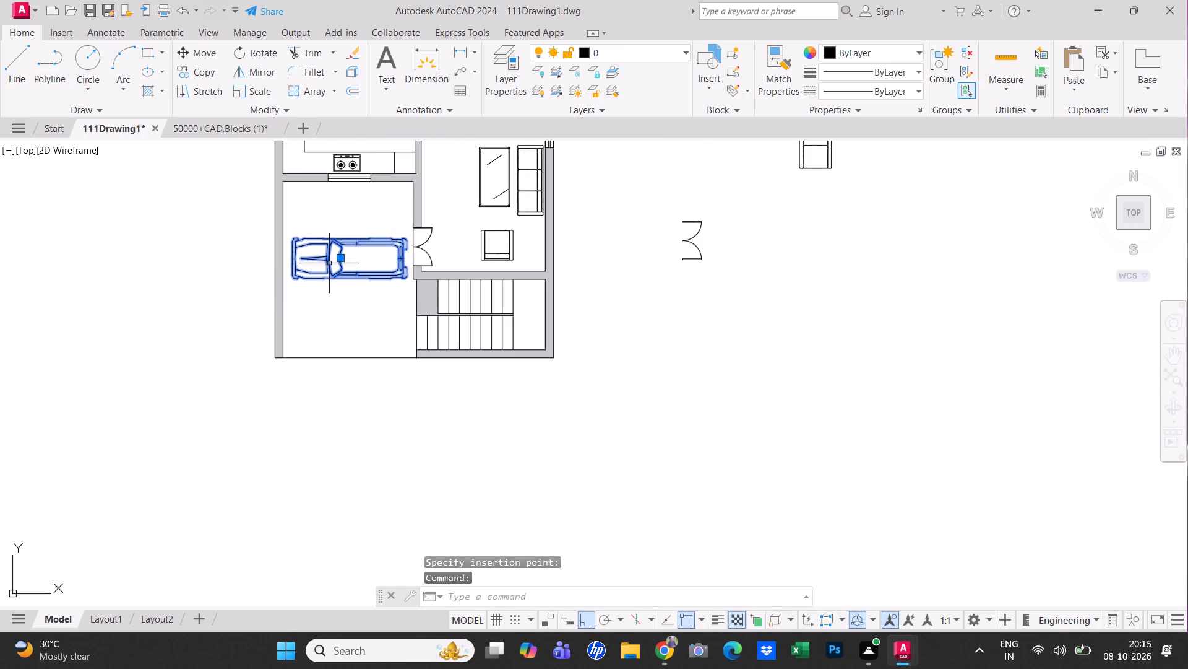
click(260, 55)
click(387, 230)
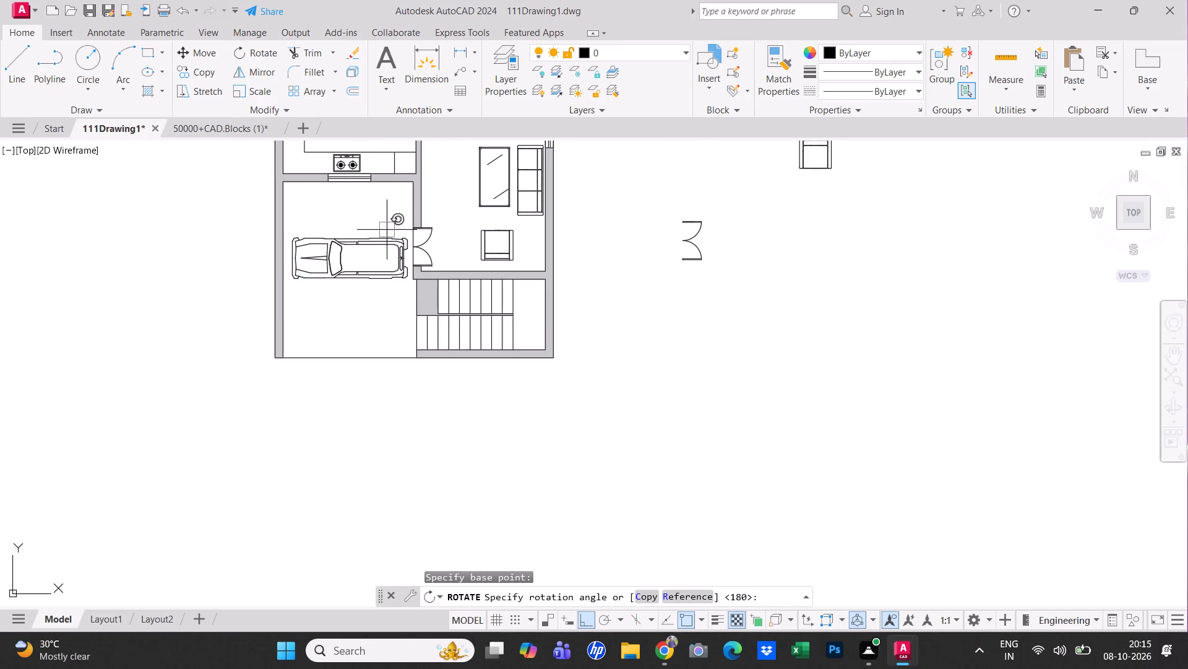
click(366, 301)
Move the rotated car by its grip to about the centre of the parking area and clear the selection.
click(347, 246)
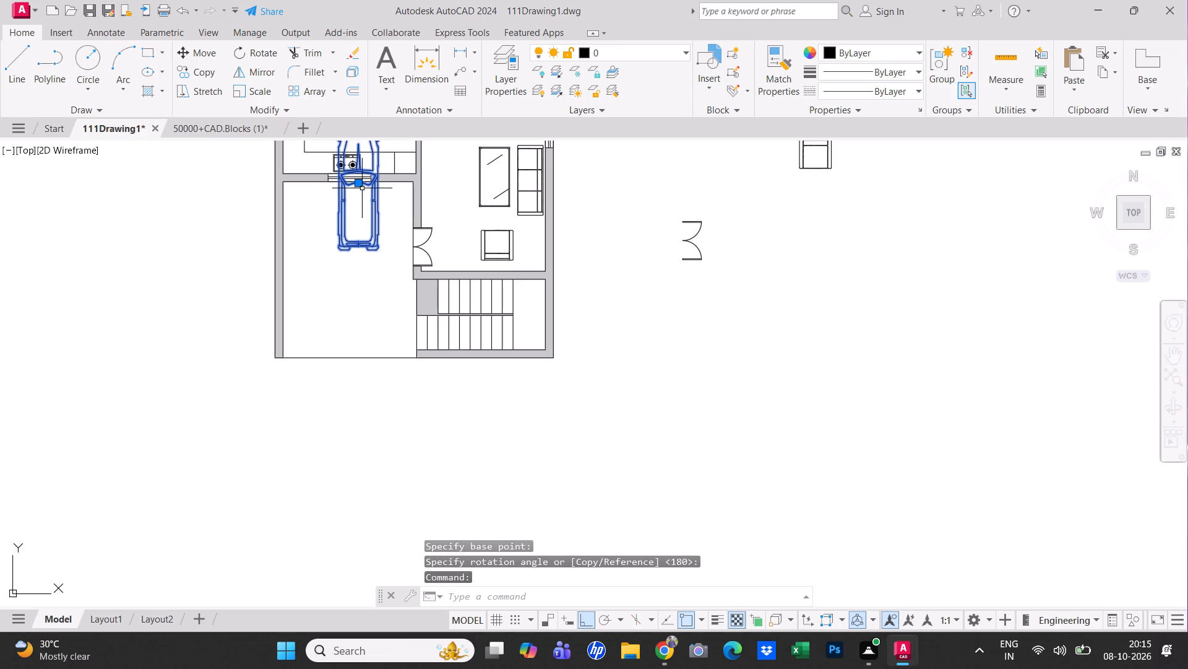
click(359, 183)
click(345, 258)
key(Escape)
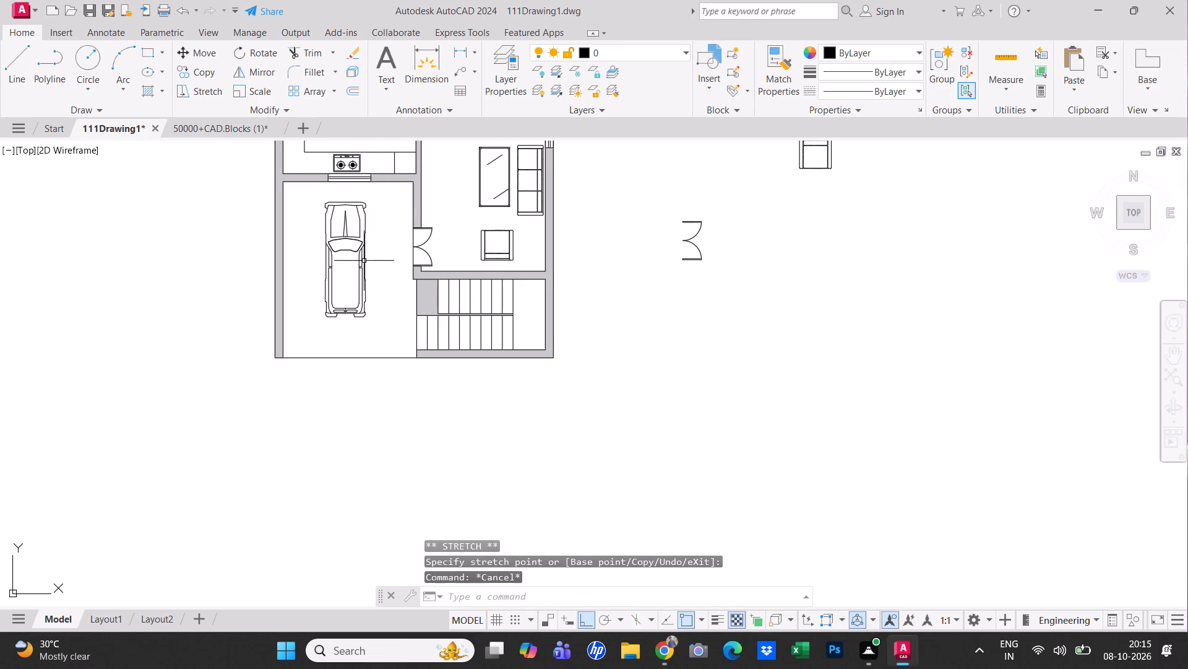
middle_click(371, 283)
key(Escape)
key(Escape)
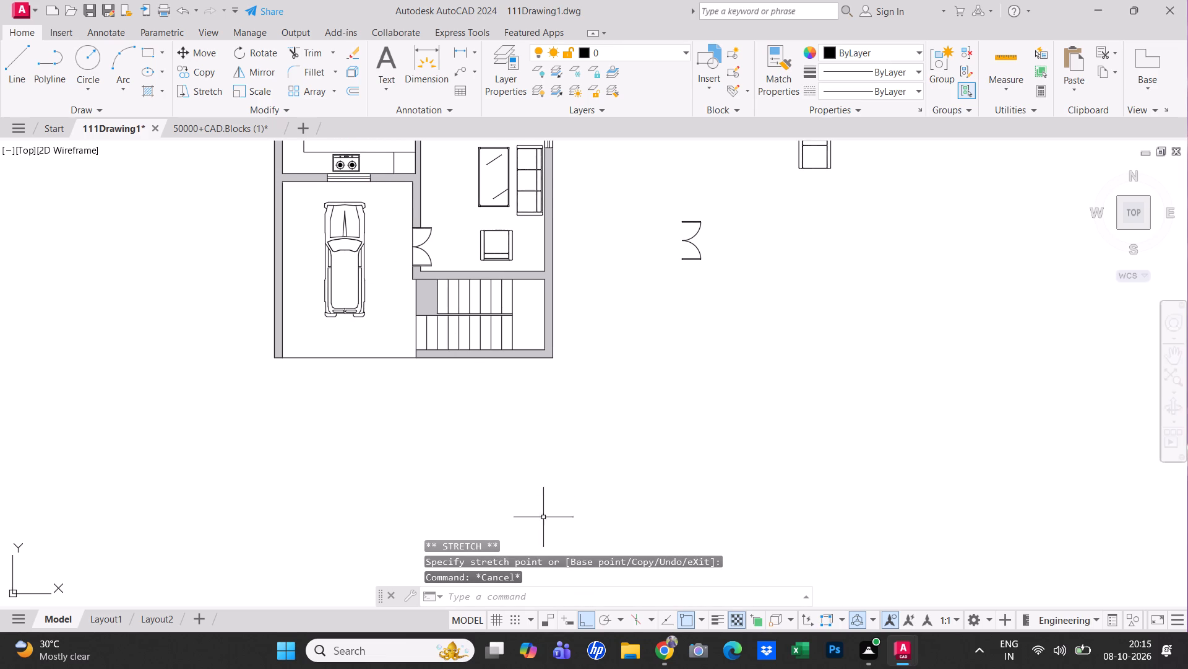
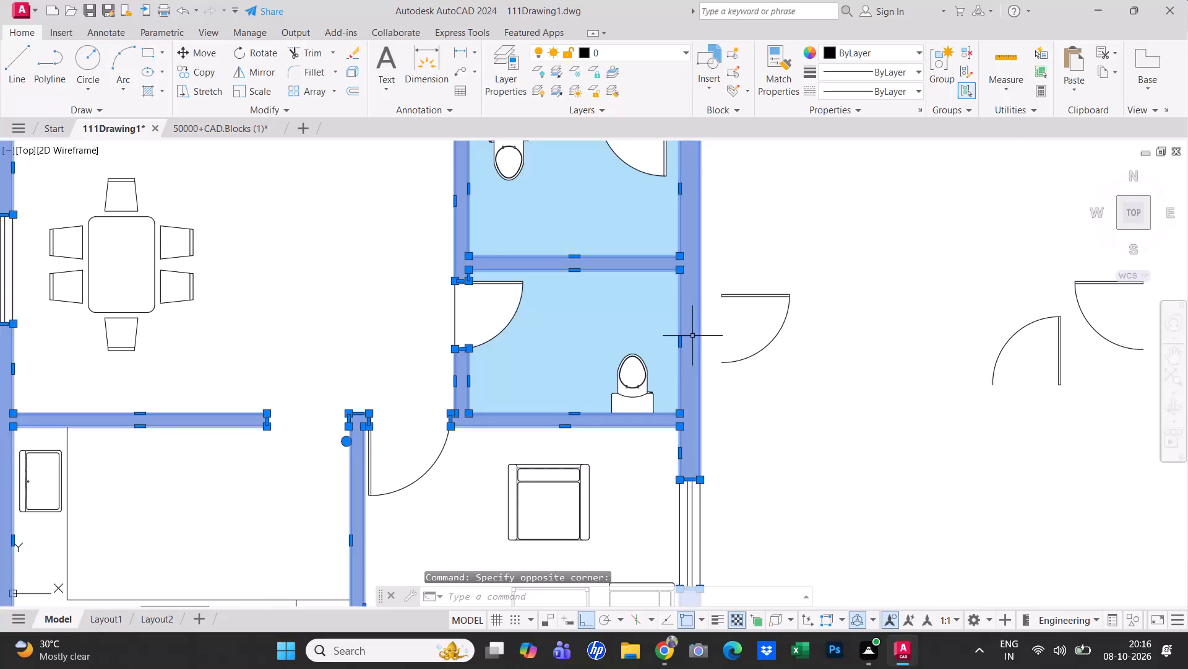
Erase the existing wall hatch from the floor plan.
key(Escape)
scroll(692, 336, up, 1)
middle_drag(692, 359, 698, 460)
click(698, 434)
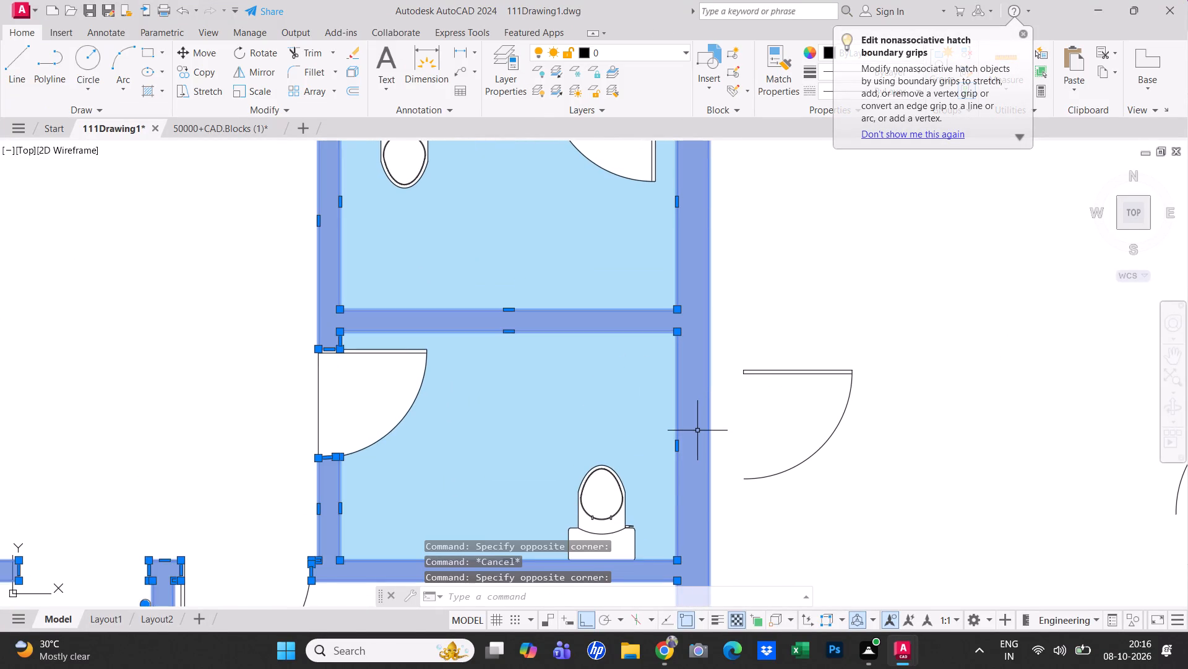
scroll(697, 429, down, 2)
key(e)
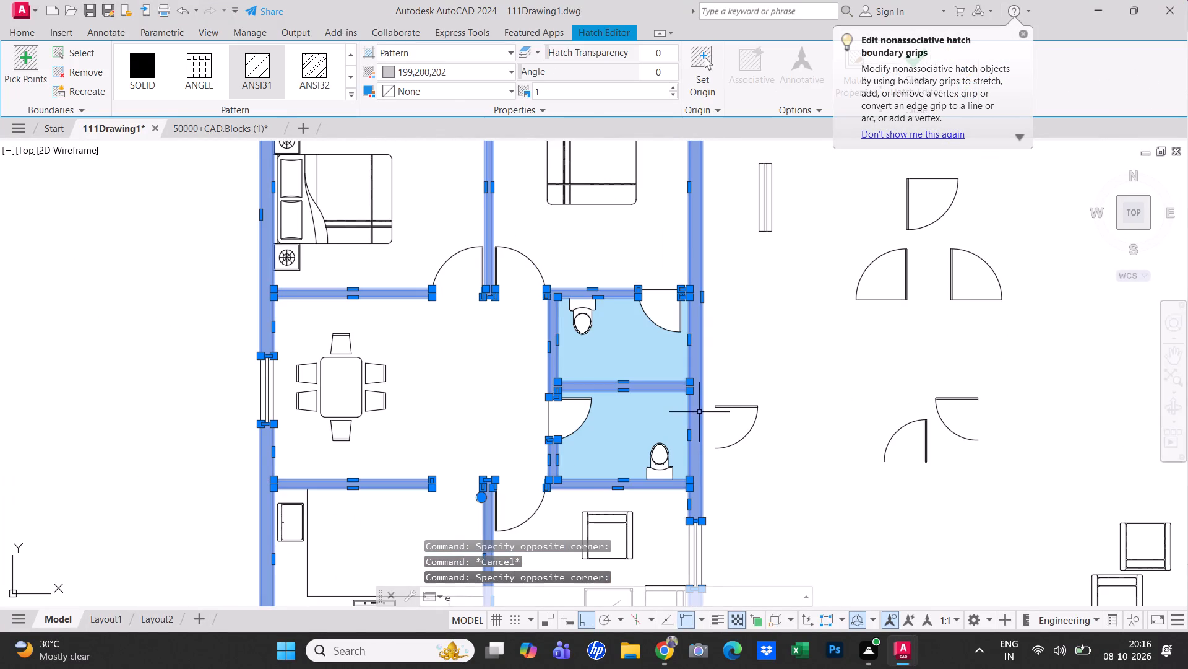
key(space)
scroll(687, 366, down, 1)
key(Escape)
Draw a closed 9" by 1'6" upright rectangle with lines in the empty space outside the toilets' exterior wall.
scroll(688, 367, up, 3)
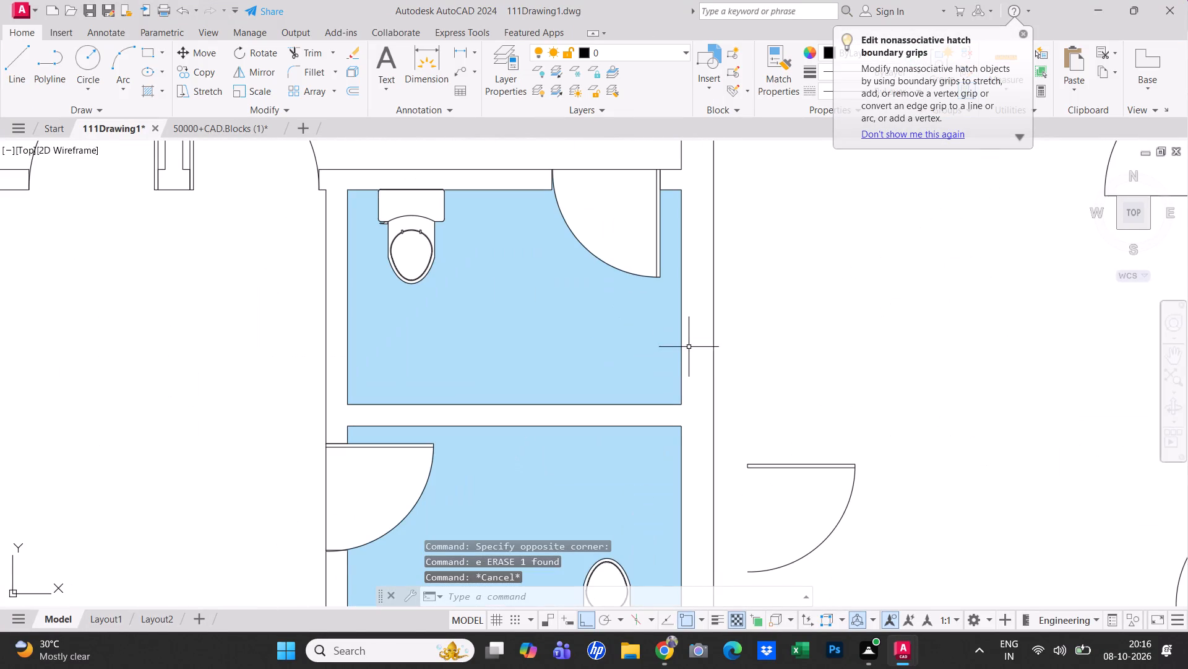
middle_drag(688, 350, 695, 421)
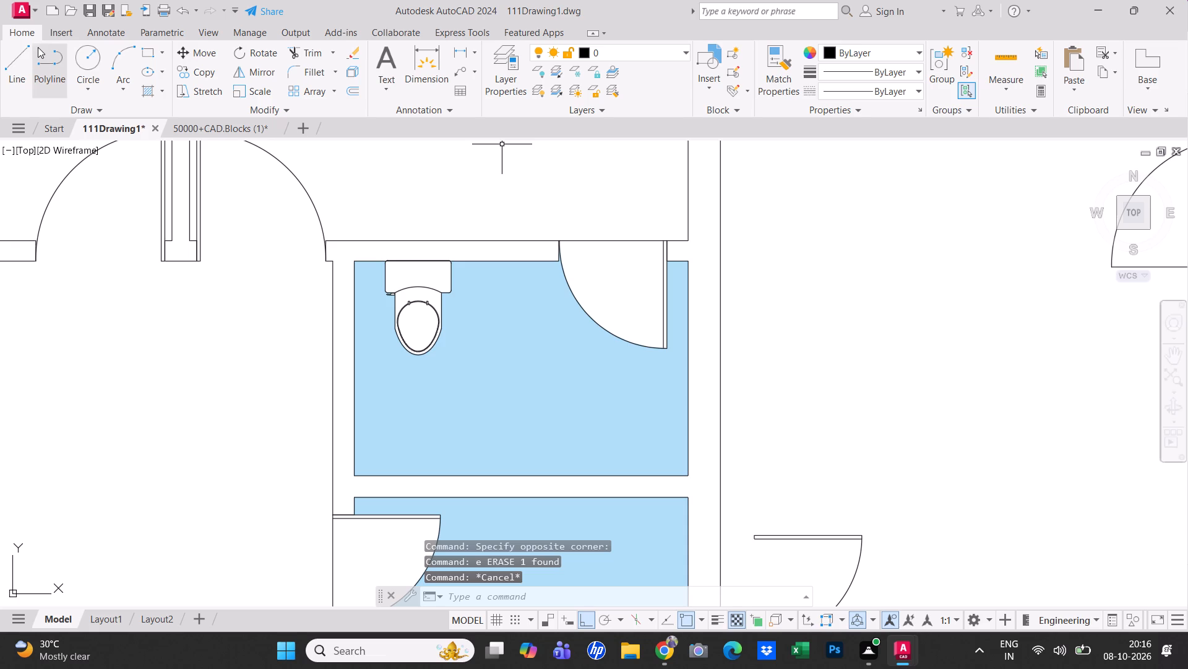
click(9, 48)
click(827, 238)
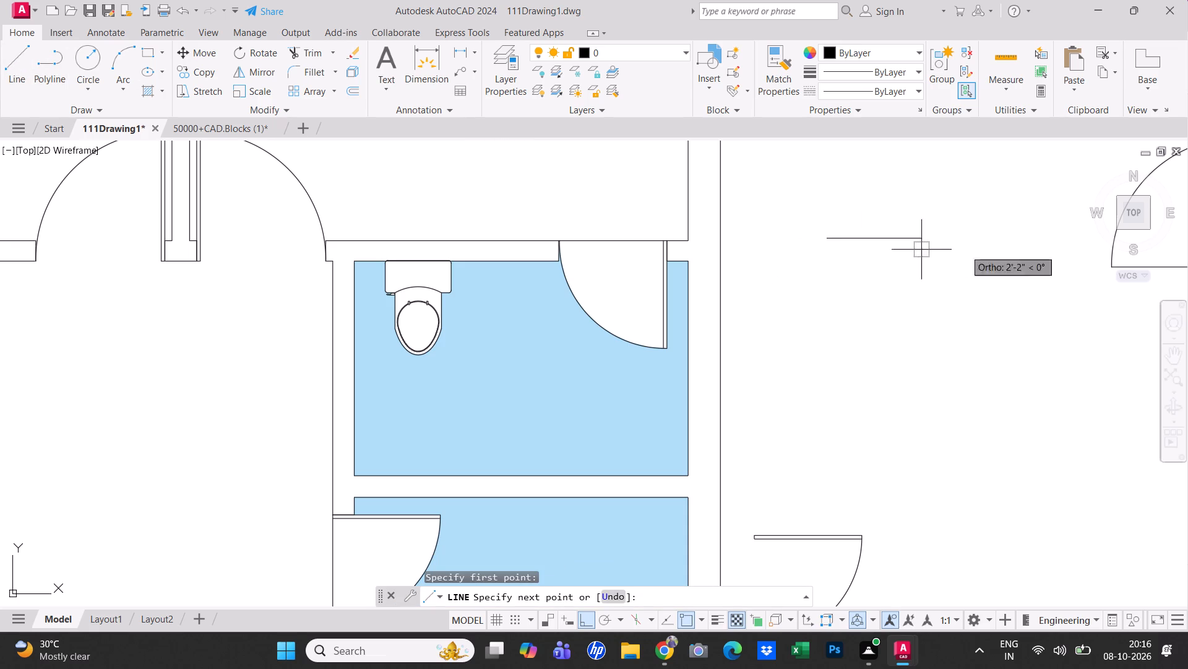
text(9")
key(Return)
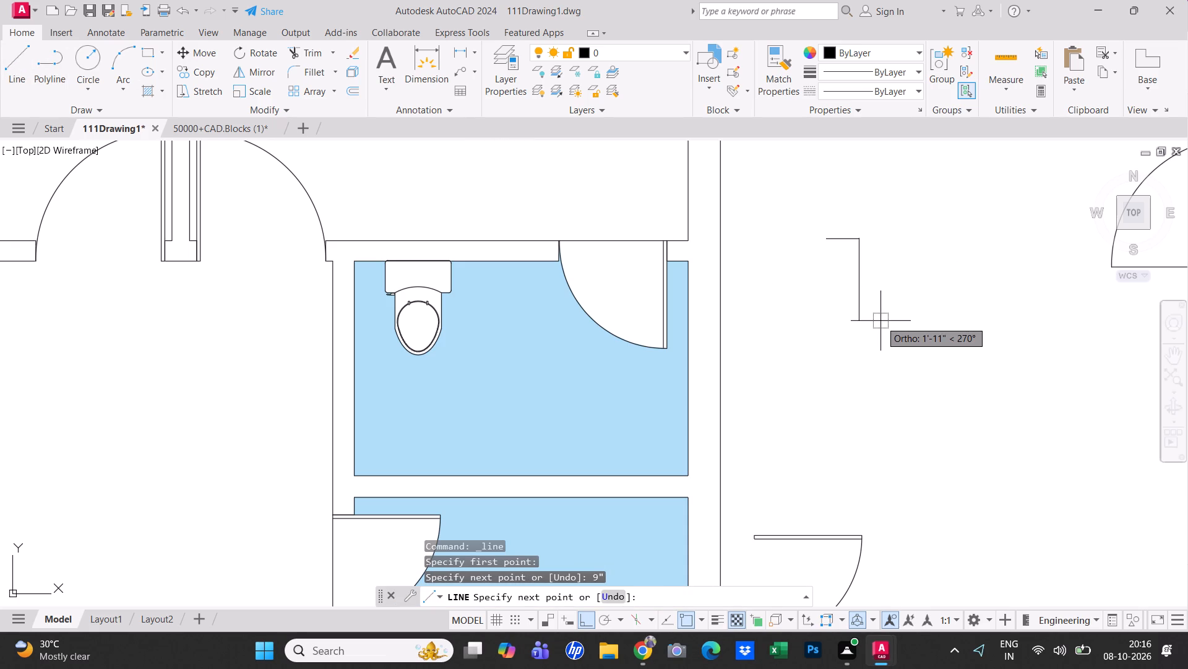
text(1')
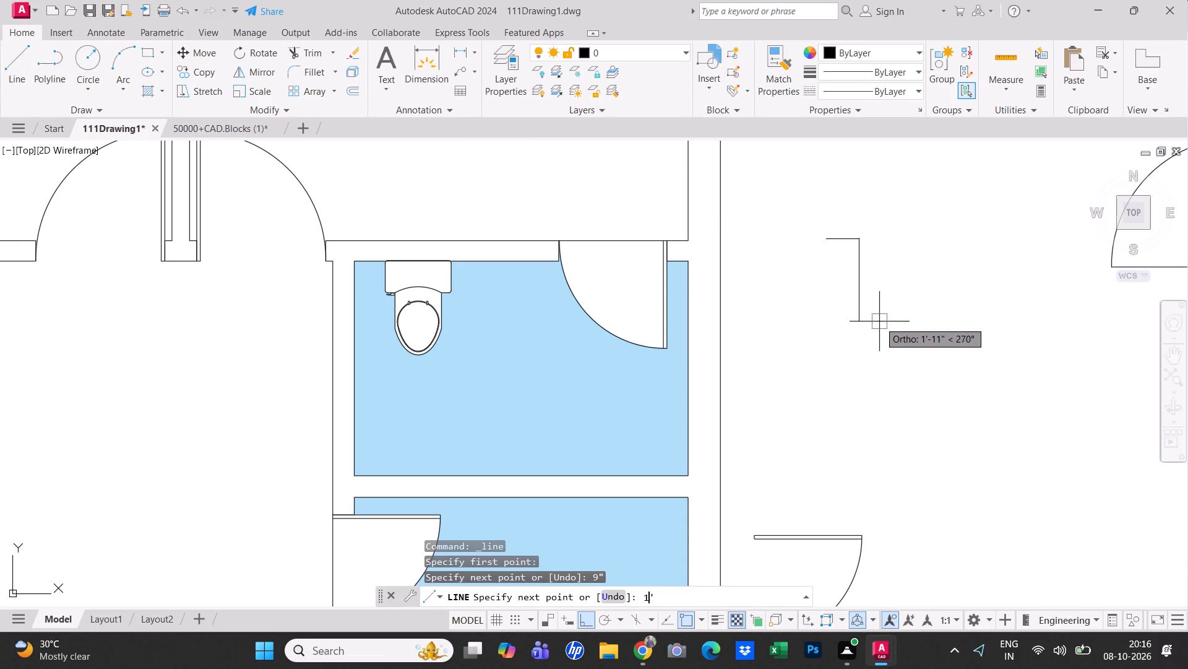
text(6")
key(Return)
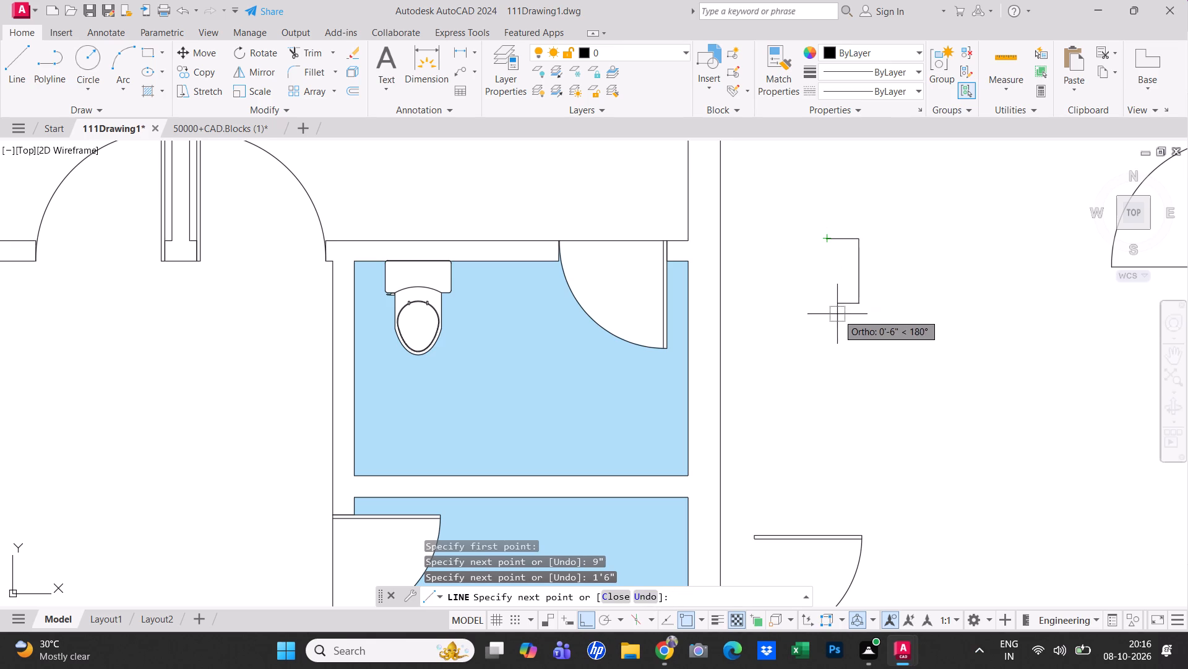
text(9")
key(Return)
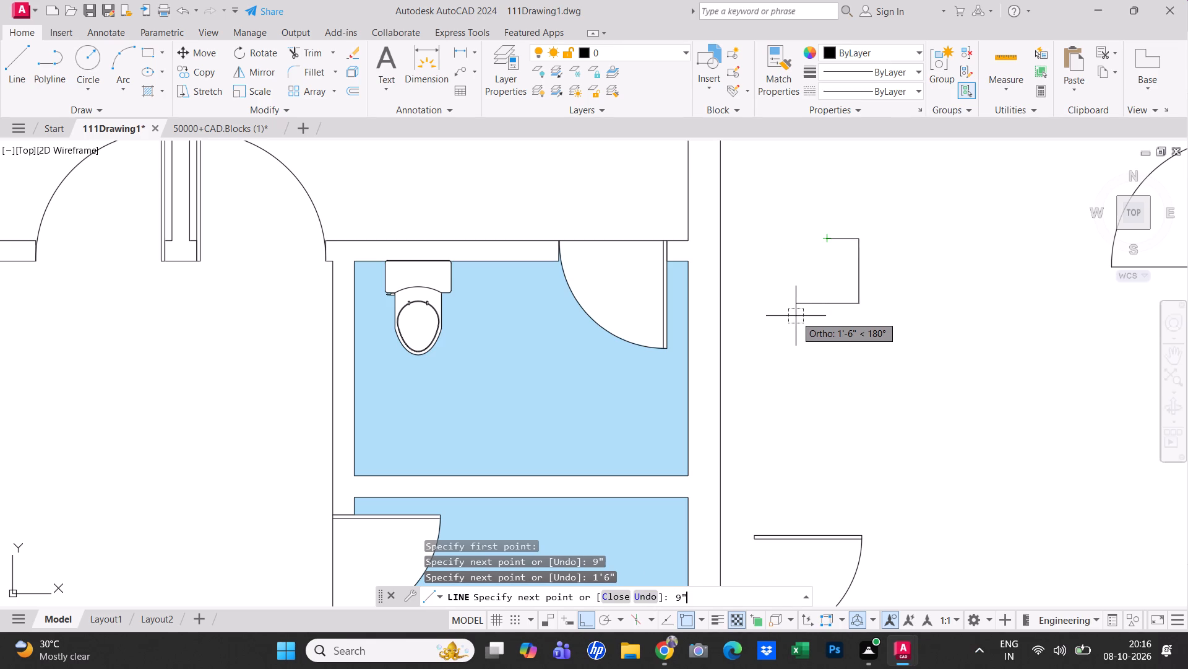
click(826, 237)
right_click(826, 237)
click(885, 247)
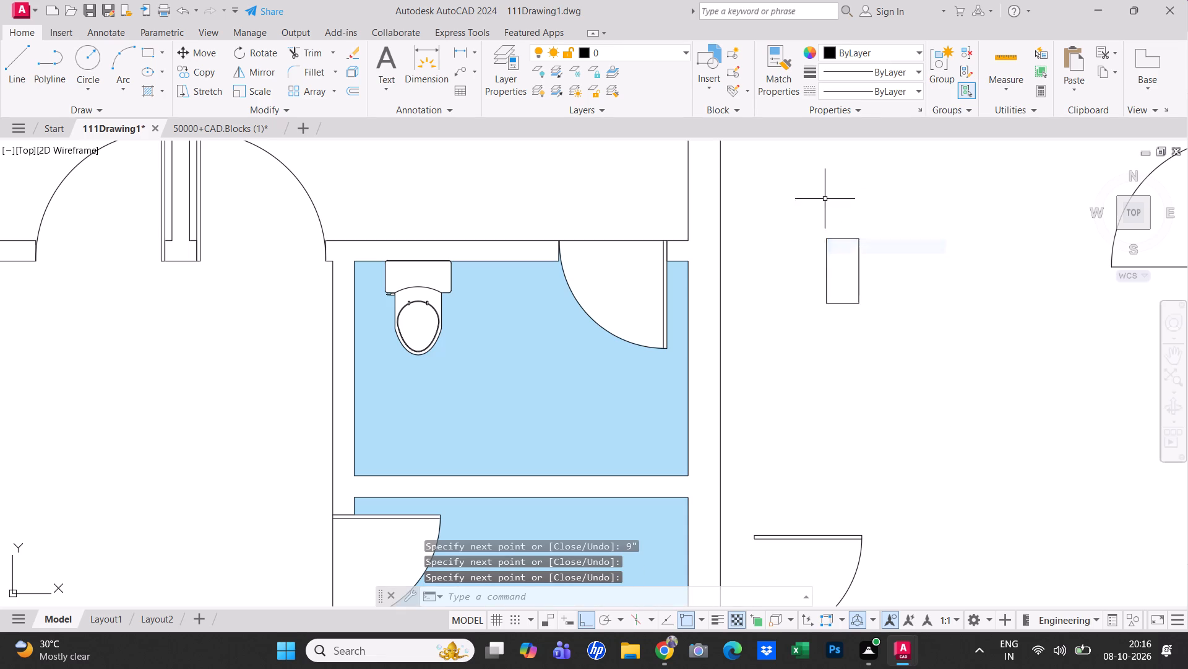
Draw a vertical centre line between the midpoints of the rectangle's two short sides.
scroll(864, 286, up, 2)
middle_drag(864, 292, 845, 374)
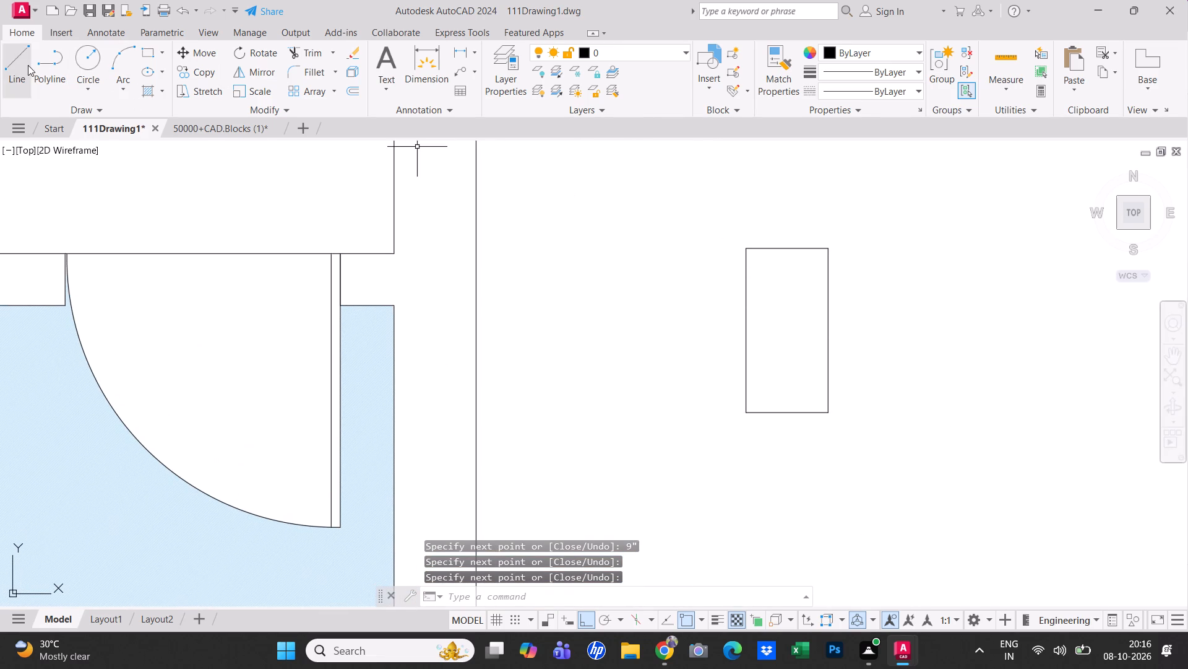
click(26, 64)
click(786, 250)
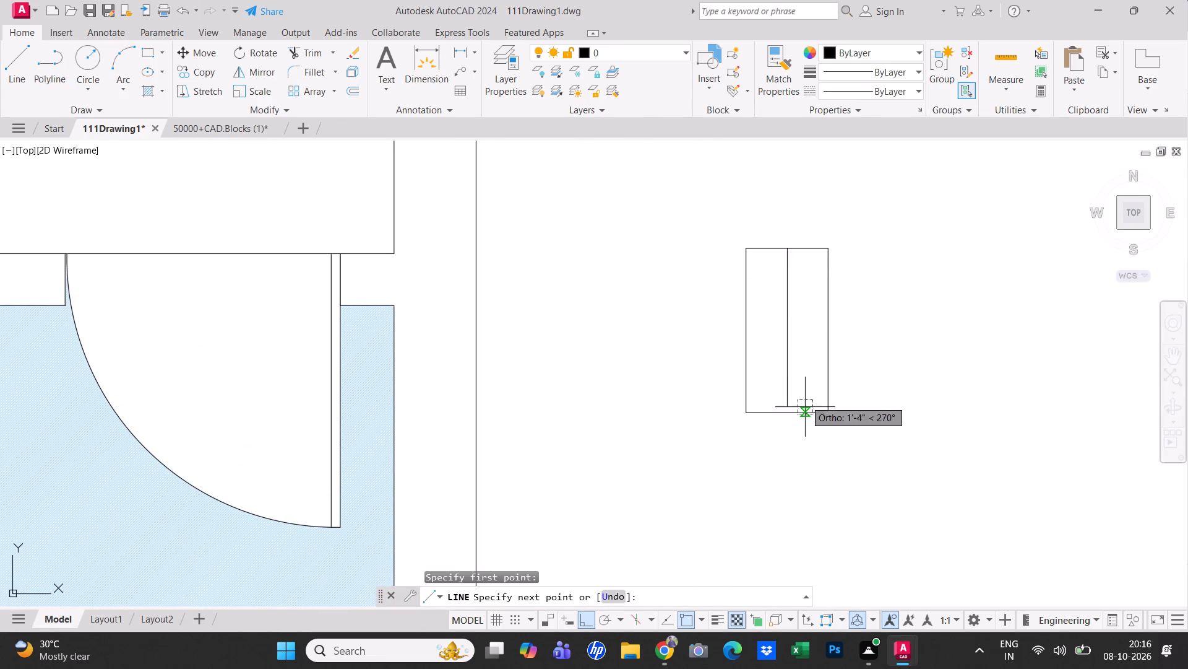
click(788, 411)
right_click(796, 406)
click(823, 409)
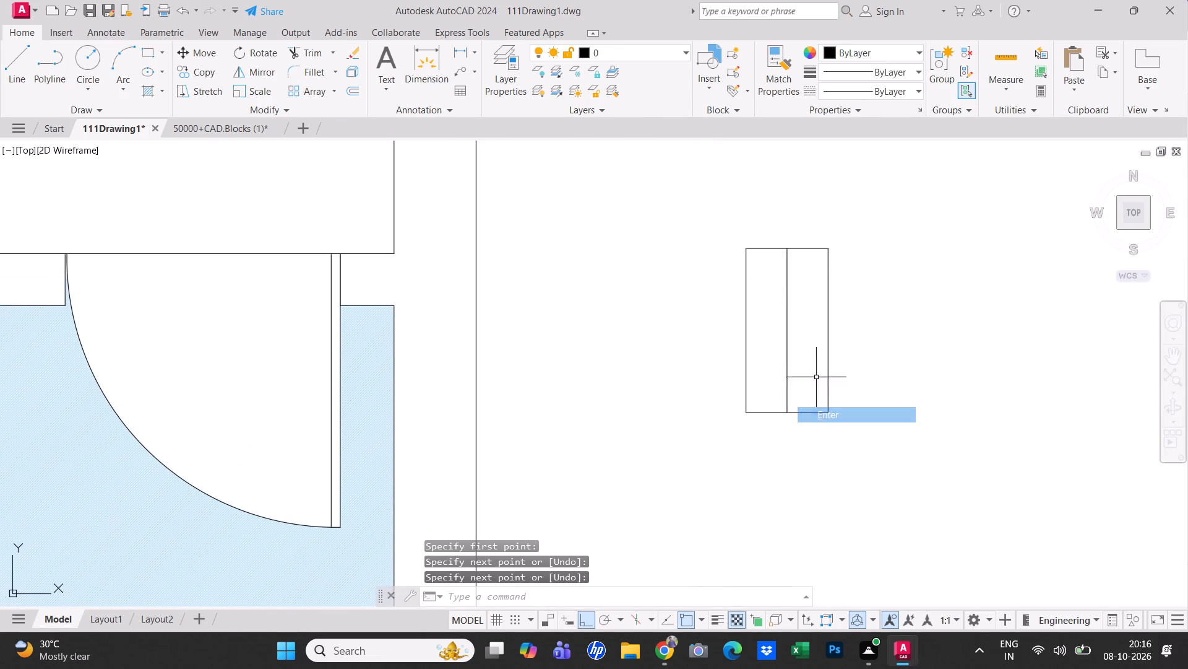
key(Escape)
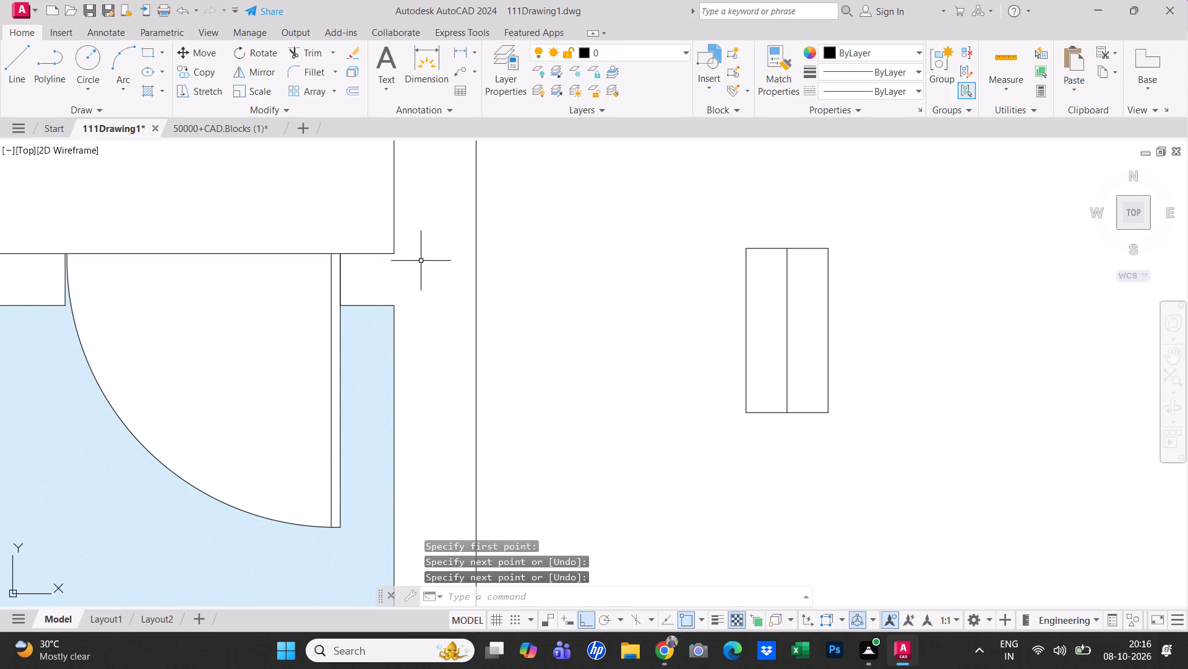
Offset the rectangle's centre line 1" to both sides.
text(o 1")
key(Return)
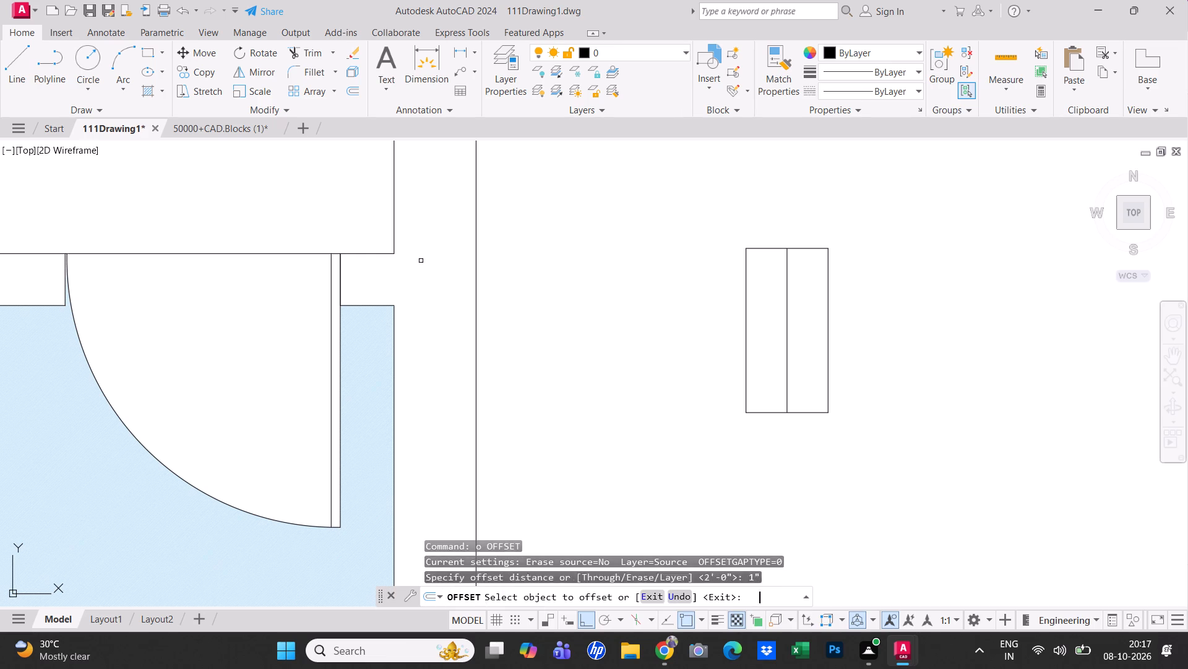
click(789, 380)
click(752, 380)
double_click(789, 377)
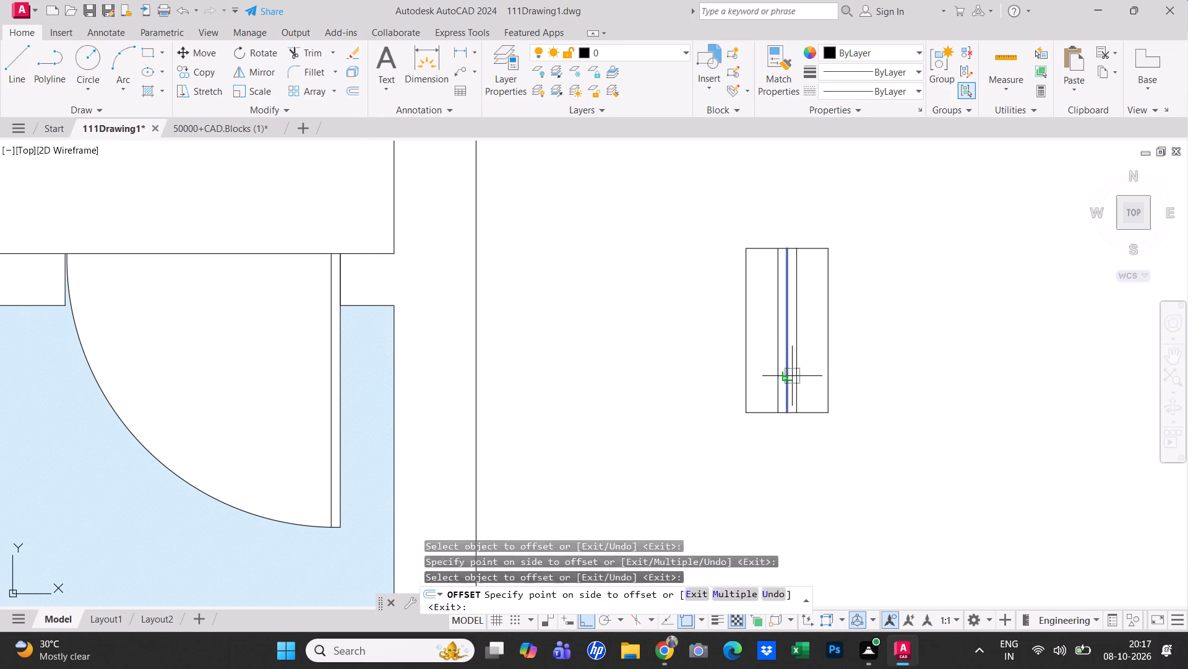
scroll(806, 375, up, 1)
key(Escape)
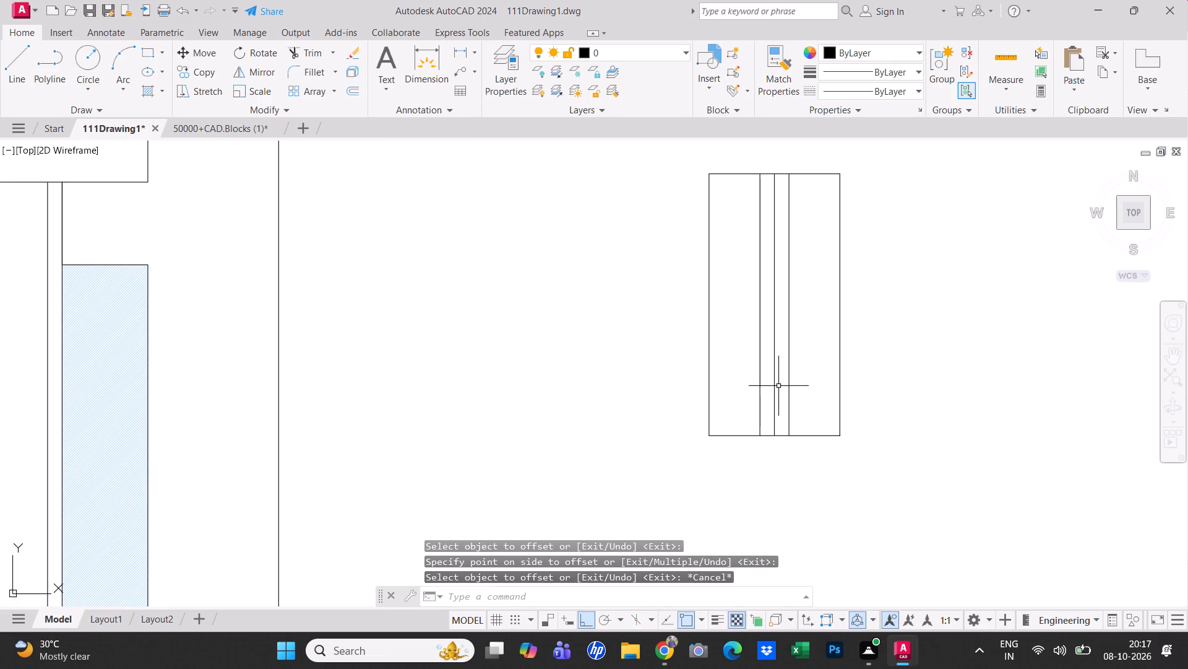
Erase the original centre line between the two offset lines.
click(773, 391)
text(e)
key(space)
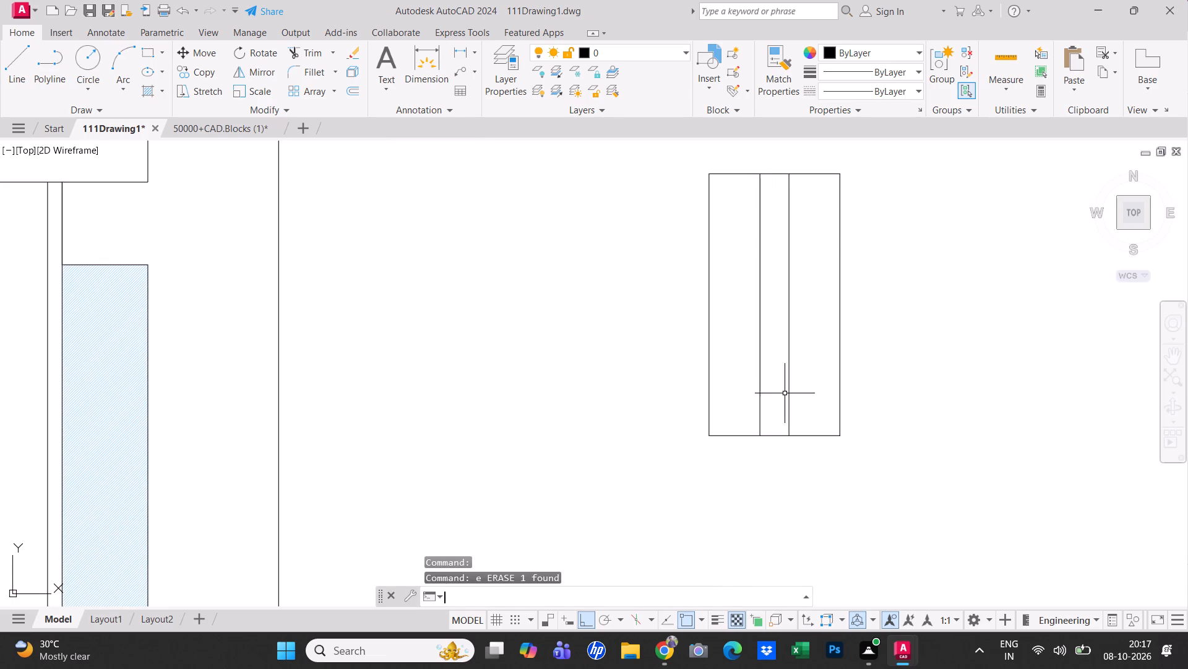
key(Escape)
Group the rectangle and its two inner lines into one small window symbol.
click(852, 457)
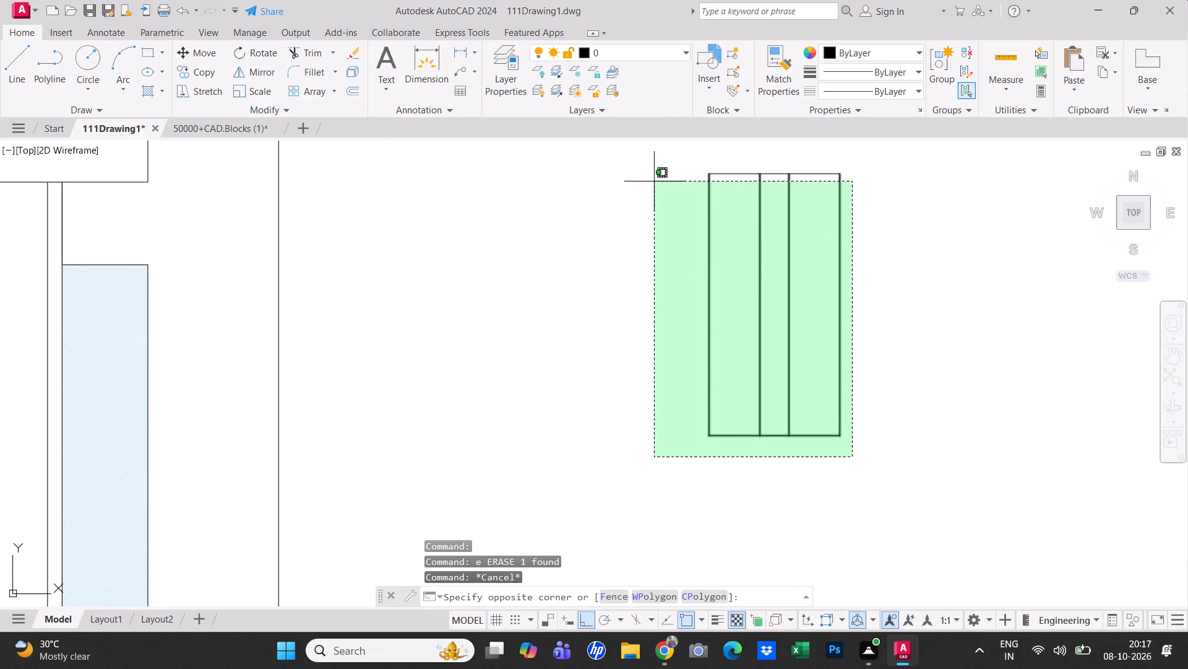
click(653, 164)
text(g)
key(space)
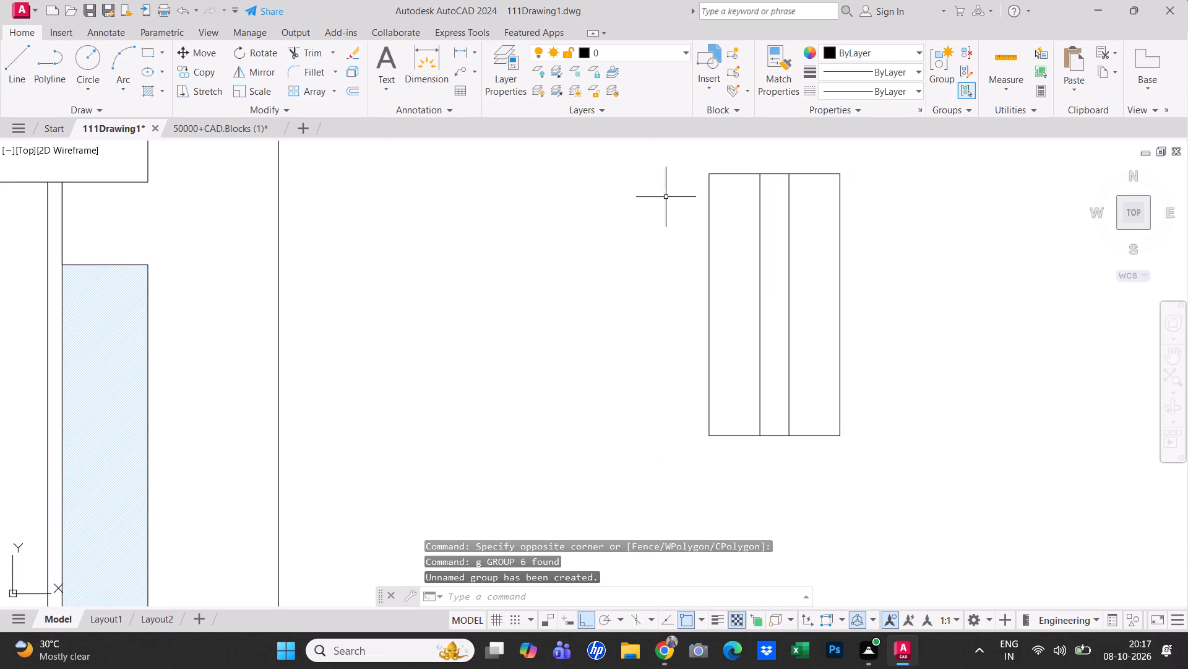
key(Escape)
Copy the small window by its side midpoint onto the midpoint of the upper toilet's exterior wall.
click(710, 276)
scroll(715, 292, down, 2)
scroll(673, 325, down, 1)
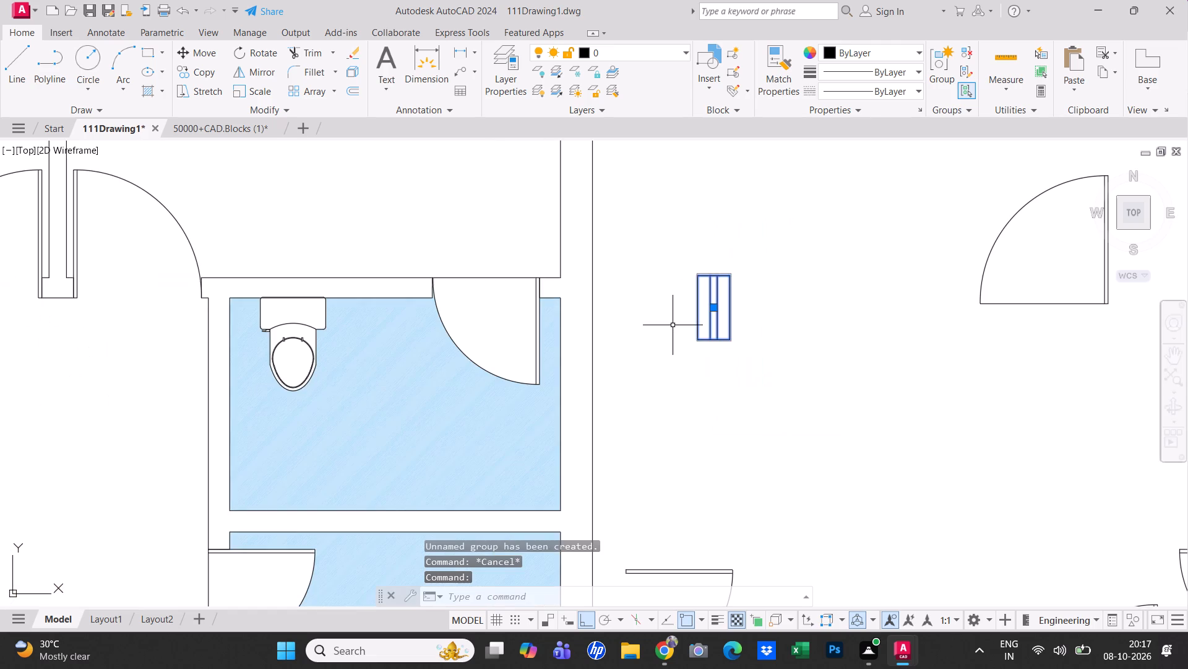
scroll(681, 370, down, 1)
middle_drag(677, 371, 611, 302)
scroll(625, 237, up, 2)
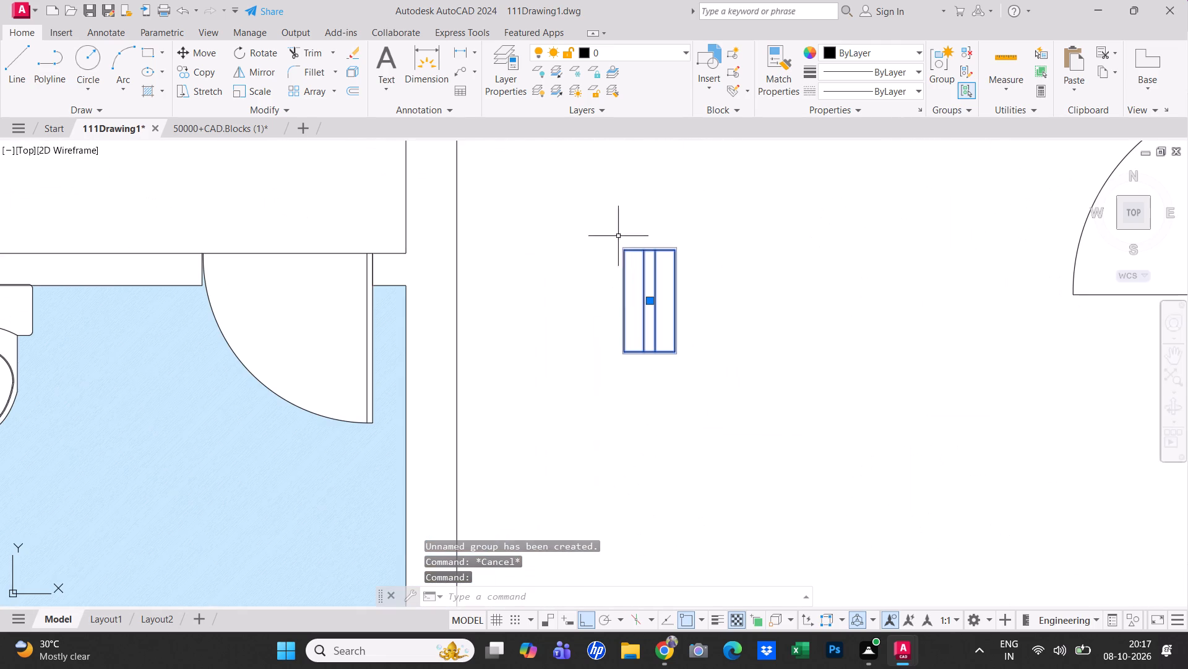
click(195, 72)
click(626, 303)
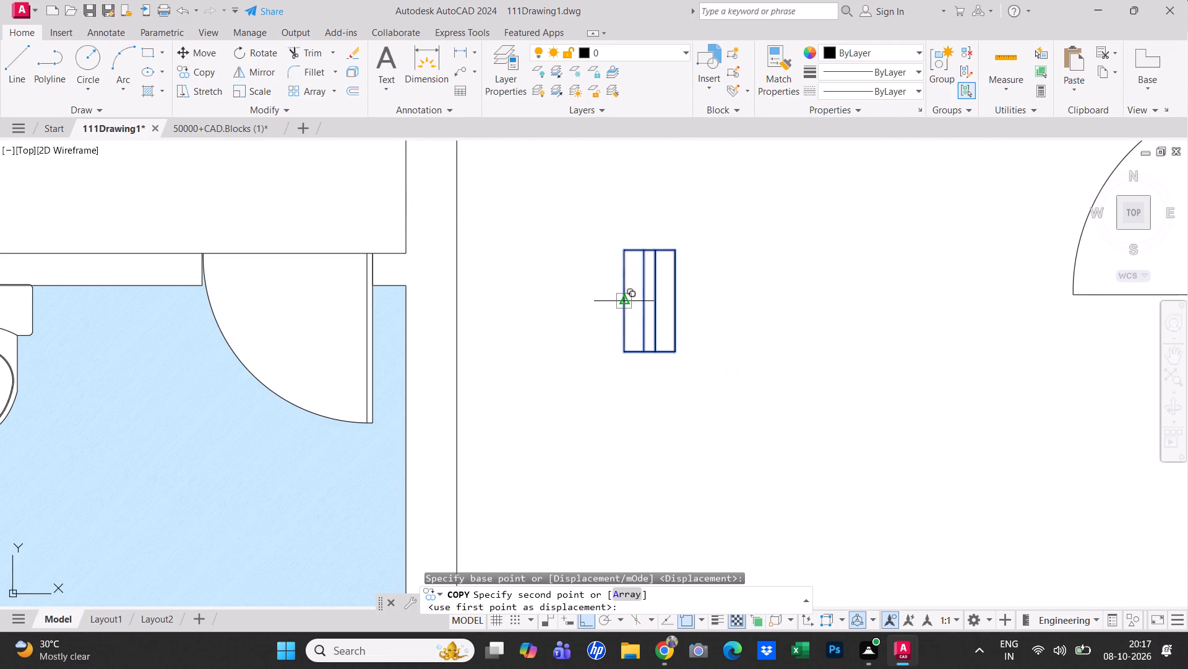
middle_drag(425, 319, 382, 212)
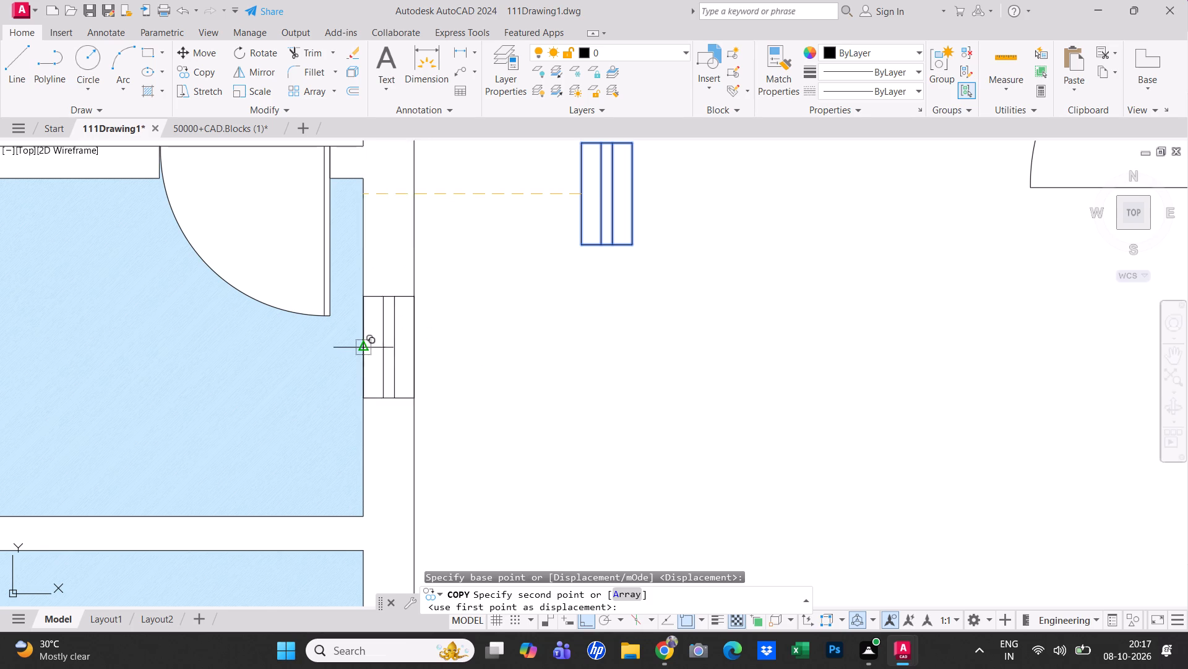
click(362, 354)
Place a second copy of the small window at the midpoint of the lower toilet's exterior wall and end the copying.
middle_drag(480, 343, 456, 187)
scroll(469, 265, down, 2)
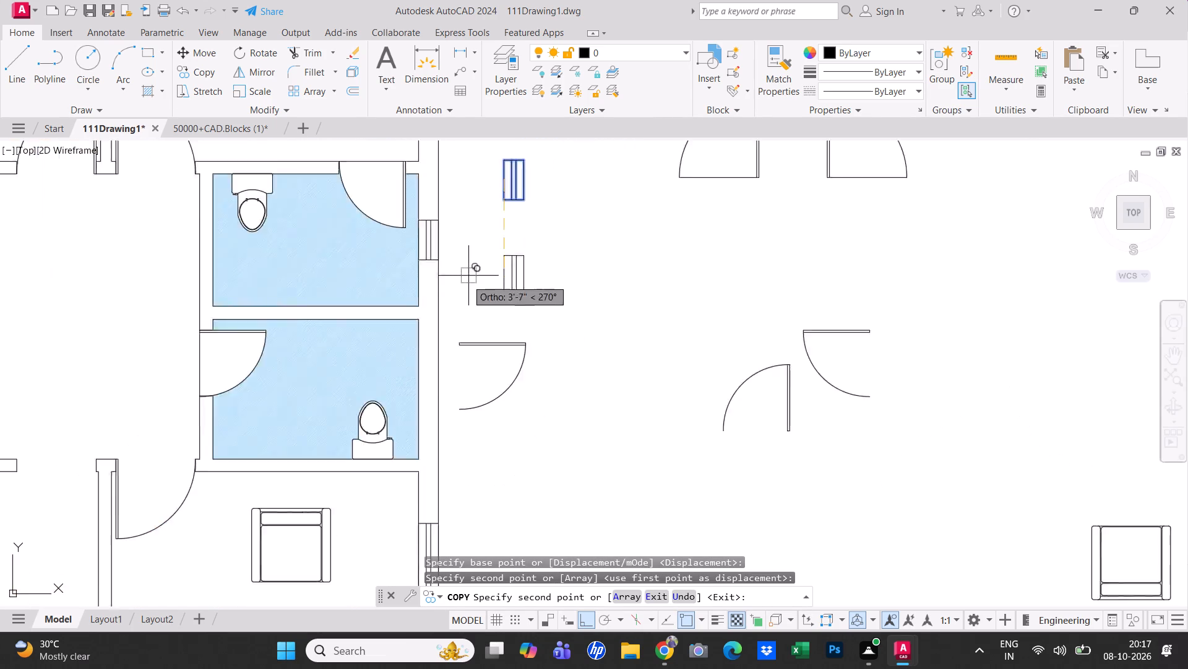
scroll(465, 281, down, 1)
scroll(441, 389, up, 3)
middle_drag(416, 344, 425, 426)
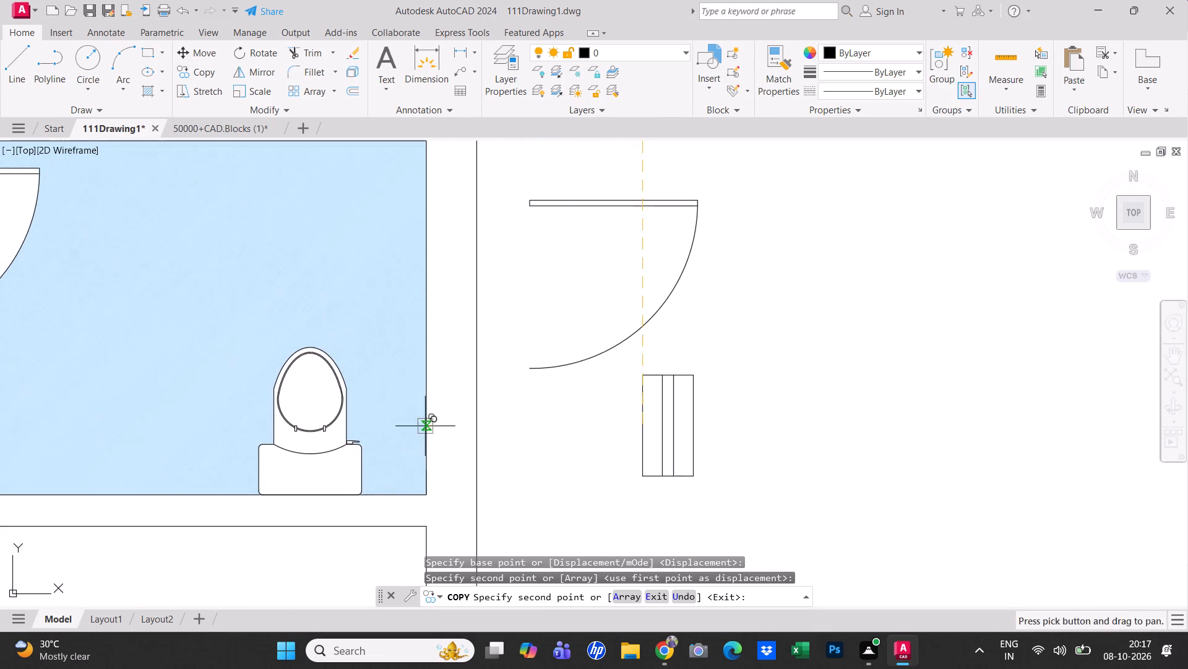
middle_drag(424, 435, 425, 460)
scroll(424, 445, down, 1)
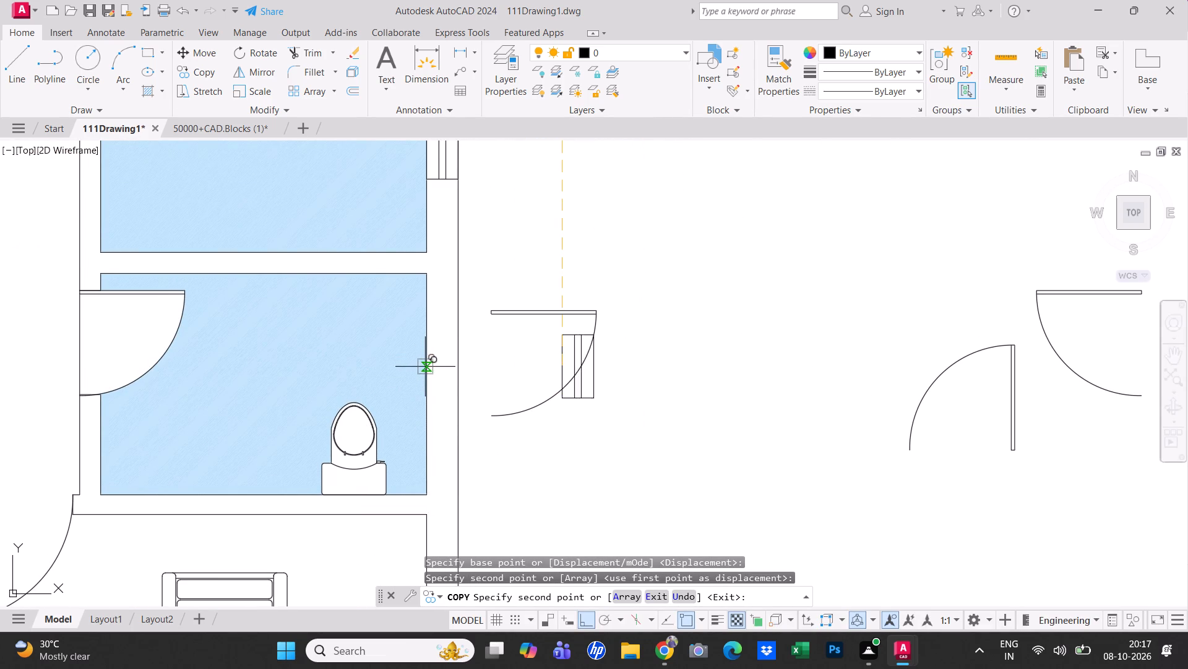
click(425, 385)
key(Escape)
scroll(417, 354, down, 1)
middle_drag(421, 360, 518, 357)
key(Escape)
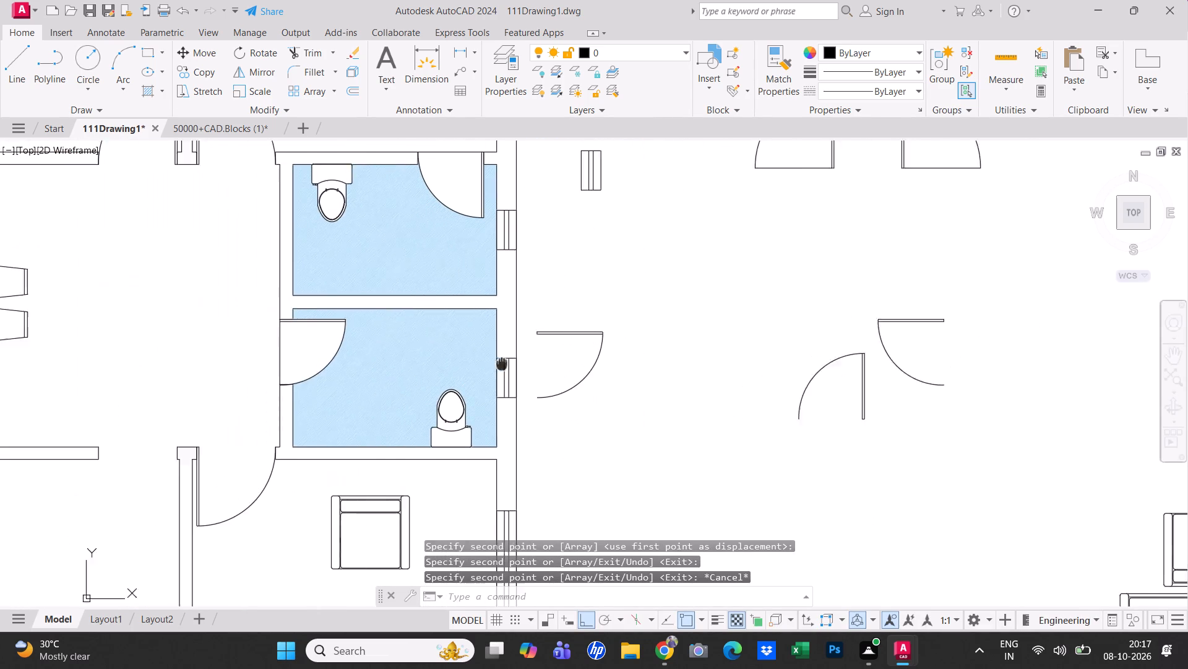
middle_drag(518, 357, 522, 356)
Start an ANSI31 hatch in colour 199,200,202 over both bedrooms, their surrounding walls, and the exterior wall beside the dining area, kitchen and parking.
middle_drag(621, 300, 632, 372)
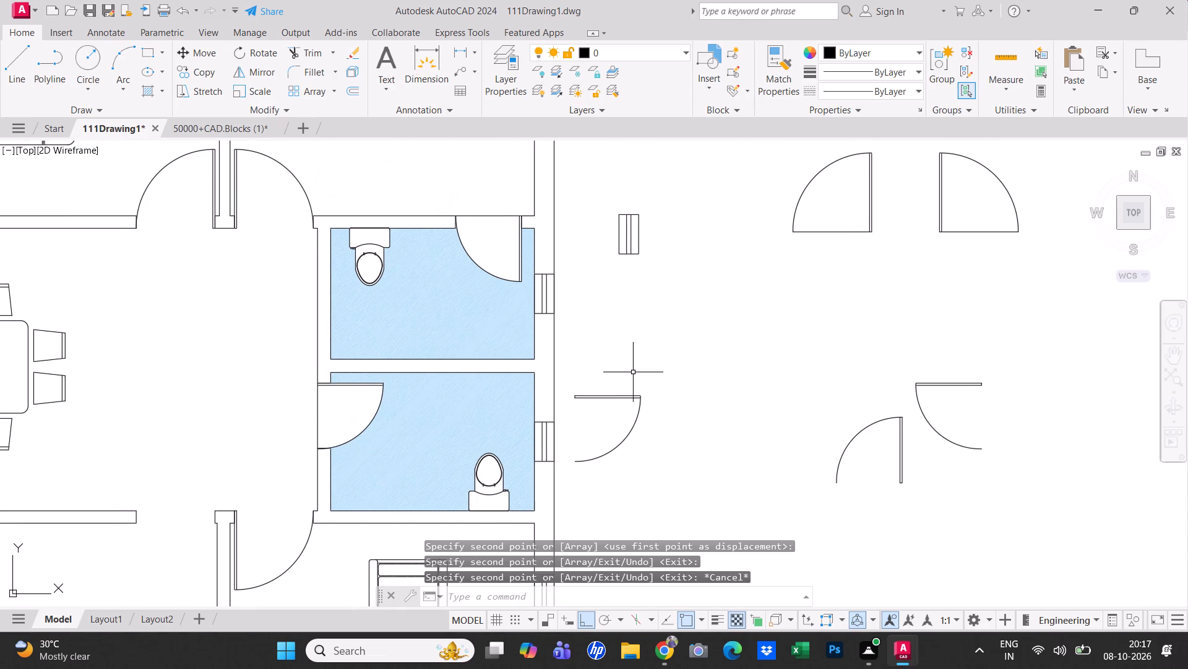
text(h)
key(space)
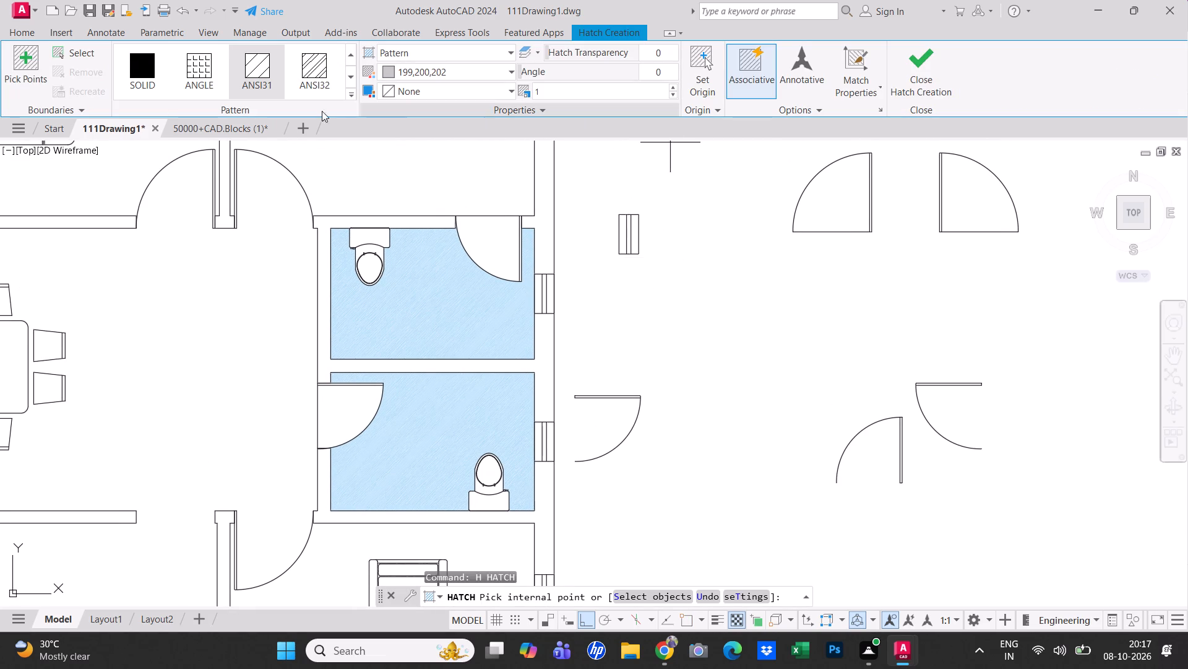
scroll(399, 288, down, 2)
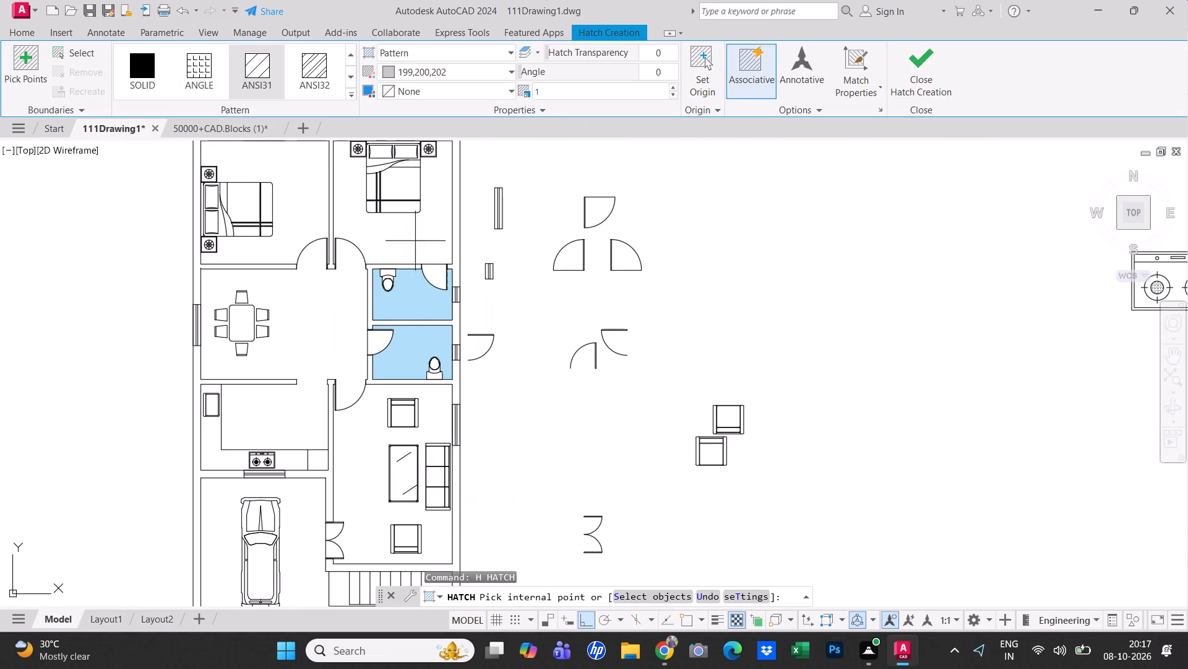
scroll(460, 228, up, 1)
click(454, 228)
click(384, 230)
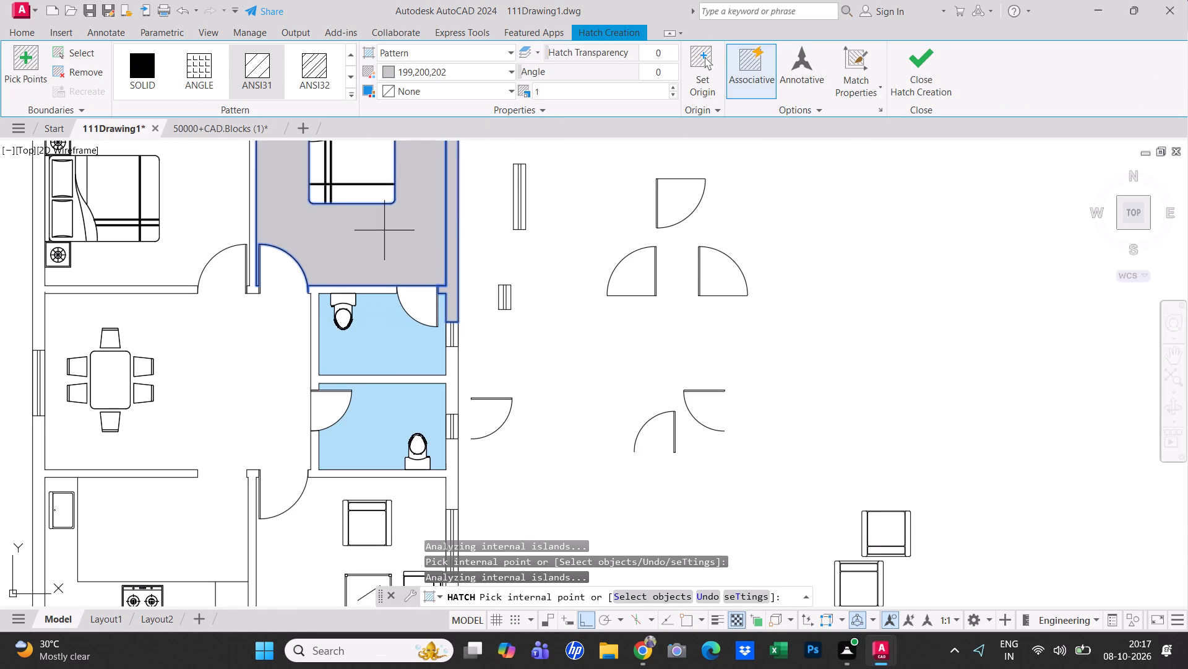
middle_drag(396, 270, 446, 415)
click(237, 336)
click(288, 225)
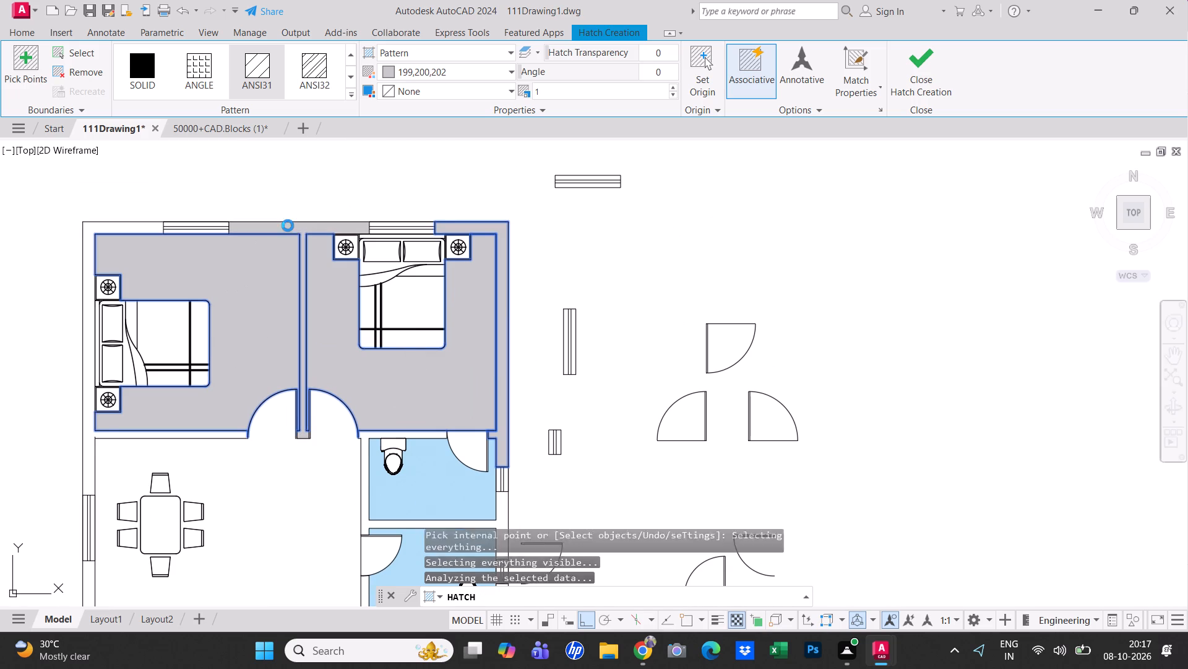
click(139, 227)
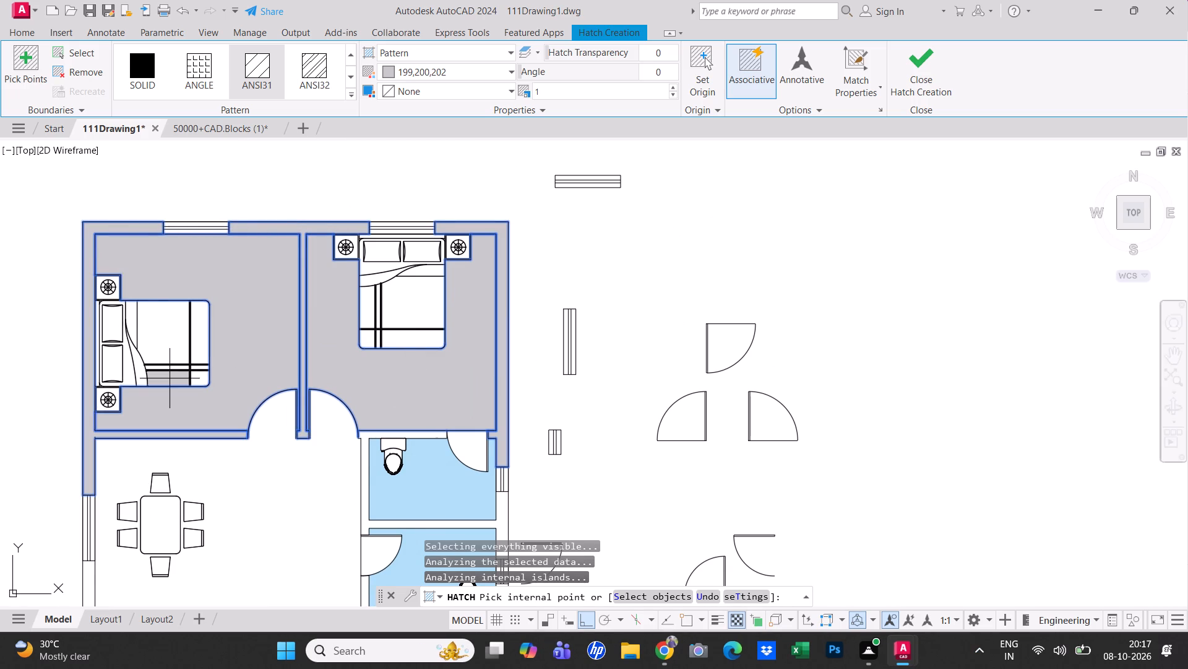
middle_drag(170, 378, 162, 254)
scroll(164, 260, down, 1)
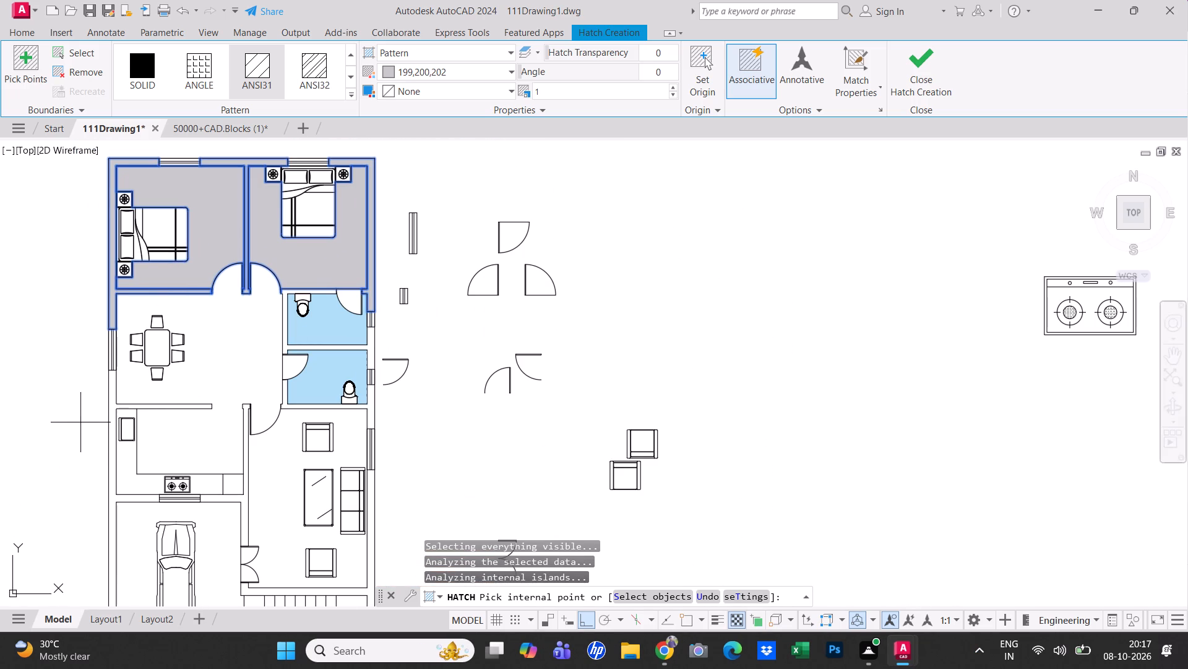
click(113, 423)
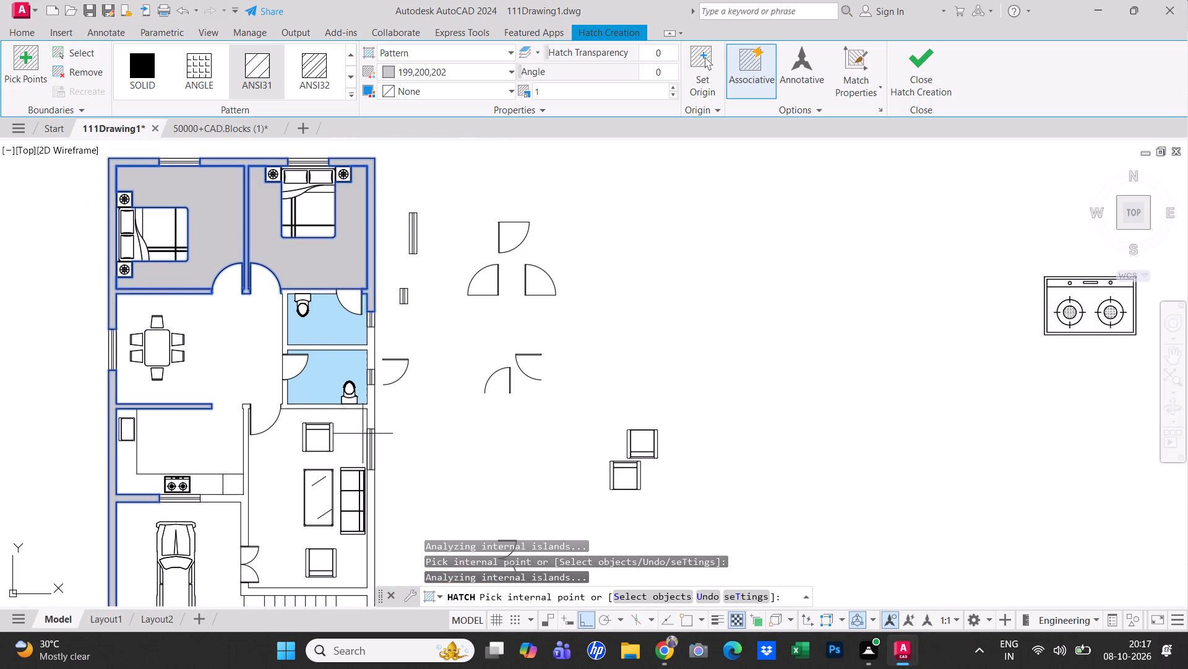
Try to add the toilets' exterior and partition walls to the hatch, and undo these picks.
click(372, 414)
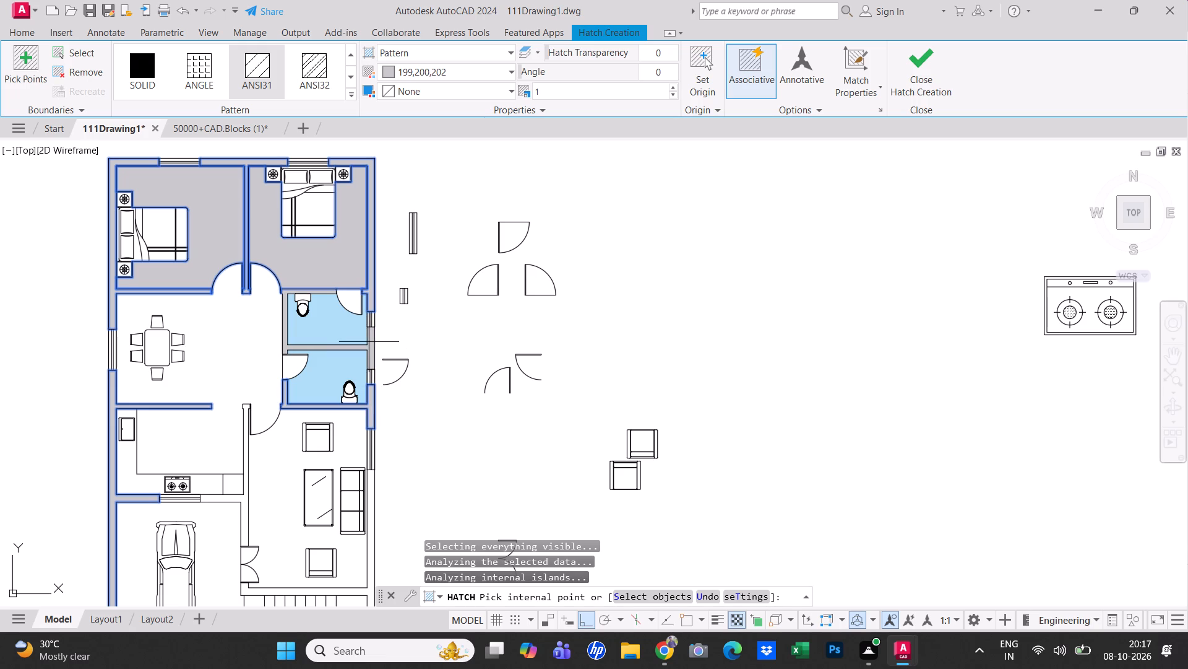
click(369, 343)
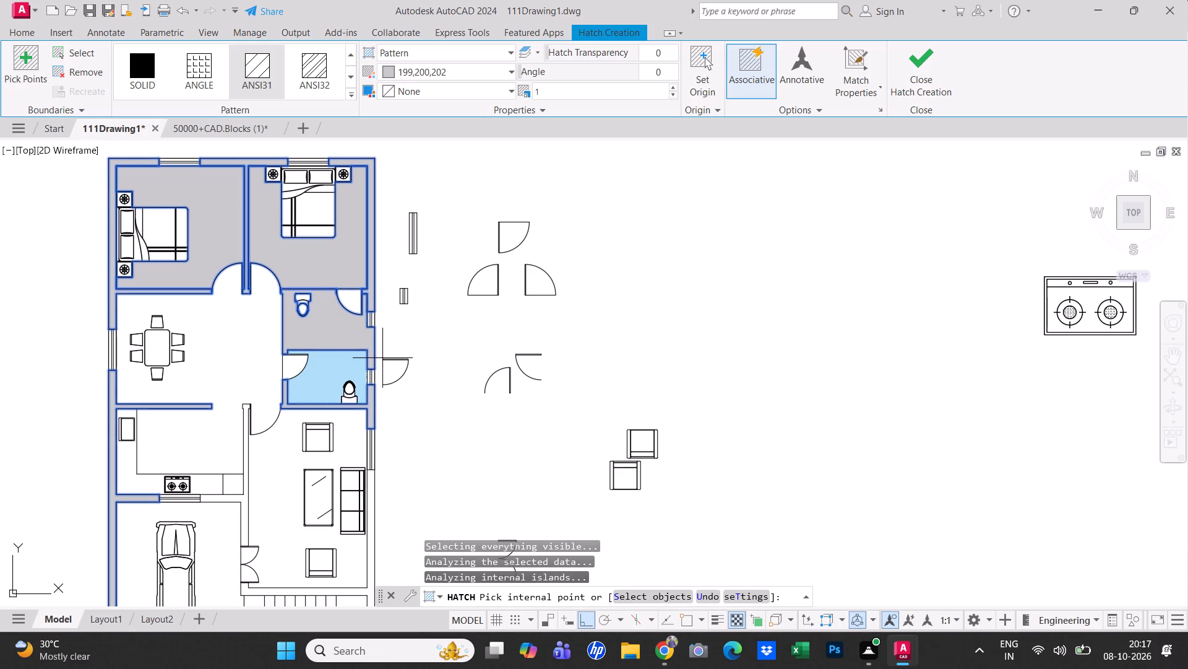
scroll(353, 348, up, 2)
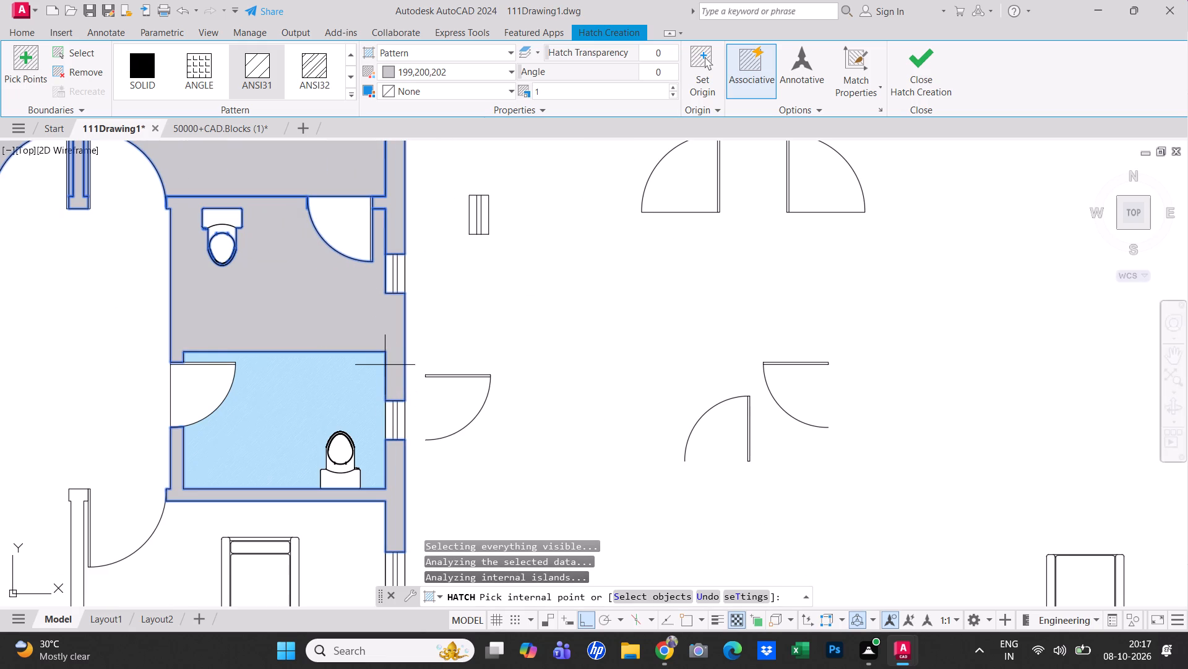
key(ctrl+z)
Add the walls around the toilets, living room and staircase, and the kitchen–living room wall to the hatch, leaving the toilet floors out.
click(389, 344)
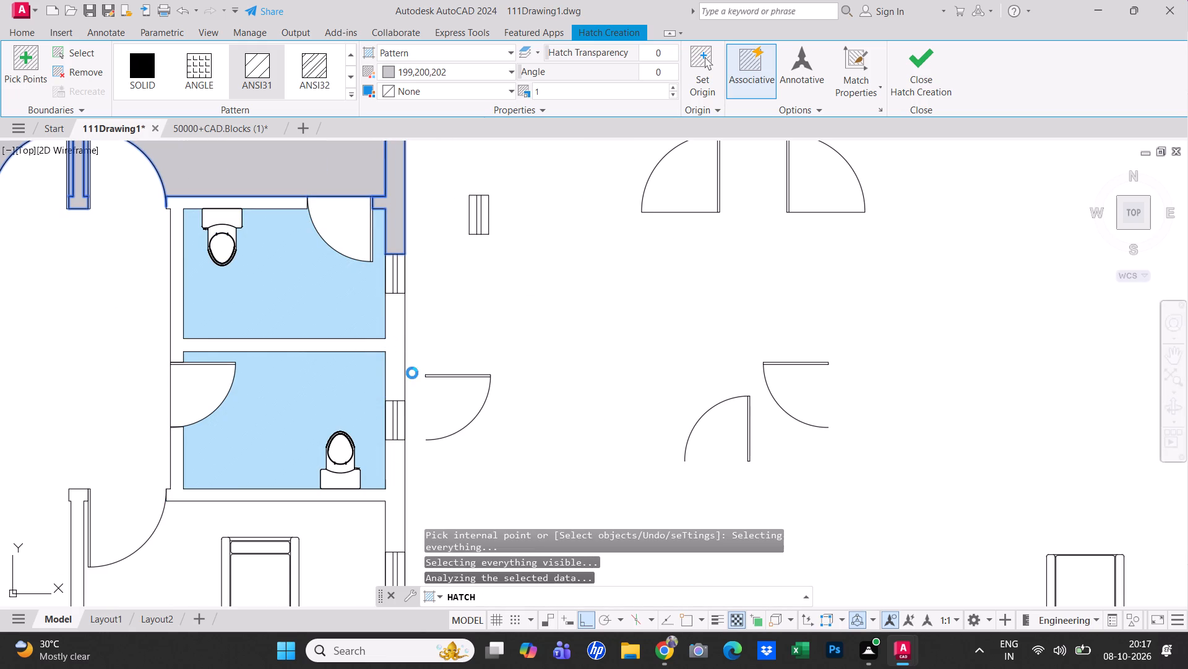
middle_drag(468, 361, 442, 231)
scroll(447, 220, down, 1)
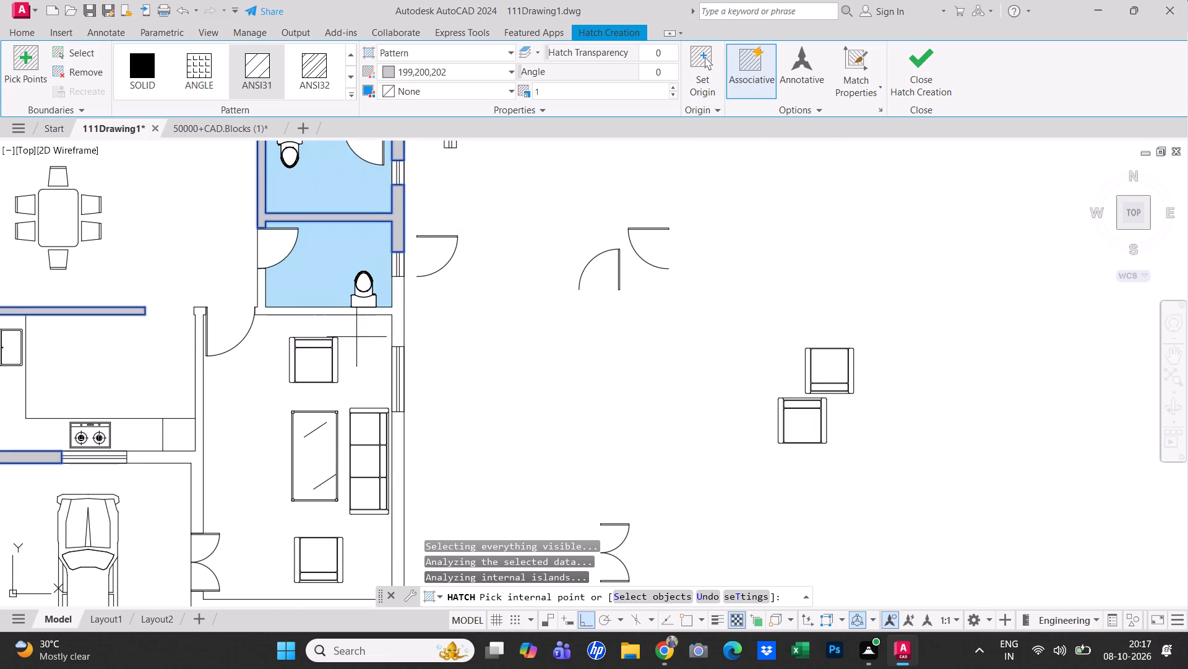
scroll(368, 328, up, 1)
click(394, 303)
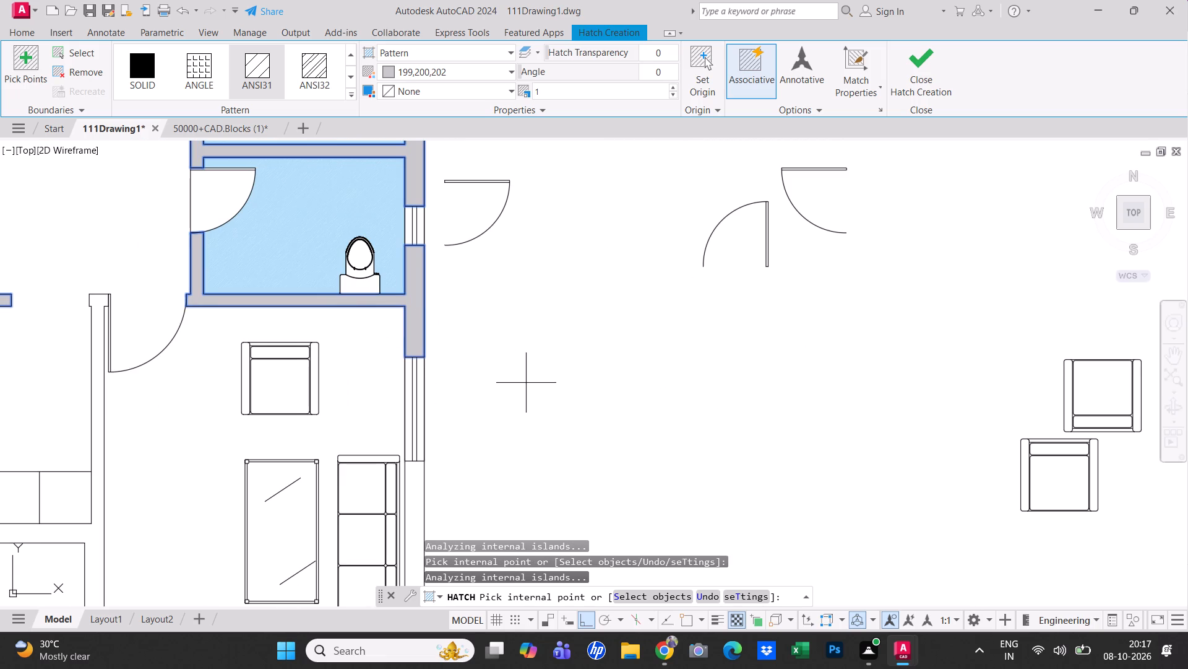
middle_drag(525, 382, 492, 301)
scroll(494, 298, down, 2)
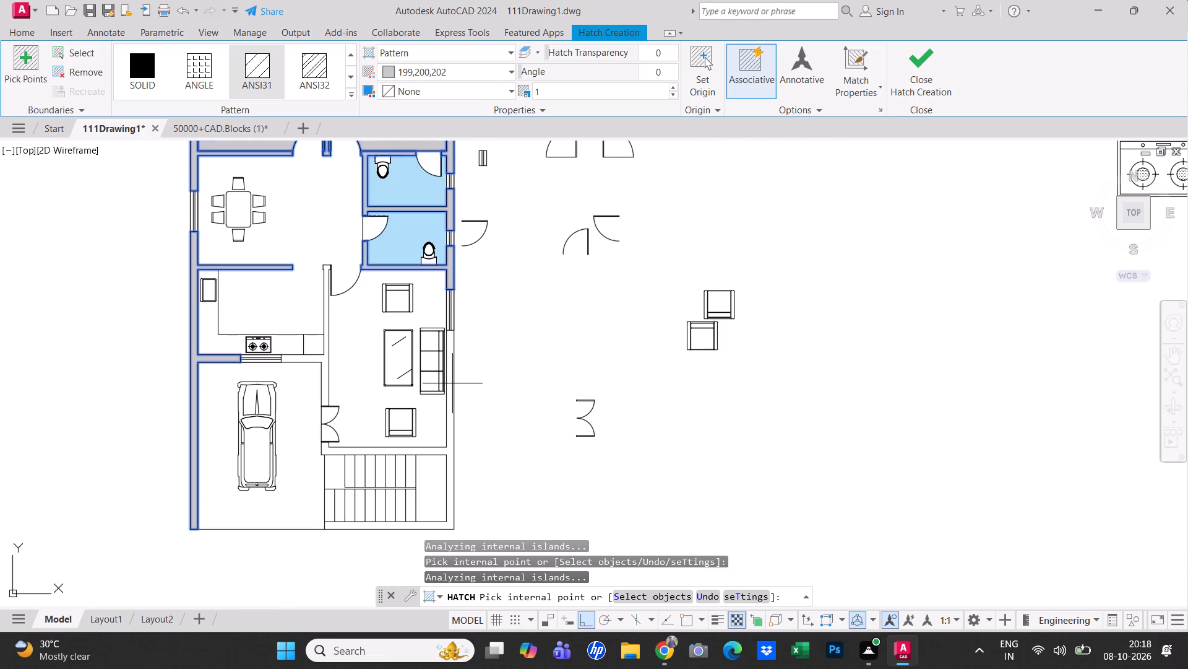
click(450, 385)
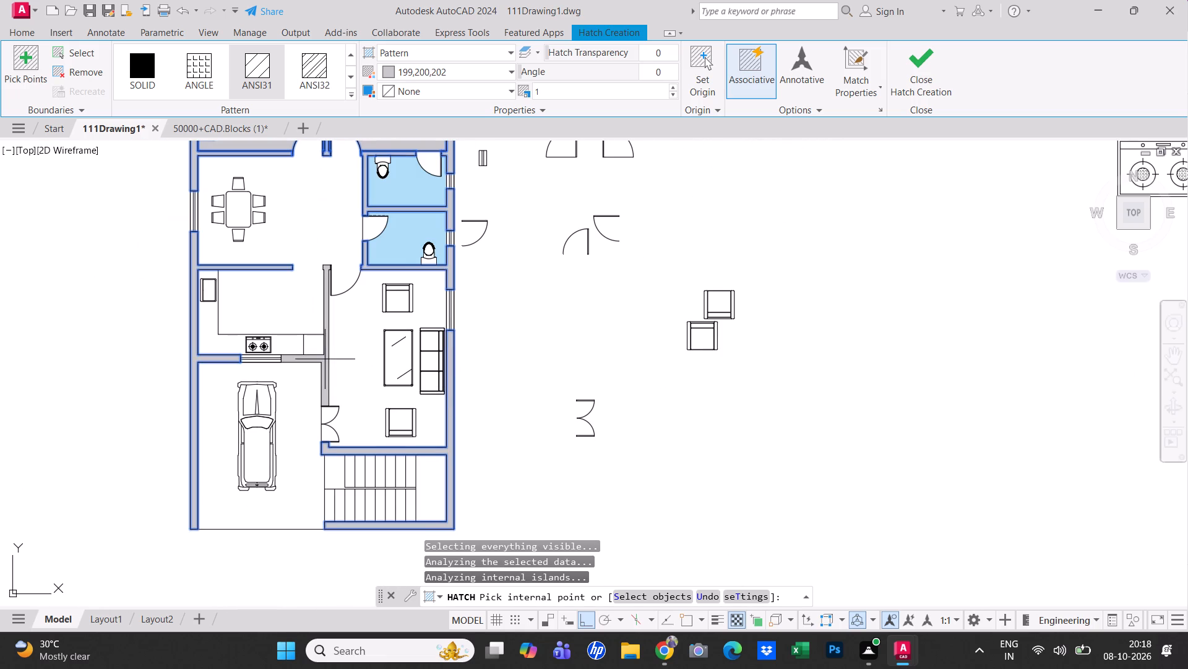
click(325, 359)
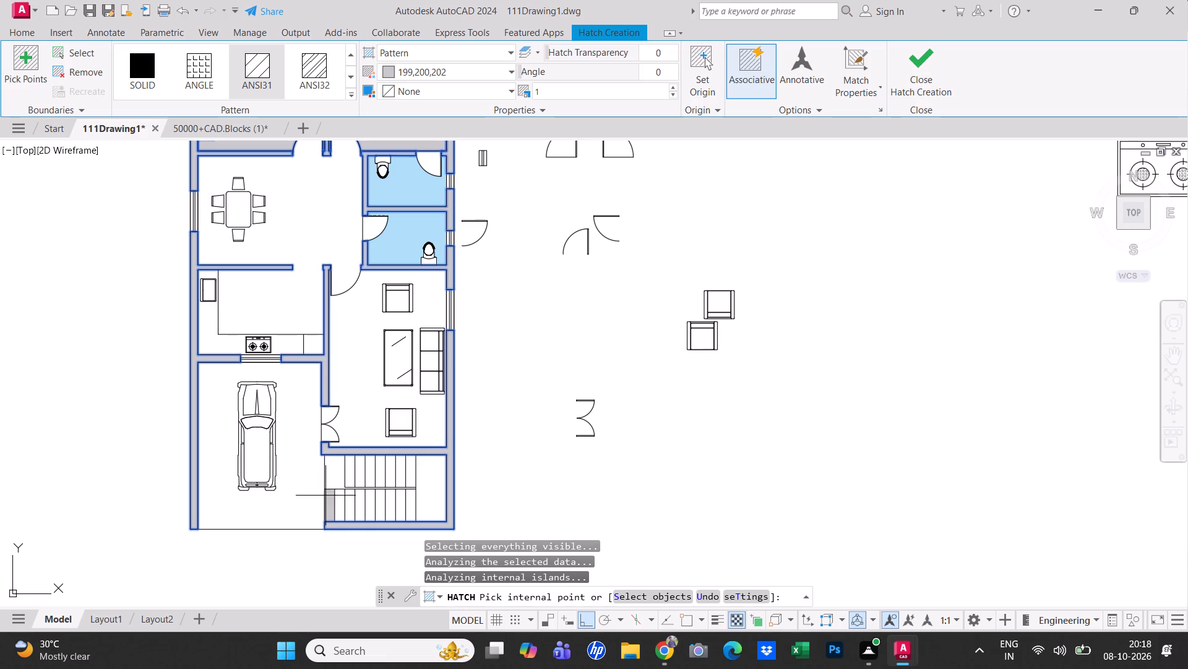
Add the dining, passage and kitchen floor and the living room floor to the hatch, finish it and save the drawing.
middle_drag(323, 456, 326, 567)
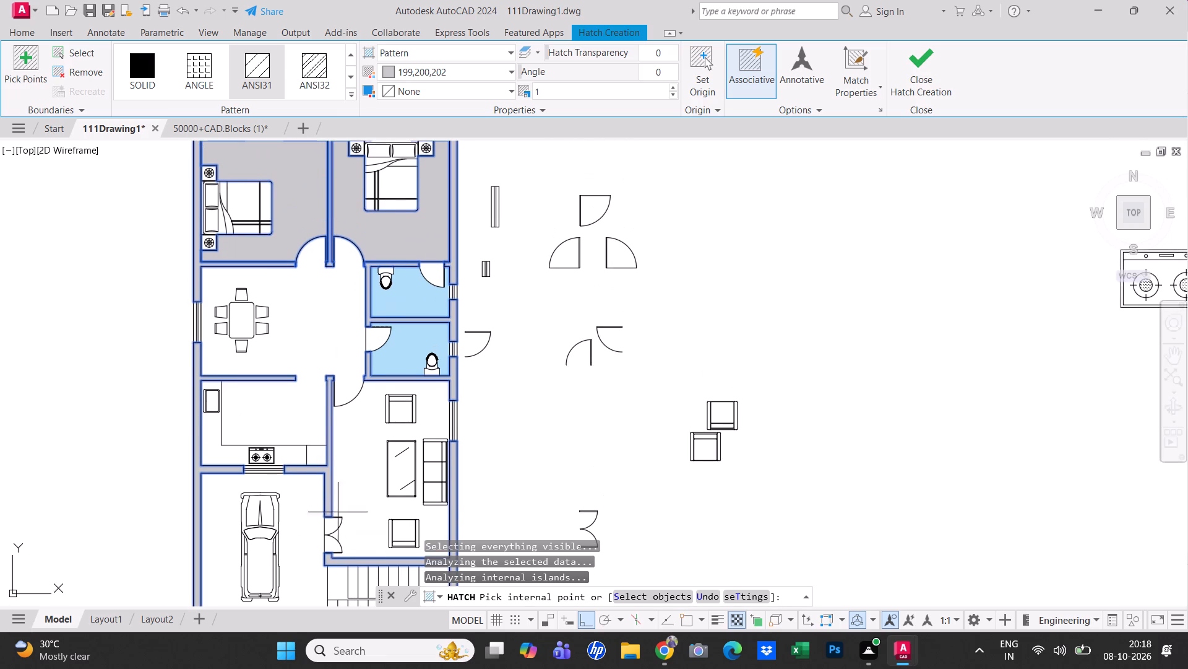
click(306, 424)
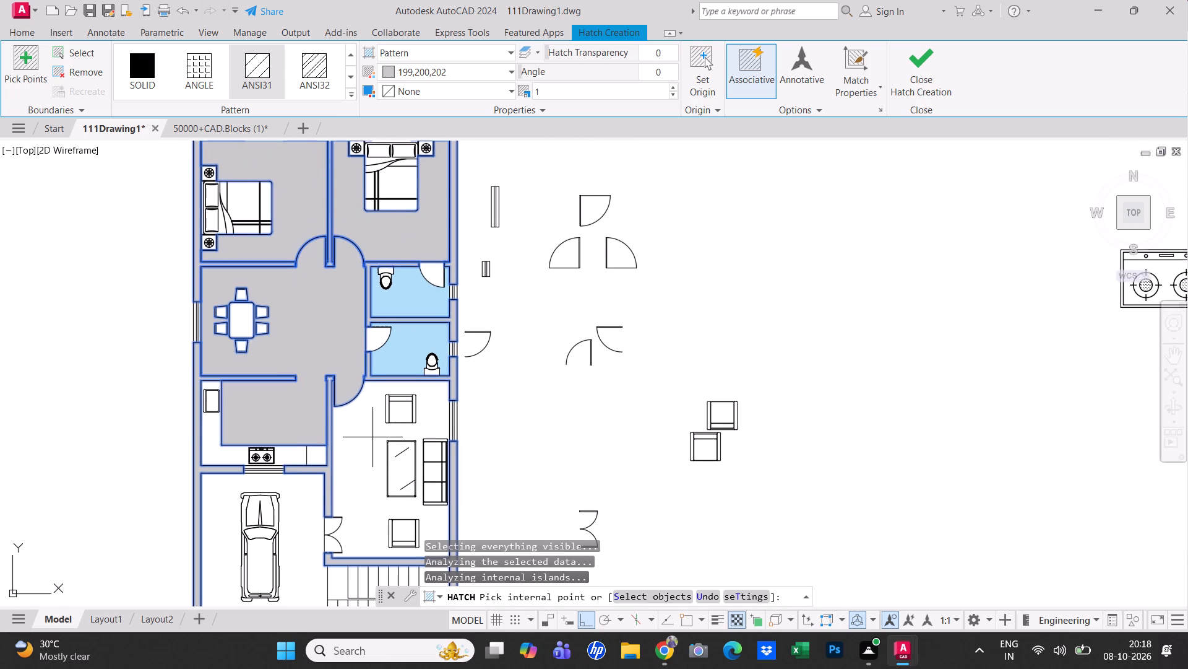
click(369, 437)
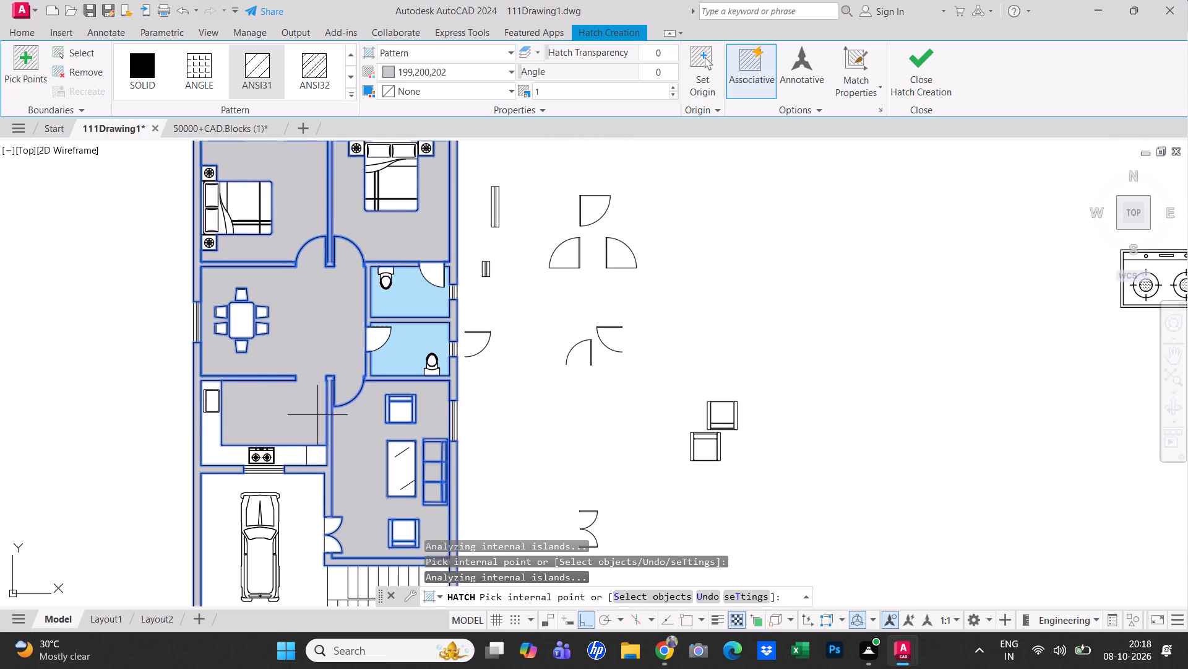
key(ctrl+s)
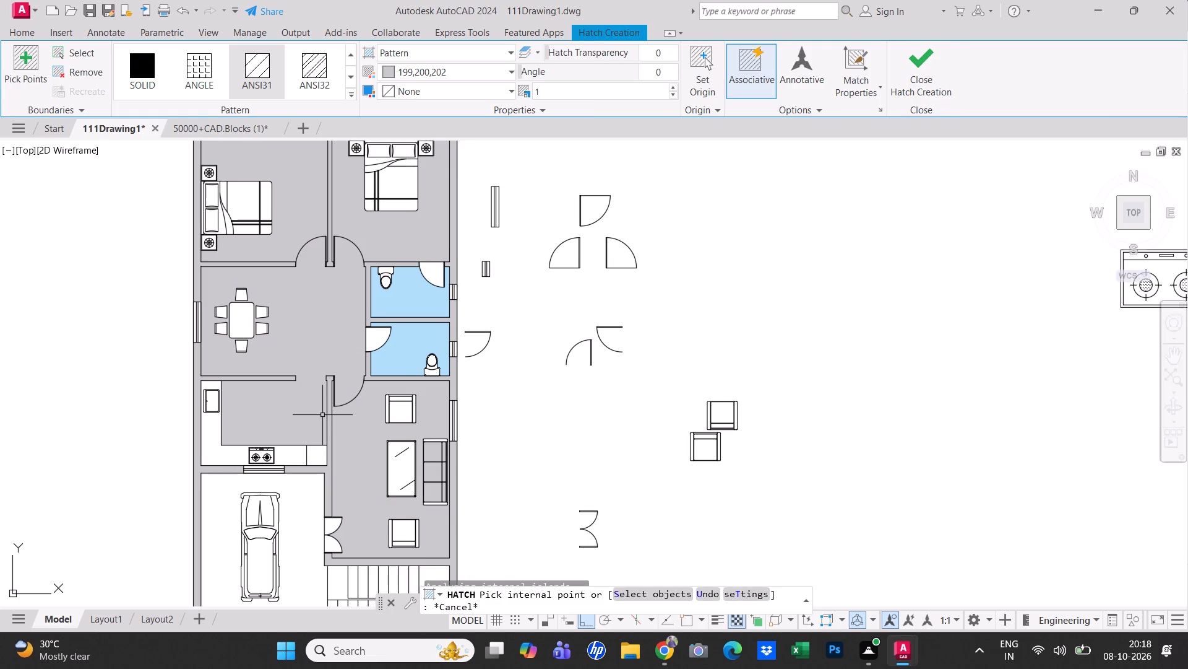
click(369, 453)
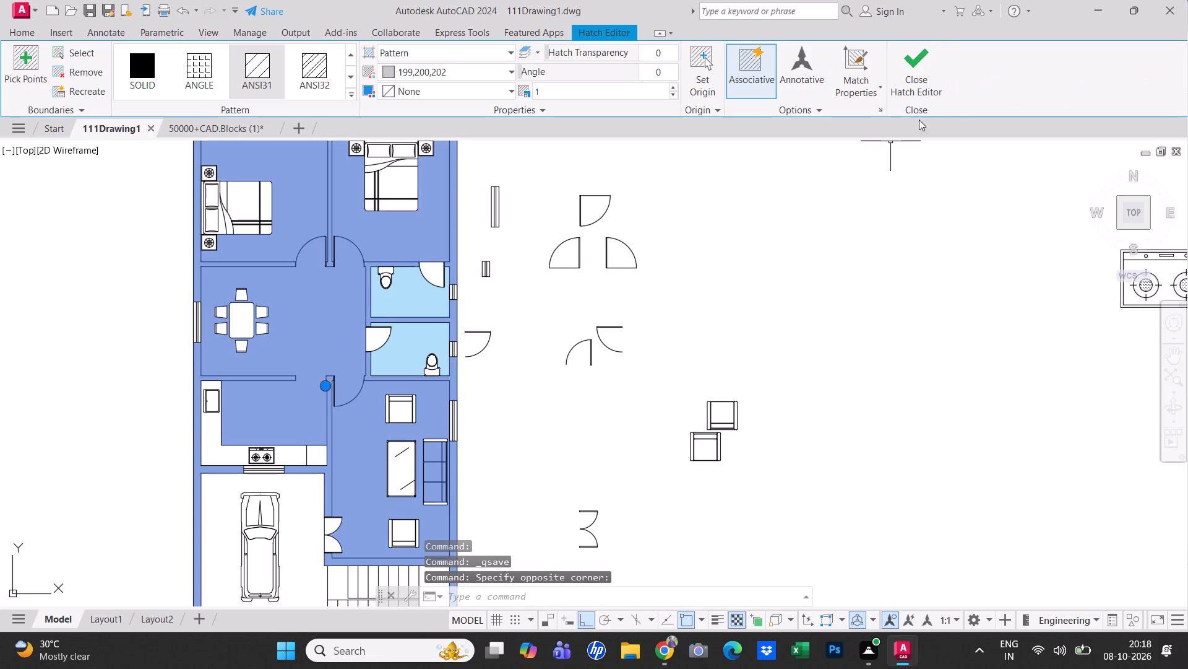
click(937, 75)
Start a new hatch with the EARTH pattern in the parking area around the car.
middle_drag(668, 360, 680, 268)
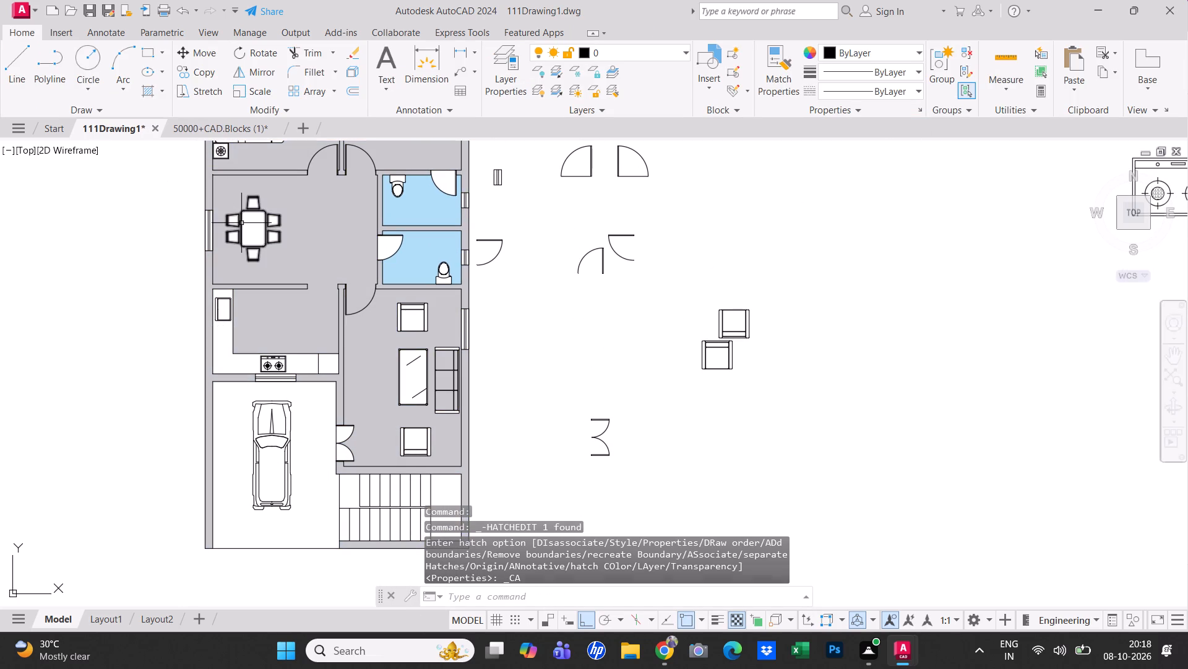
text(h)
key(space)
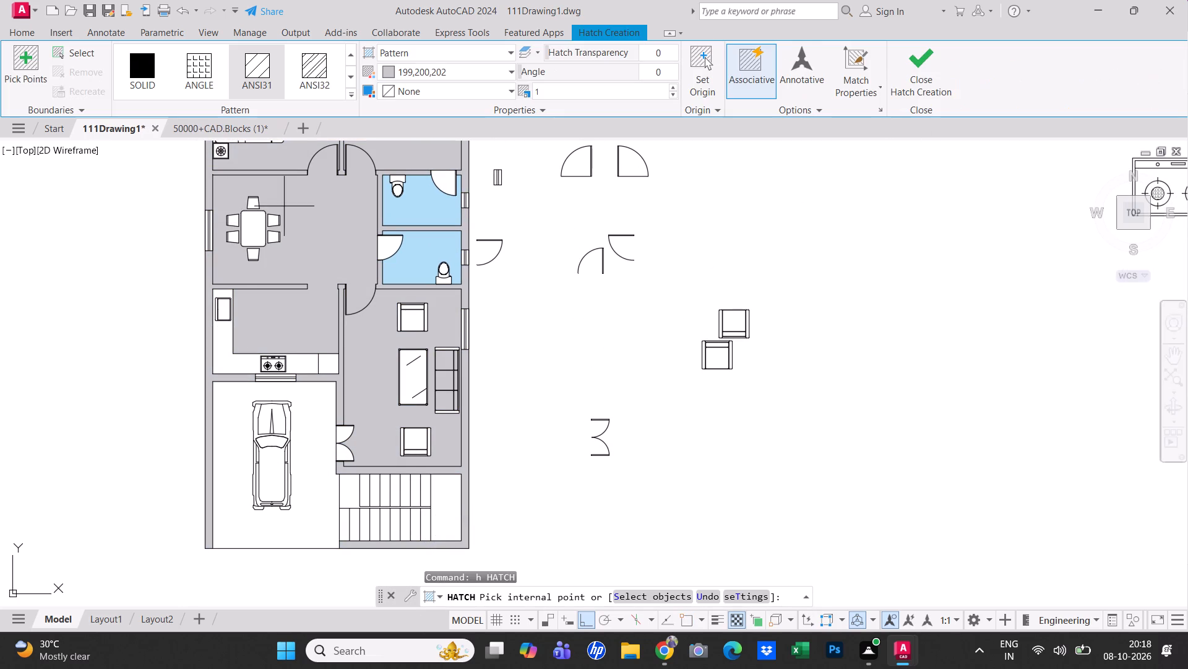
click(346, 95)
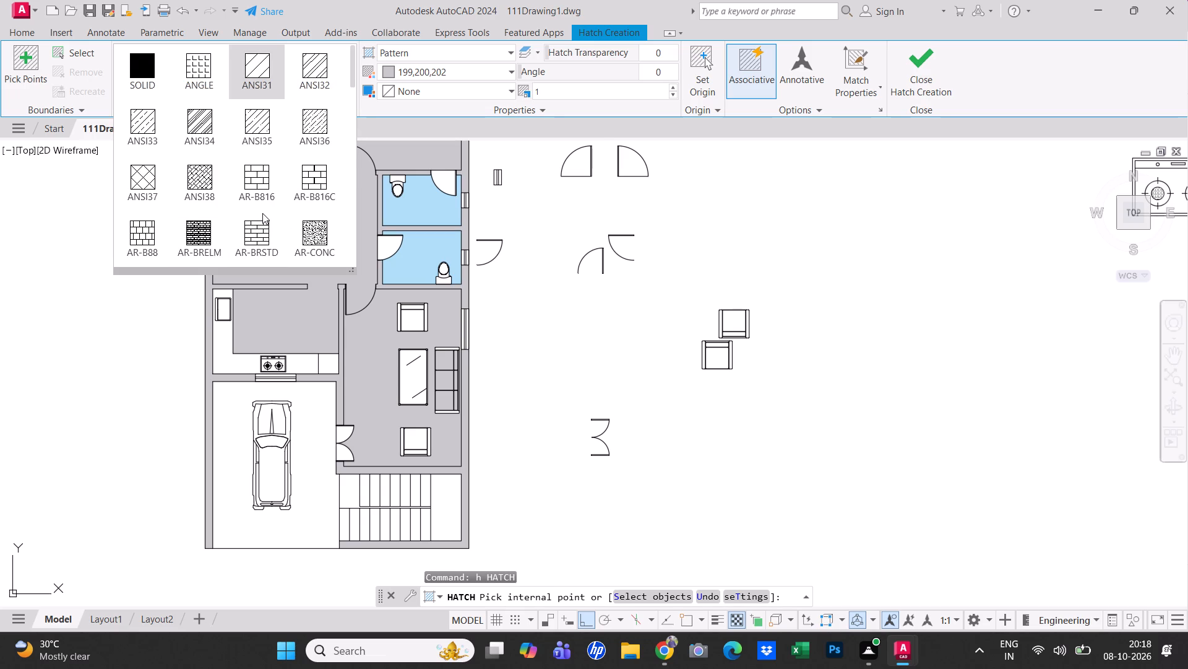
scroll(263, 213, down, 2)
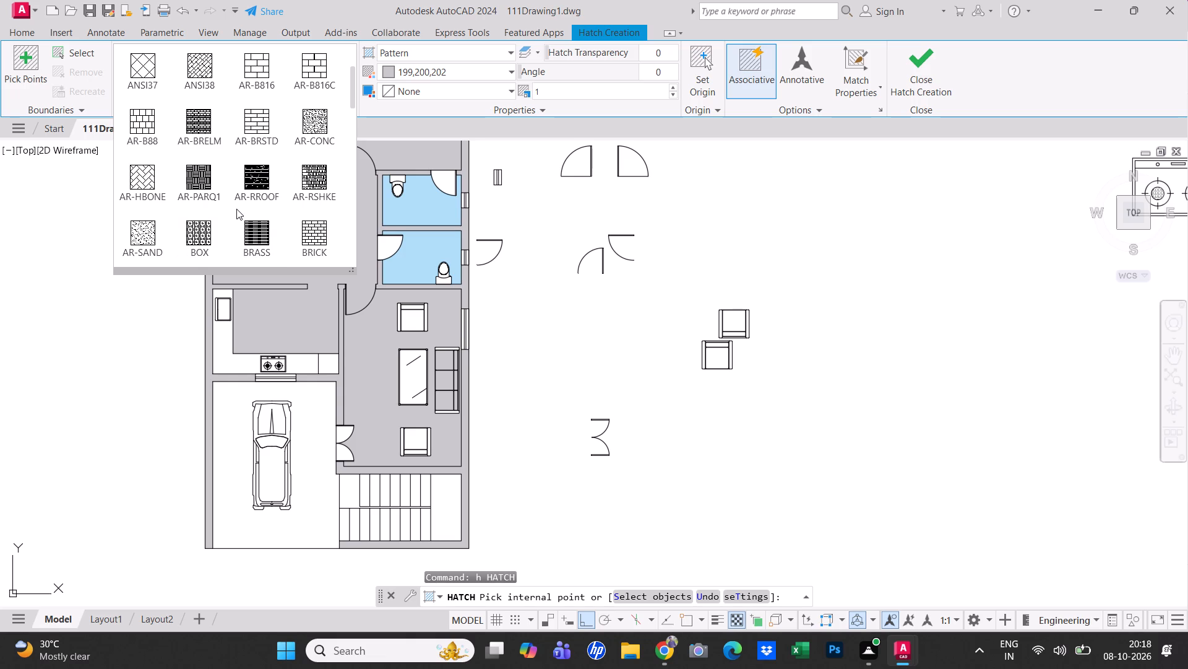
scroll(234, 208, down, 1)
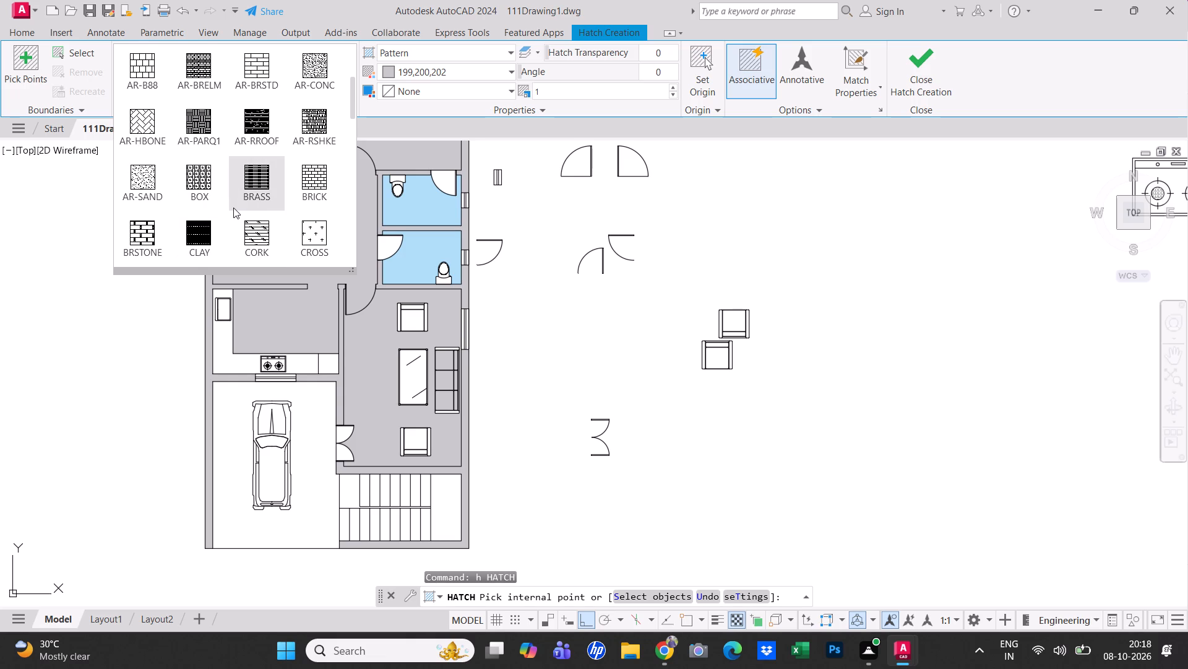
scroll(233, 208, down, 1)
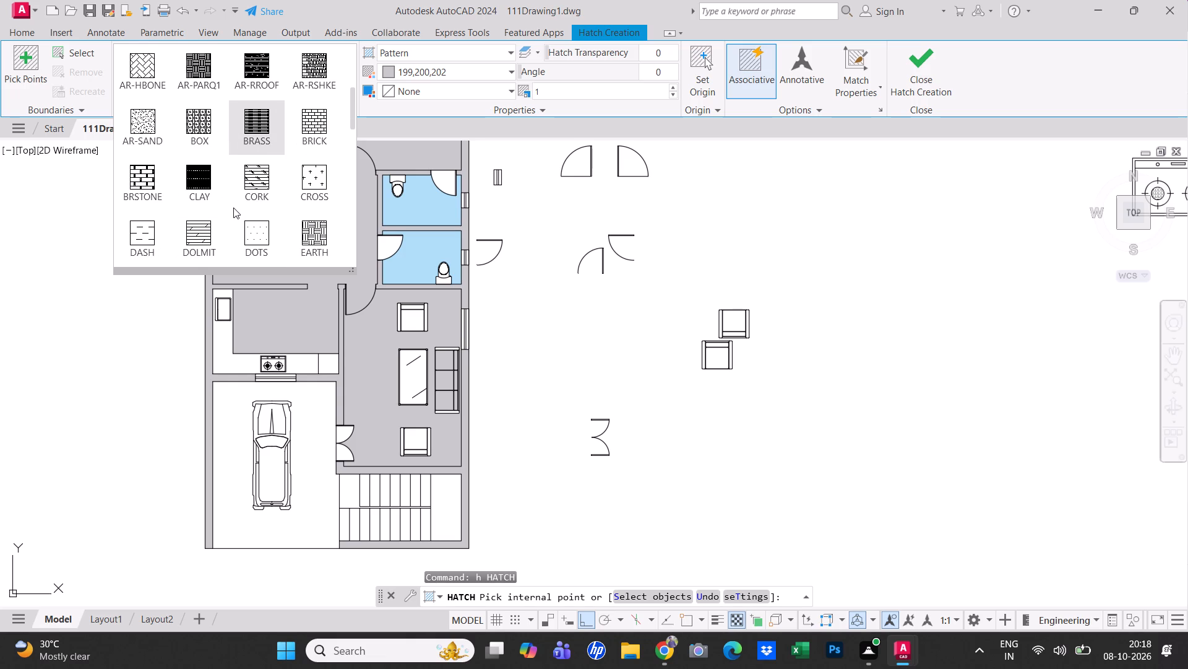
click(329, 243)
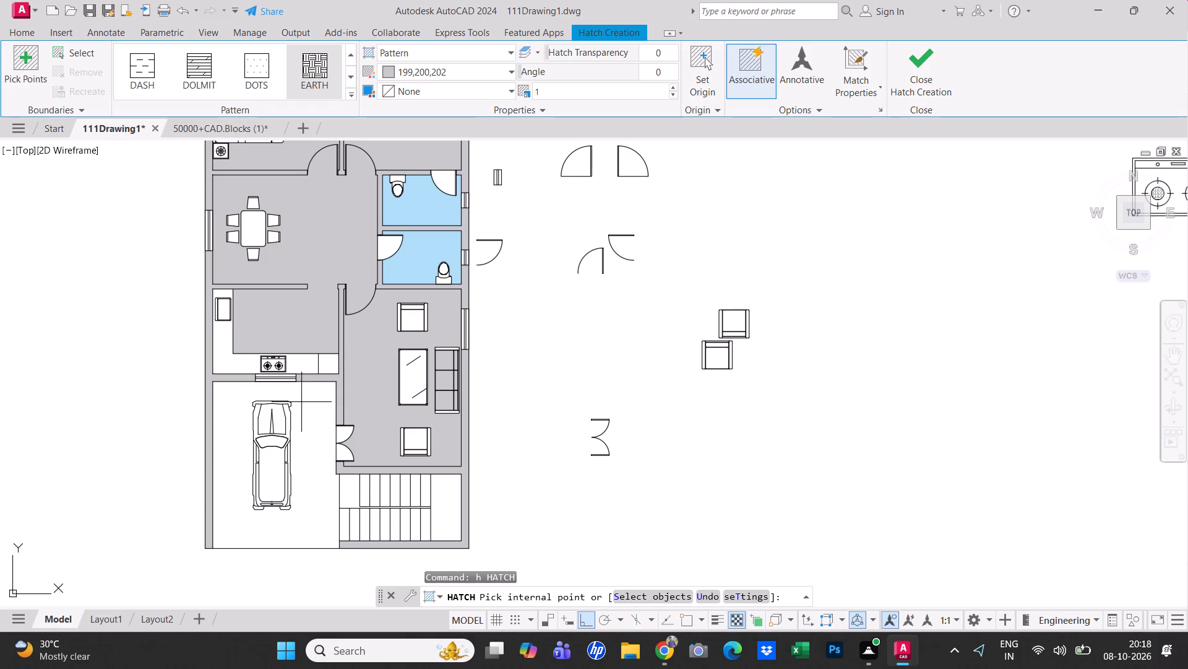
click(301, 402)
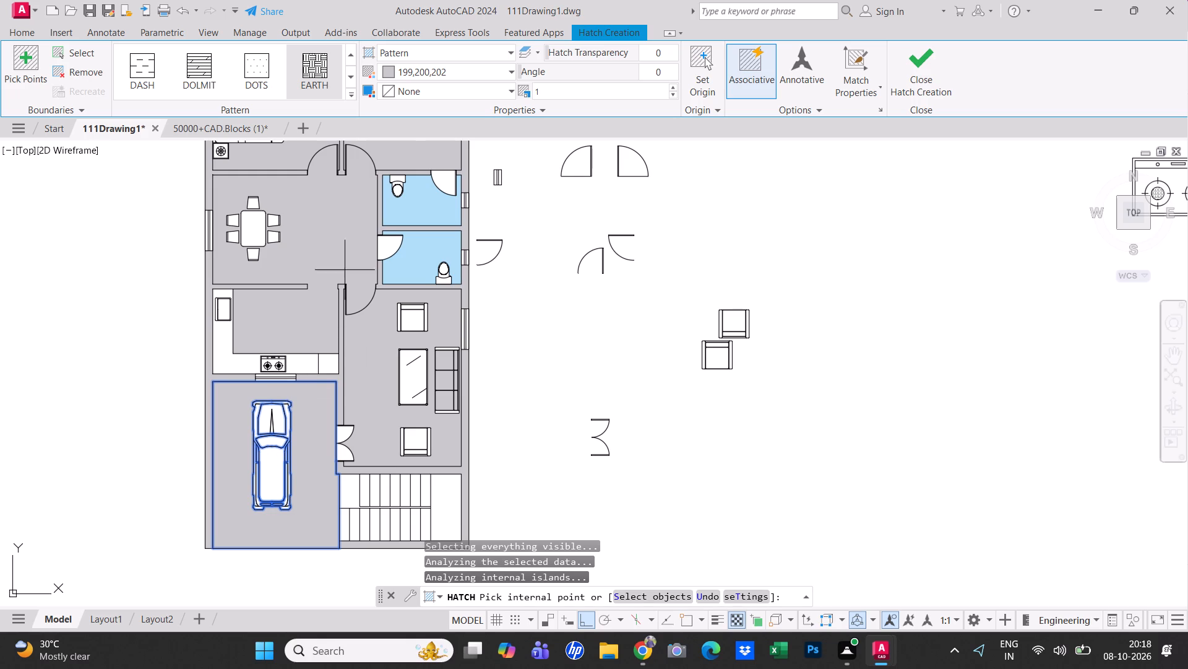
Try to raise the pattern scale of the new parking hatch, and finish creating the hatch.
double_click(671, 86)
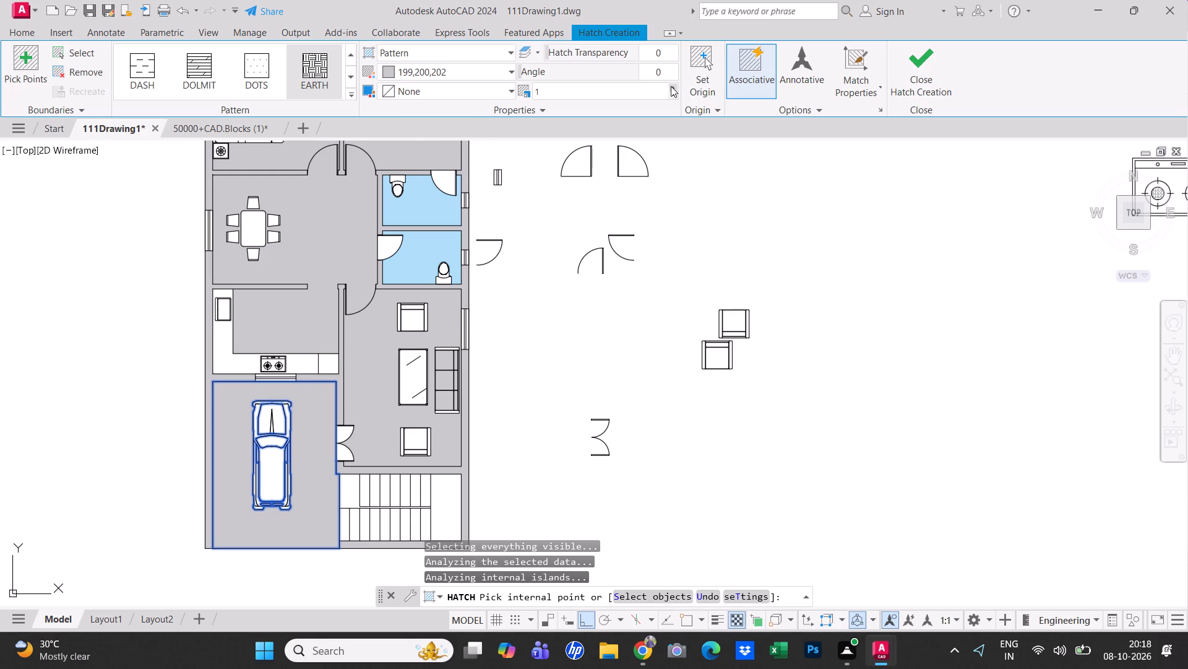
triple_click(676, 93)
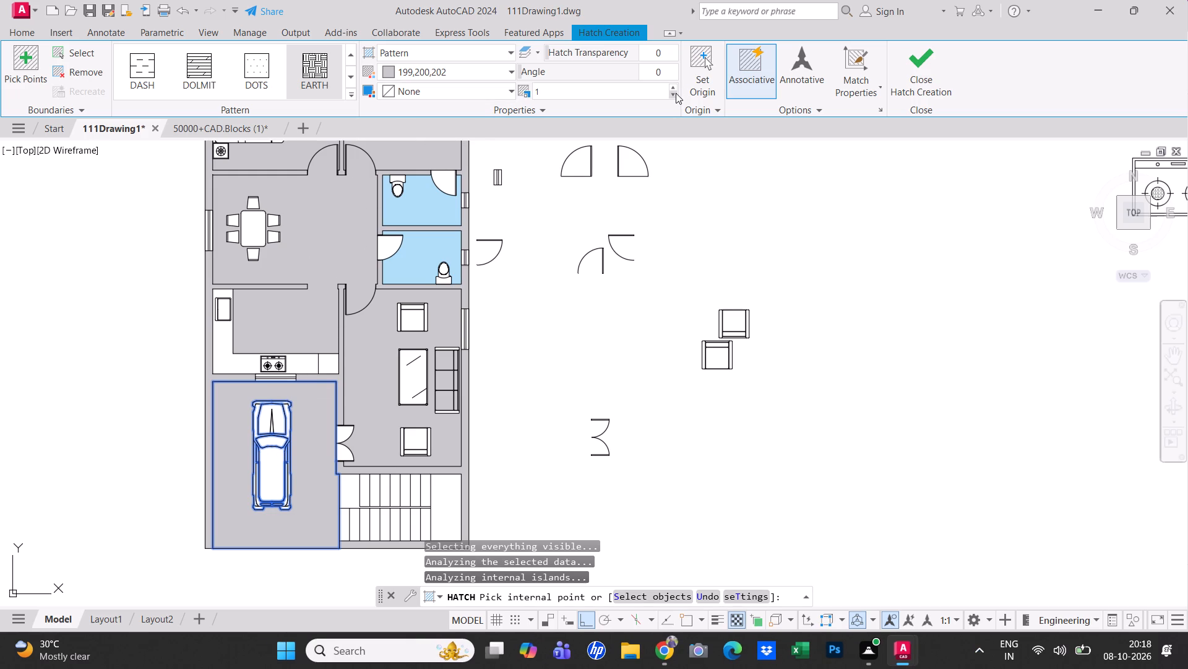
triple_click(676, 93)
double_click(676, 88)
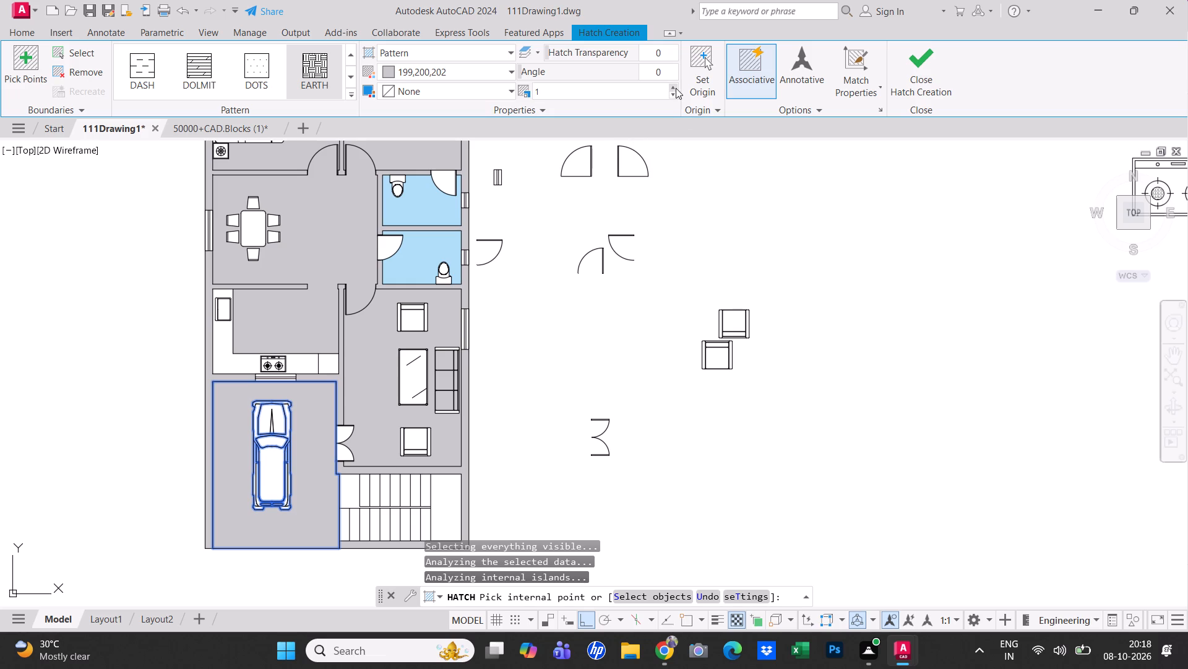
click(671, 89)
drag(670, 83, 676, 84)
triple_click(676, 87)
click(944, 71)
key(Escape)
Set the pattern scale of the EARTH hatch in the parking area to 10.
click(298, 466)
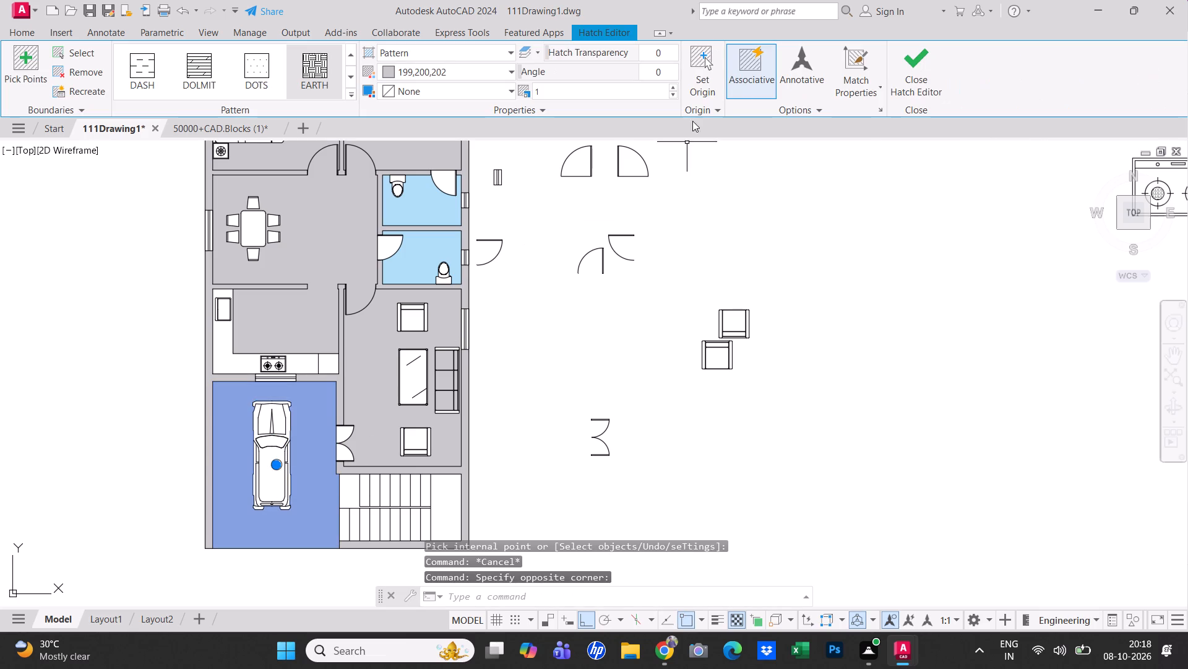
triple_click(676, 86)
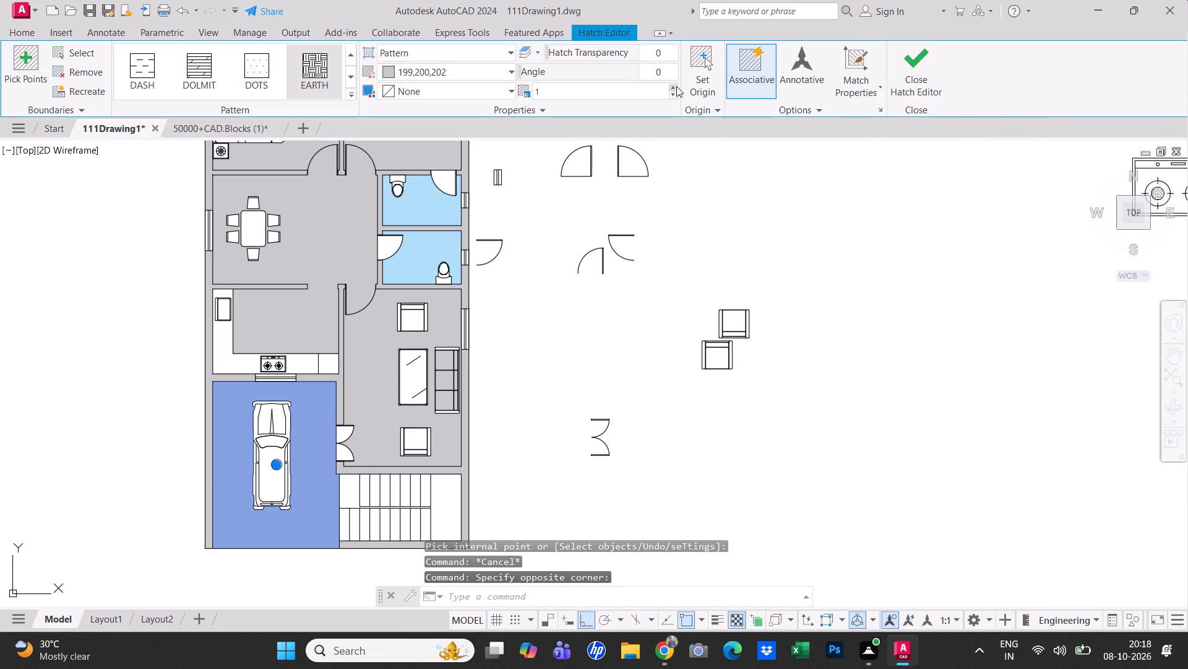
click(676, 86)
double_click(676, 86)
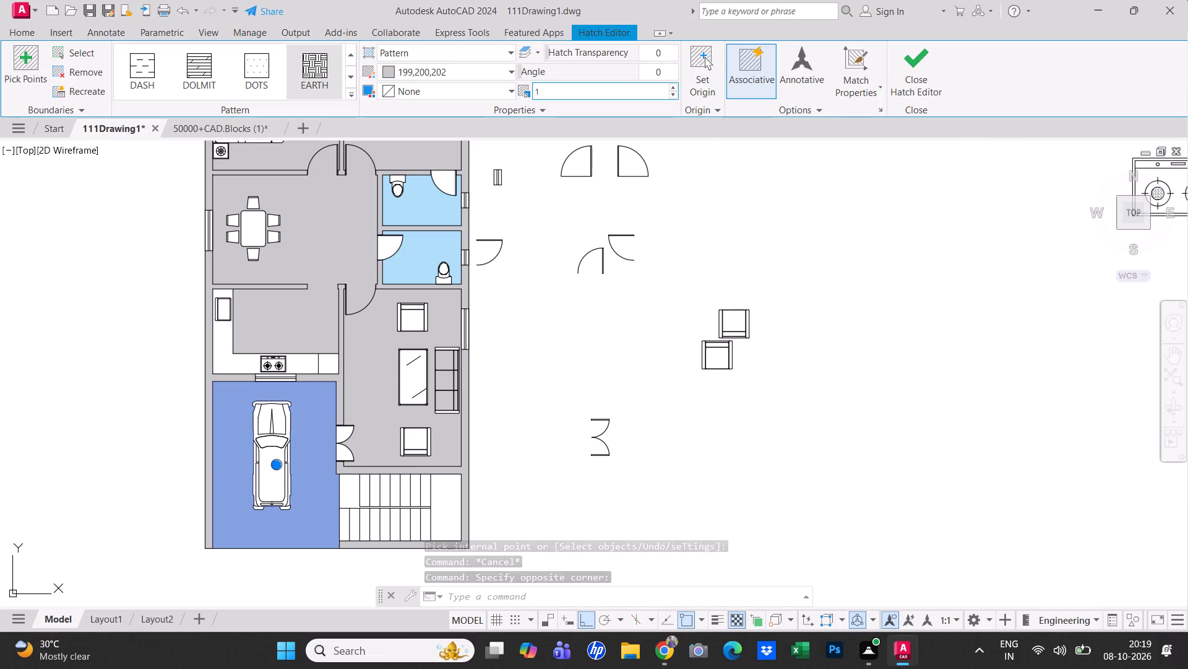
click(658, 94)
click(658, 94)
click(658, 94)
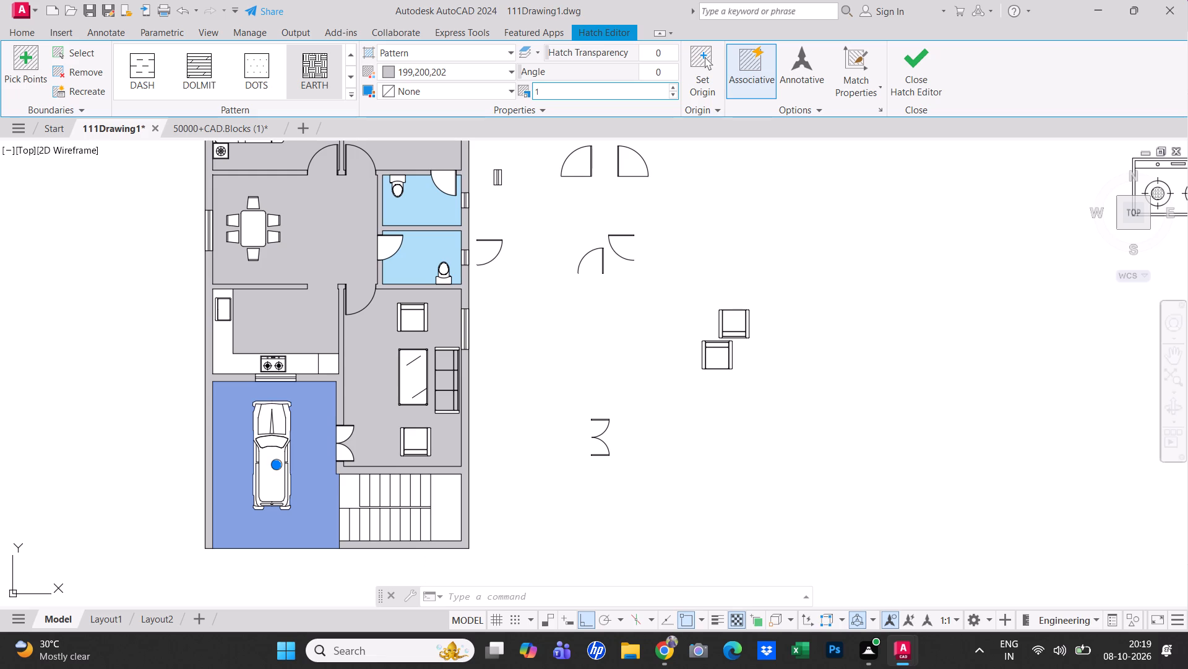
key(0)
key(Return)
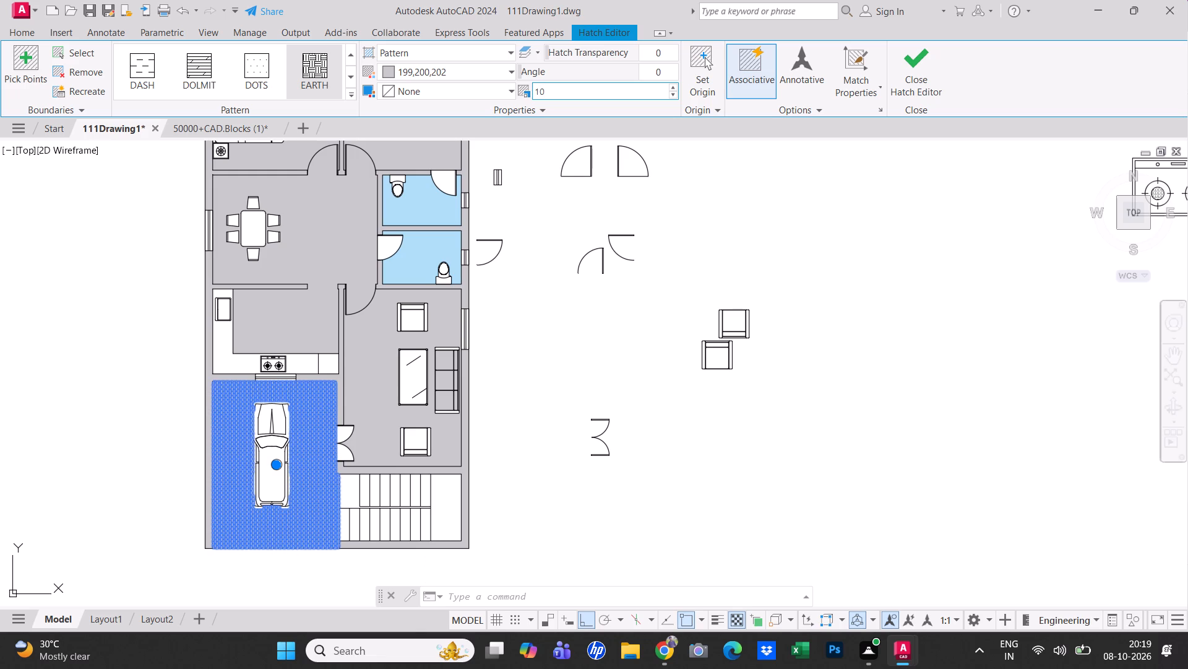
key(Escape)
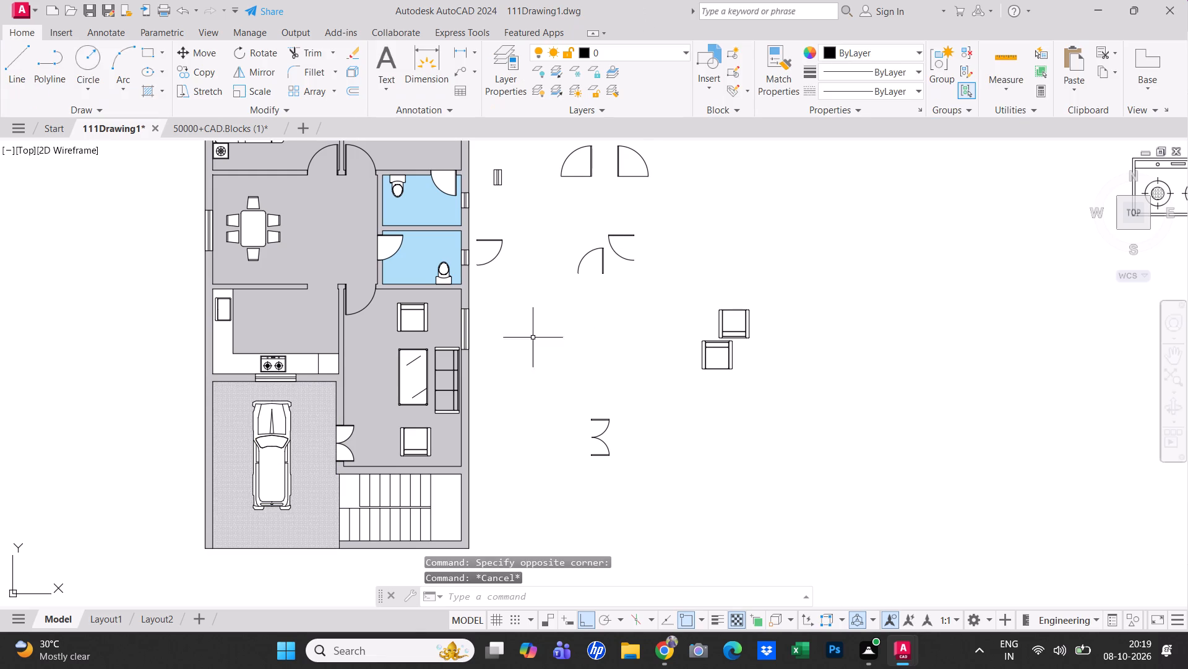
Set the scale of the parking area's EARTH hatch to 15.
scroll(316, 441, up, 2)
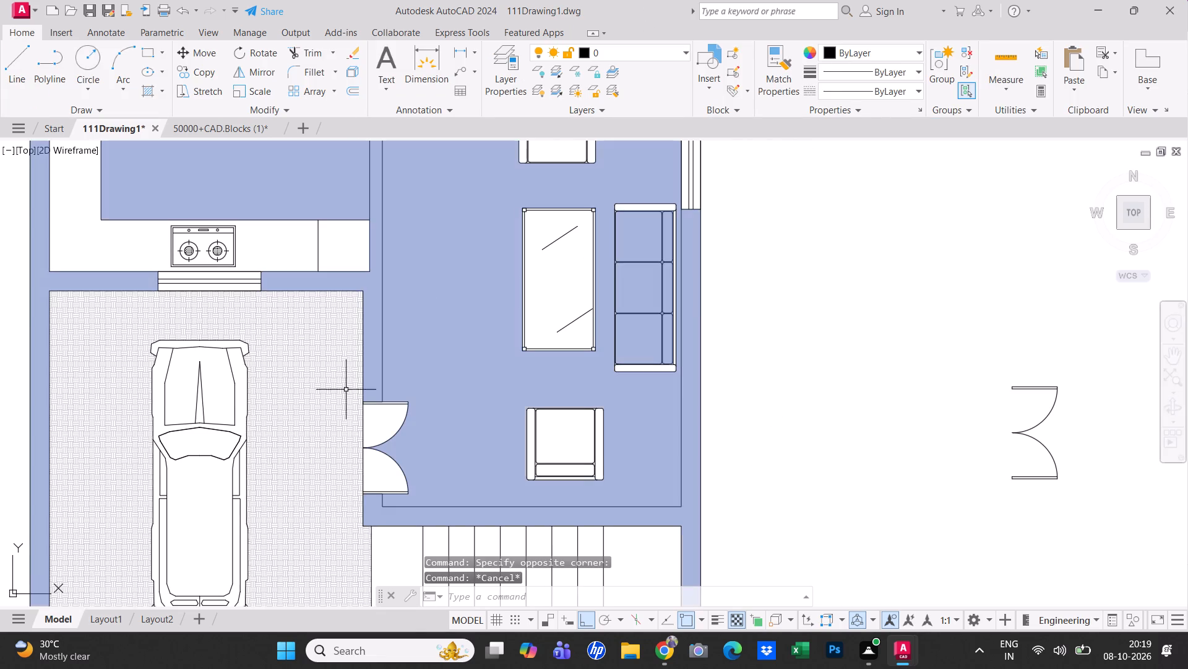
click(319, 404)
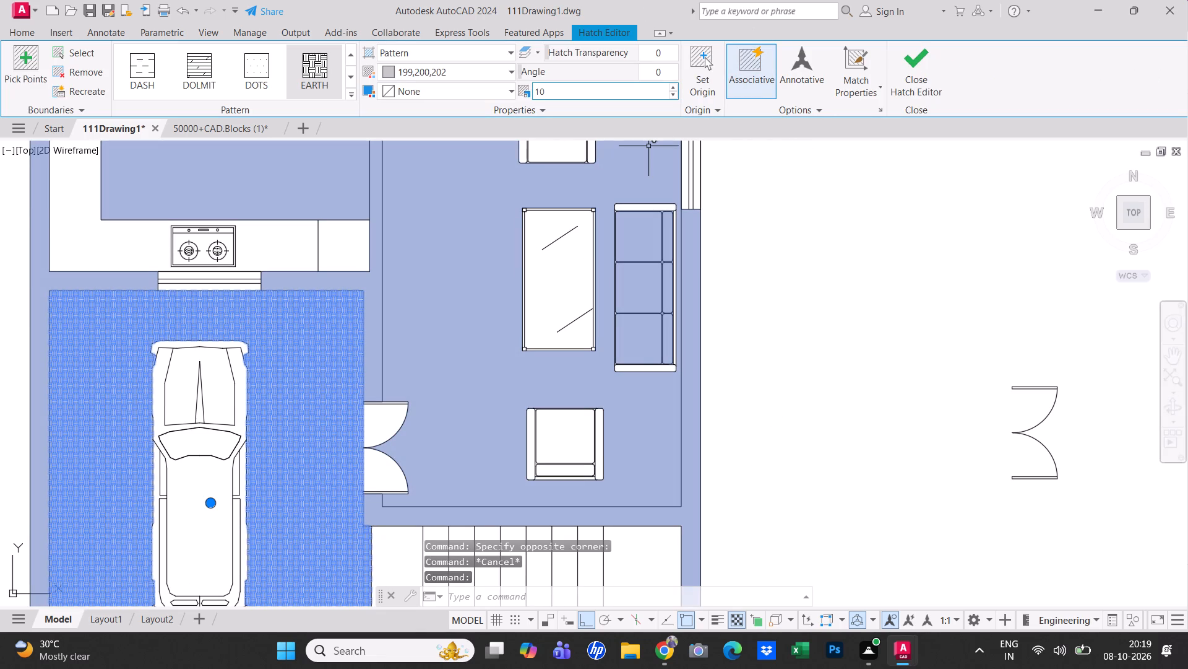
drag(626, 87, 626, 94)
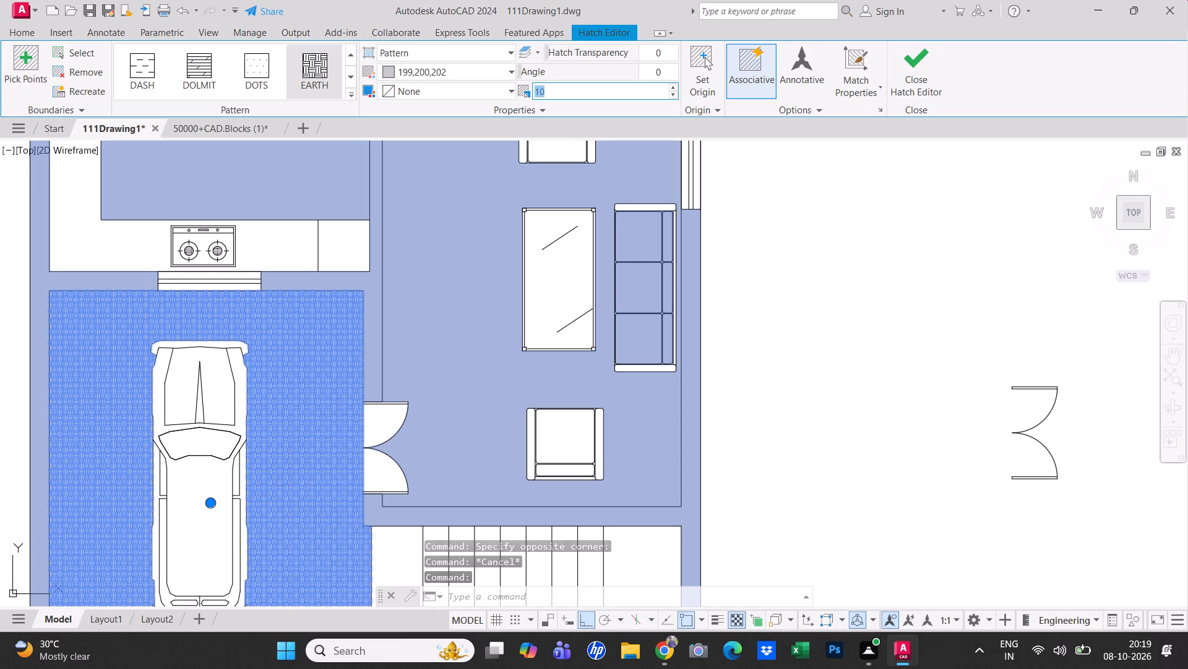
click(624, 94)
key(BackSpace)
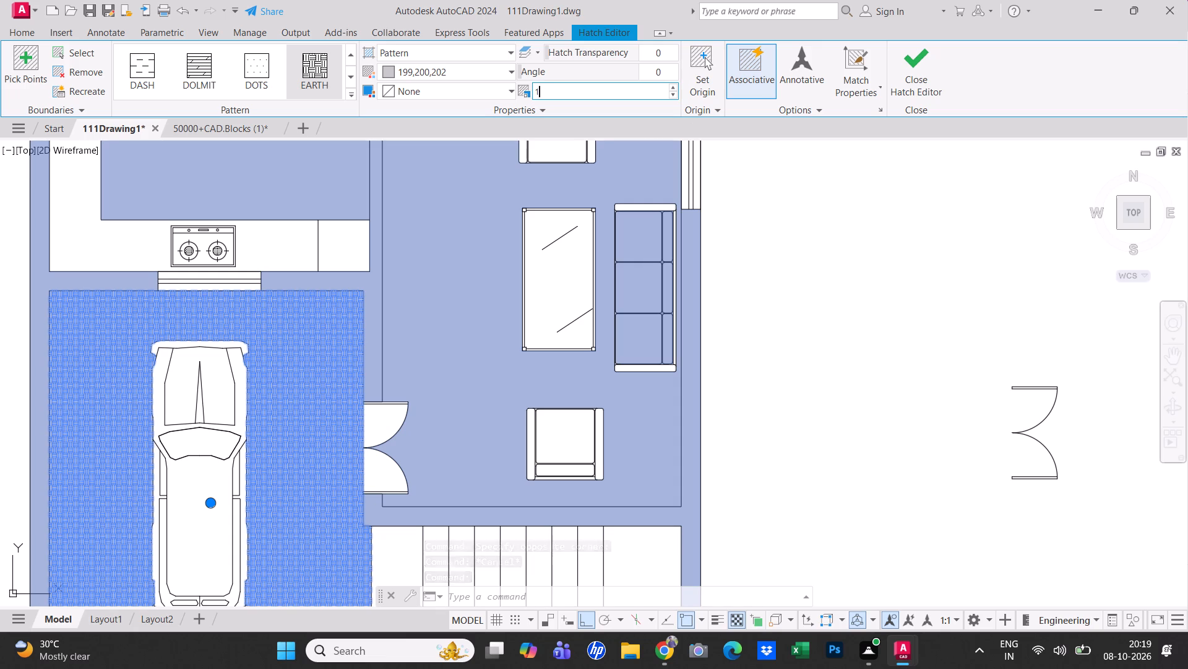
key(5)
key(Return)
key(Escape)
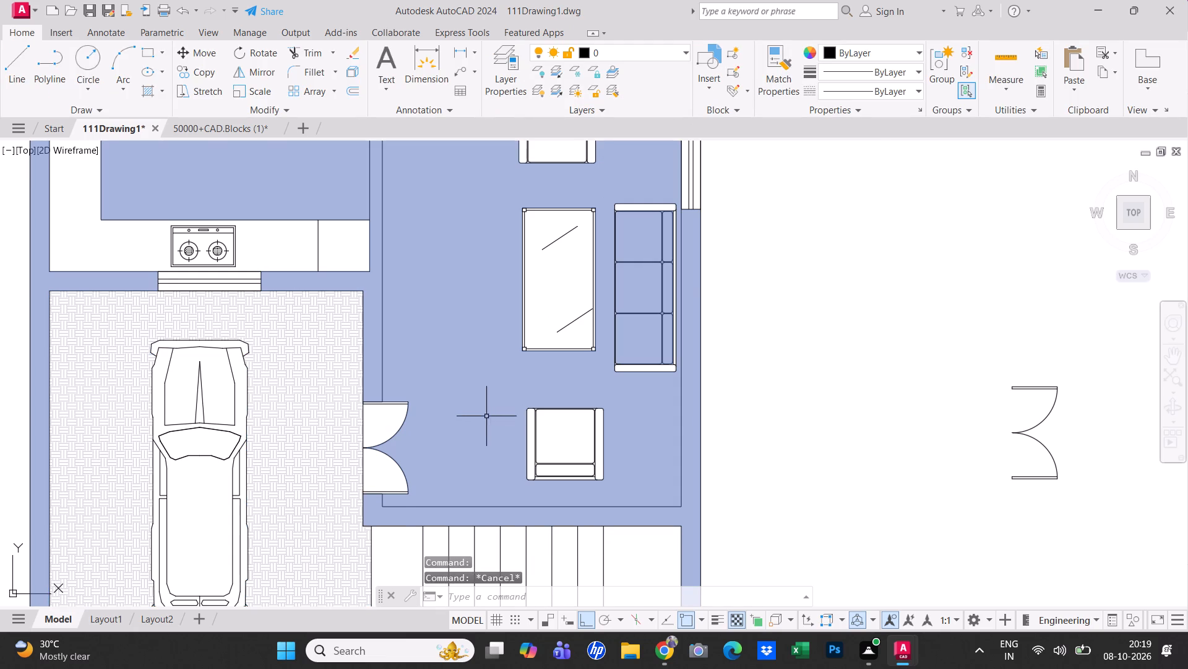
Set the scale of the parking area's EARTH hatch to 20 and finish editing the hatch.
scroll(478, 424, down, 1)
click(372, 442)
key(Escape)
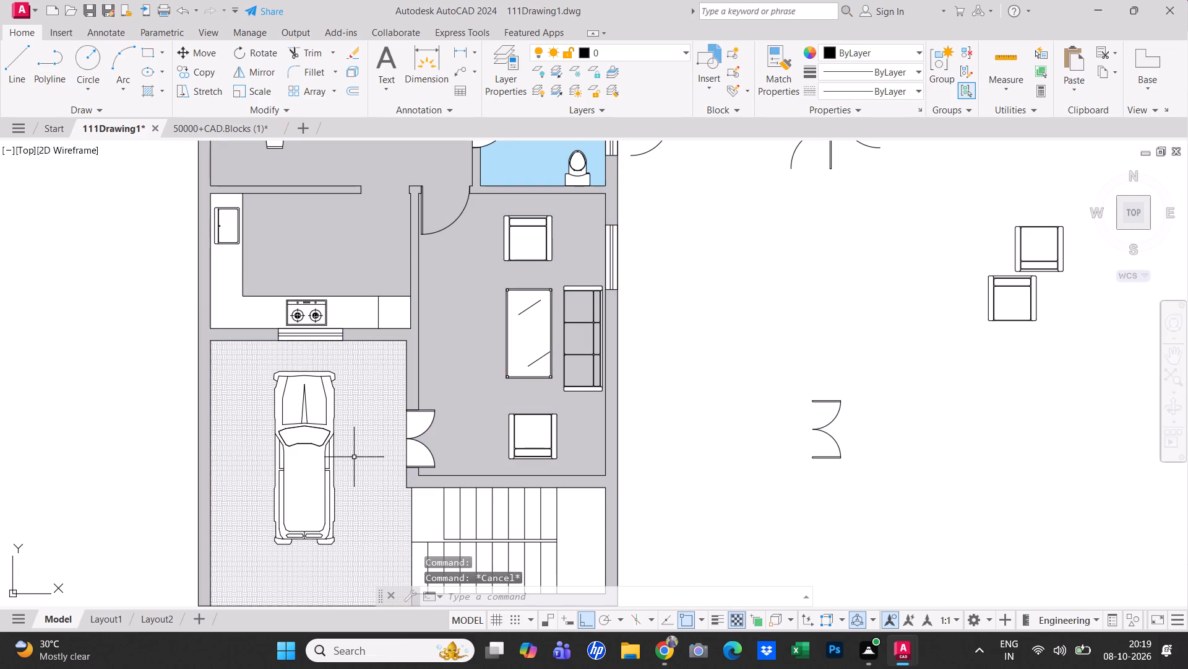
right_click(403, 401)
key(Escape)
key(Escape)
scroll(1187, 308, down, 1)
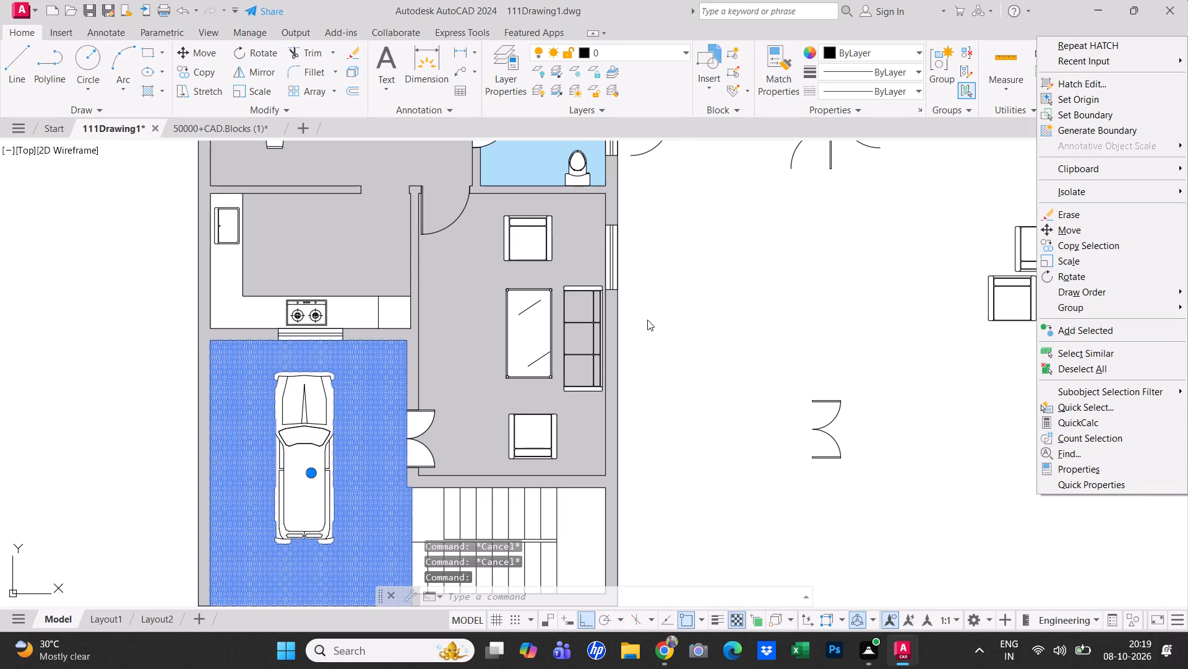
click(865, 263)
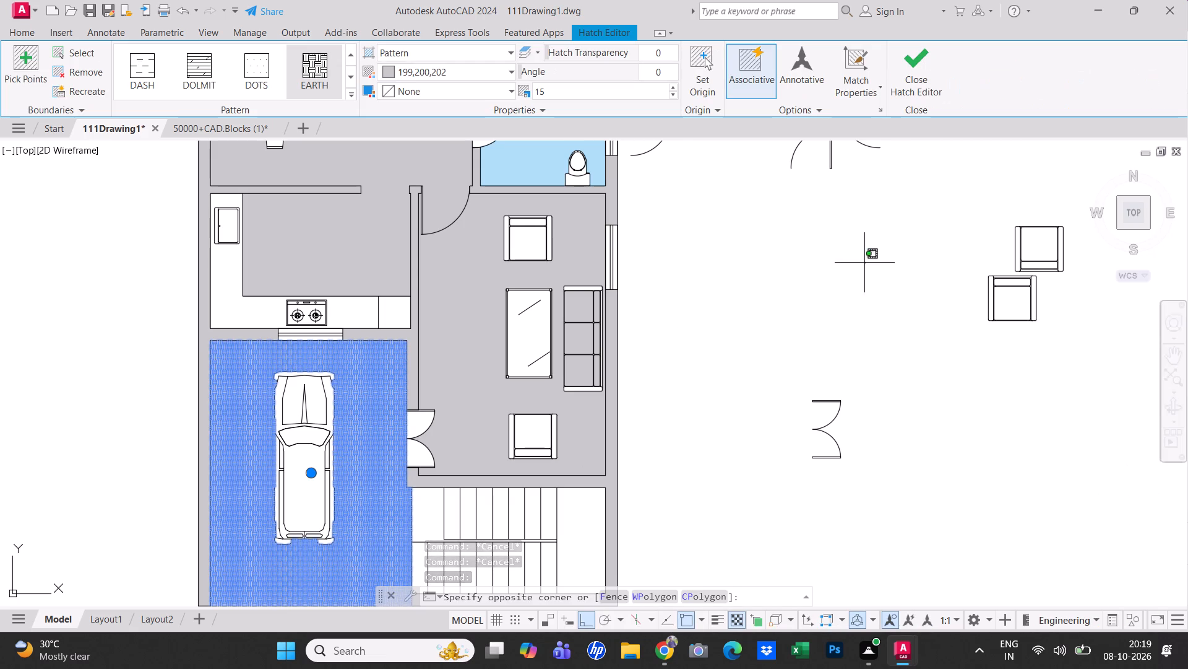
key(Escape)
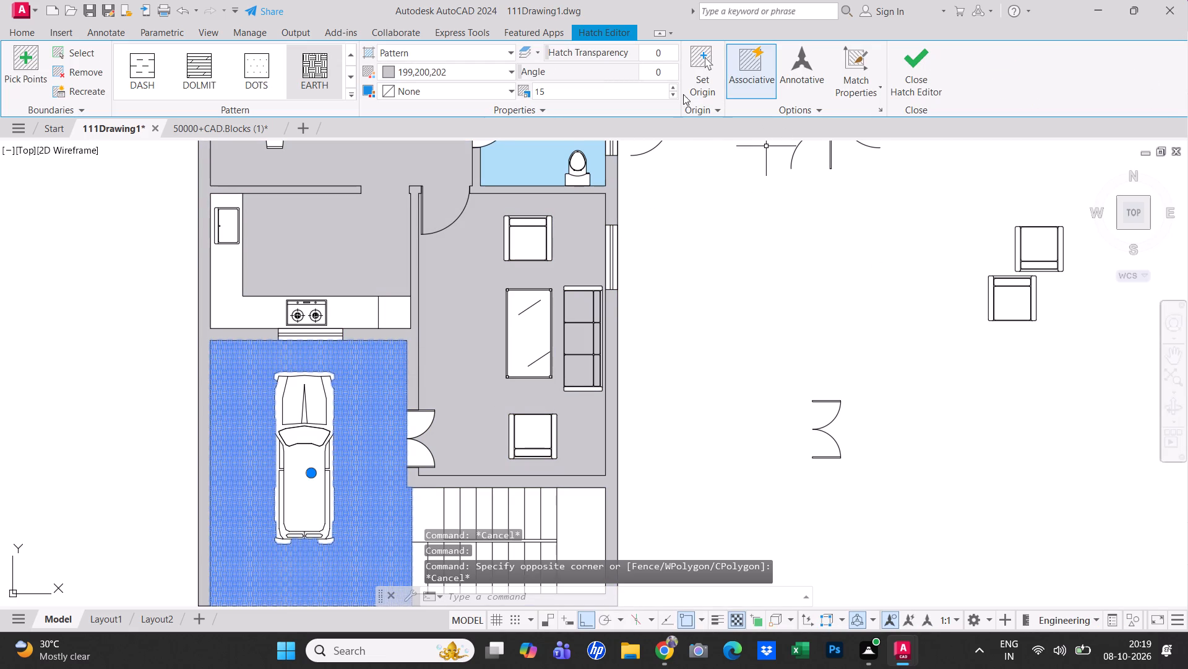
click(598, 90)
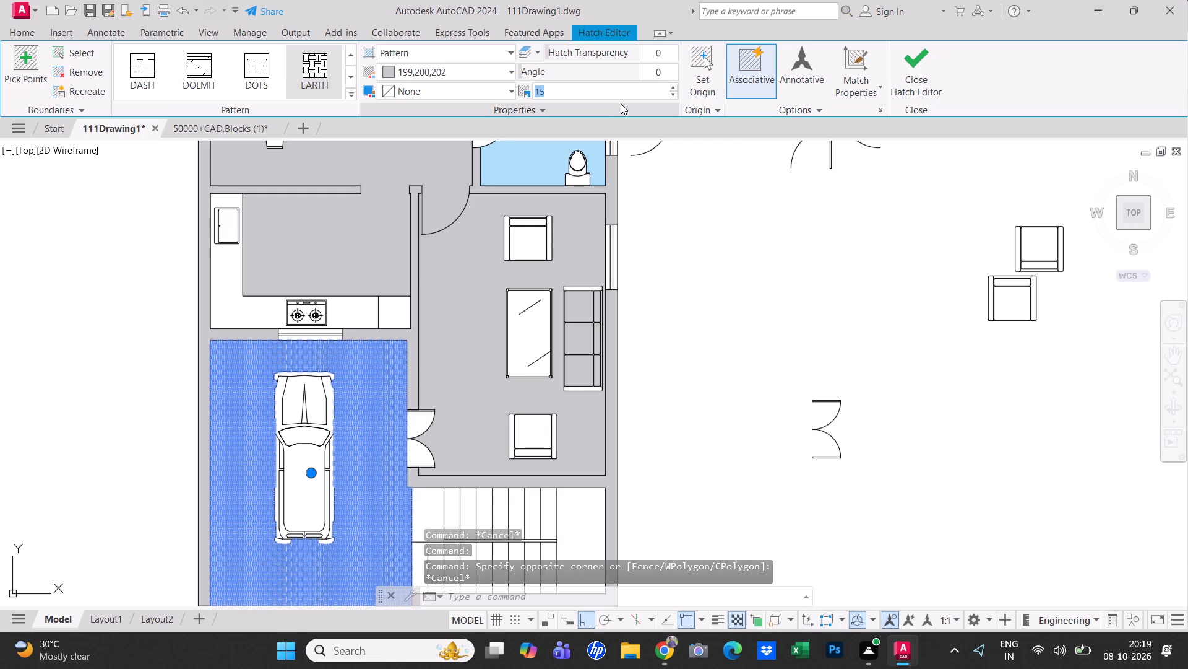
text(20)
key(Return)
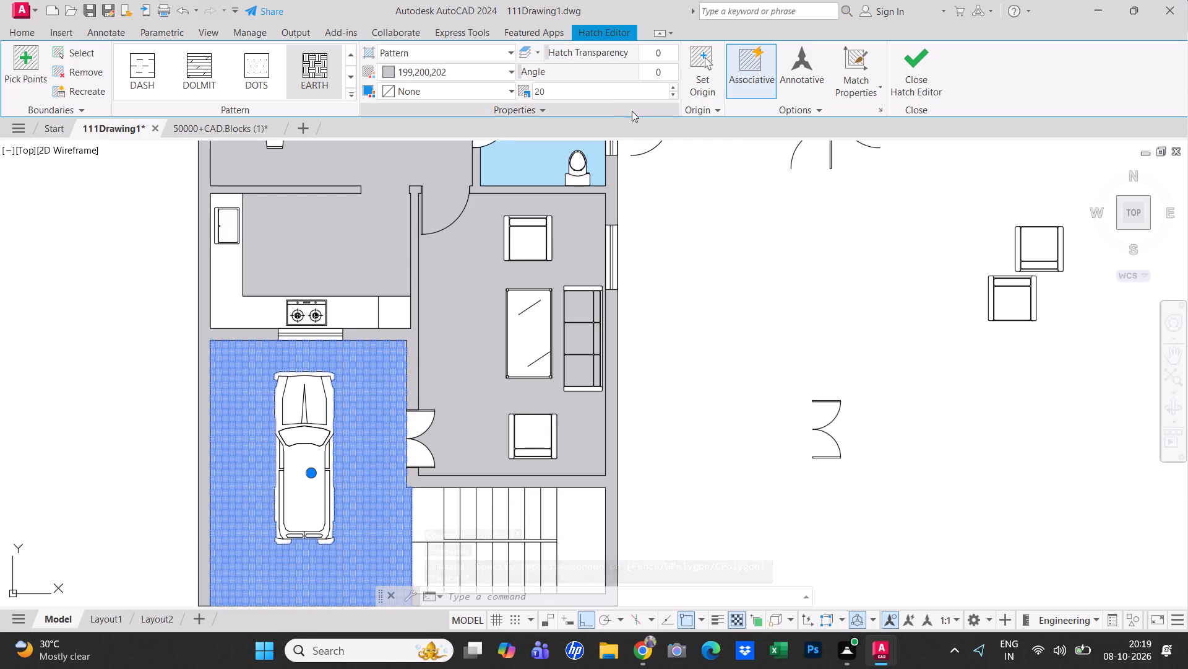
click(924, 58)
key(Escape)
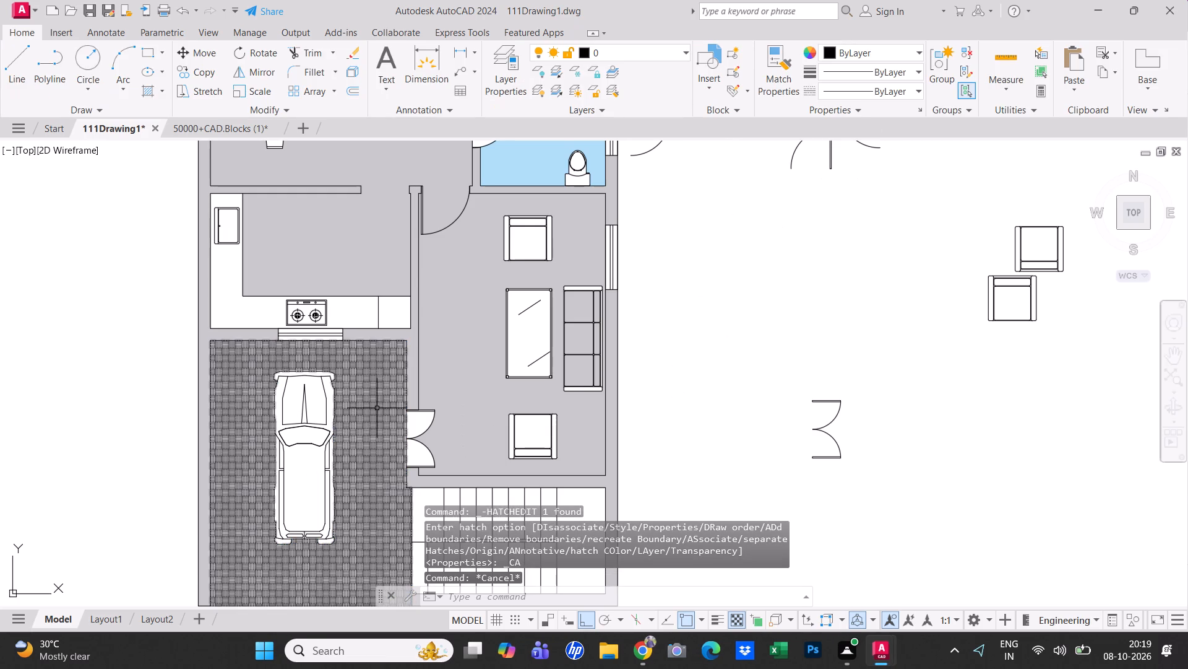
Save the drawing.
middle_drag(377, 407, 525, 345)
key(Escape)
key(Escape)
middle_drag(790, 310, 772, 308)
ctrl+scroll(773, 336, up, 1)
key(ctrl+s)
Examine the hatching and furniture across the floor plan, from the living room and parking area to the bedrooms.
middle_drag(771, 316, 768, 341)
scroll(768, 341, down, 2)
middle_click(768, 341)
scroll(766, 333, up, 2)
scroll(699, 372, up, 2)
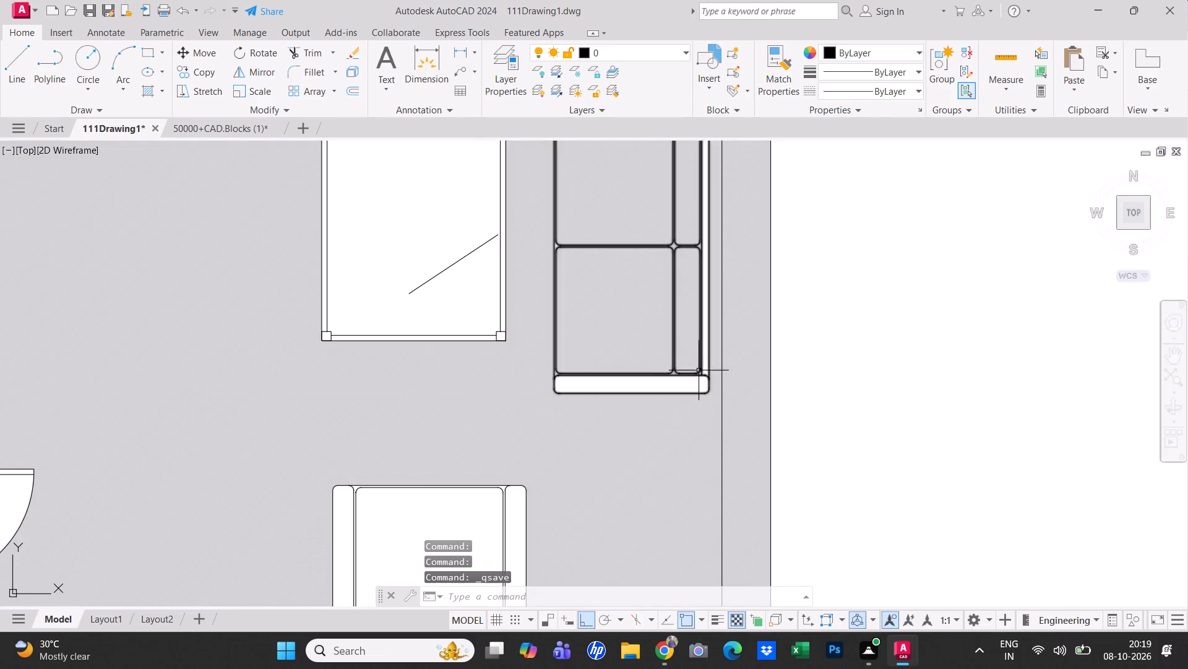
middle_drag(694, 369, 689, 393)
key(Escape)
scroll(682, 383, down, 2)
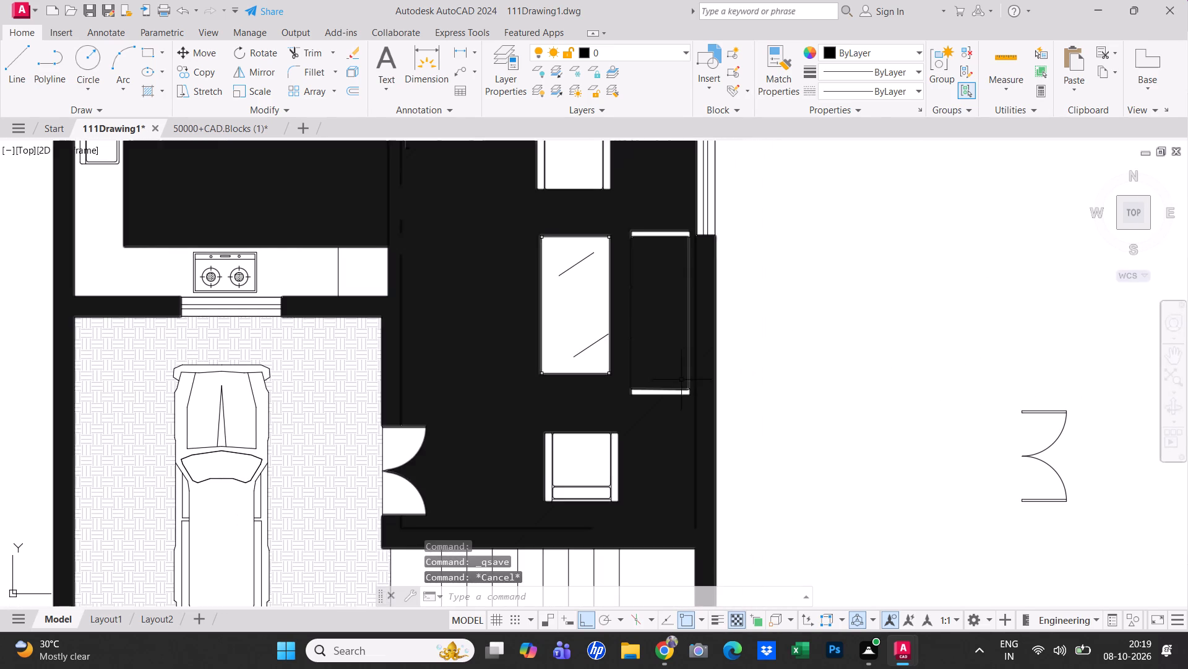
key(Escape)
scroll(758, 376, down, 1)
middle_drag(754, 369, 640, 354)
key(Escape)
scroll(639, 354, down, 2)
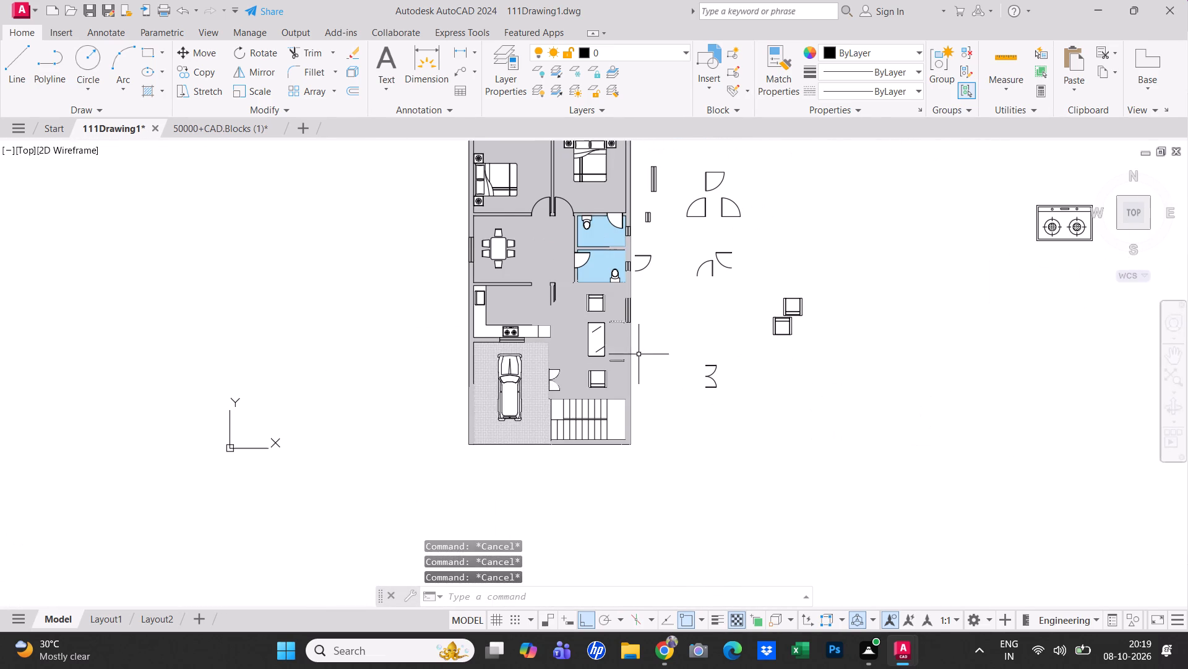
scroll(564, 284, up, 3)
scroll(527, 331, down, 2)
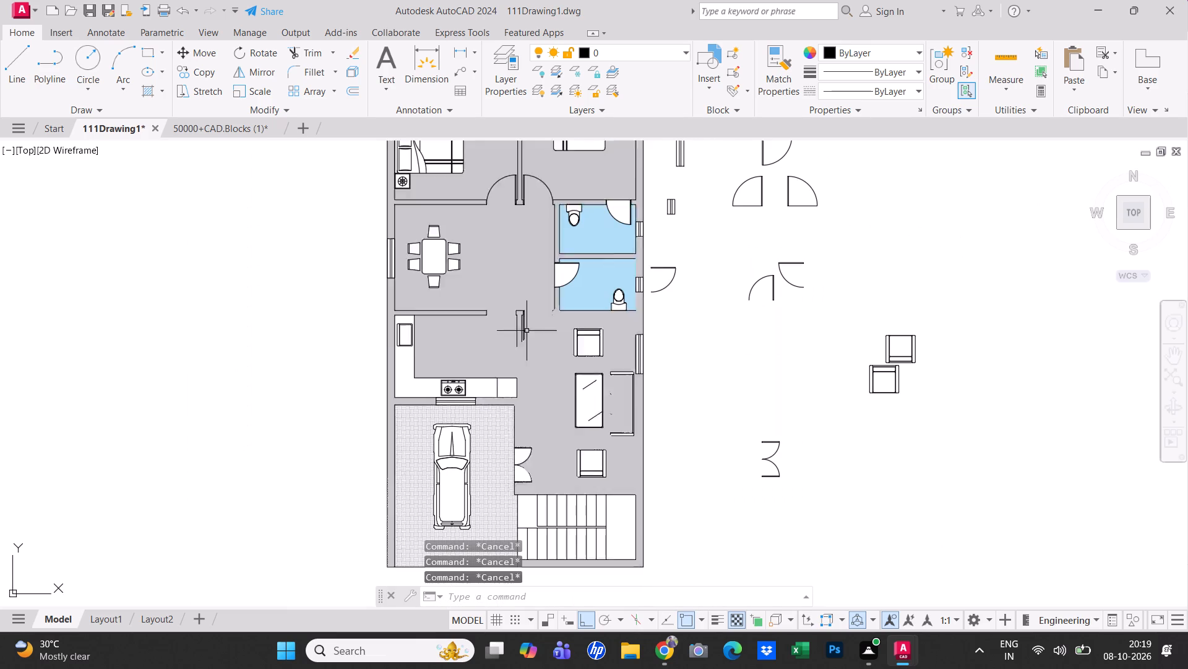
key(Escape)
scroll(521, 374, up, 1)
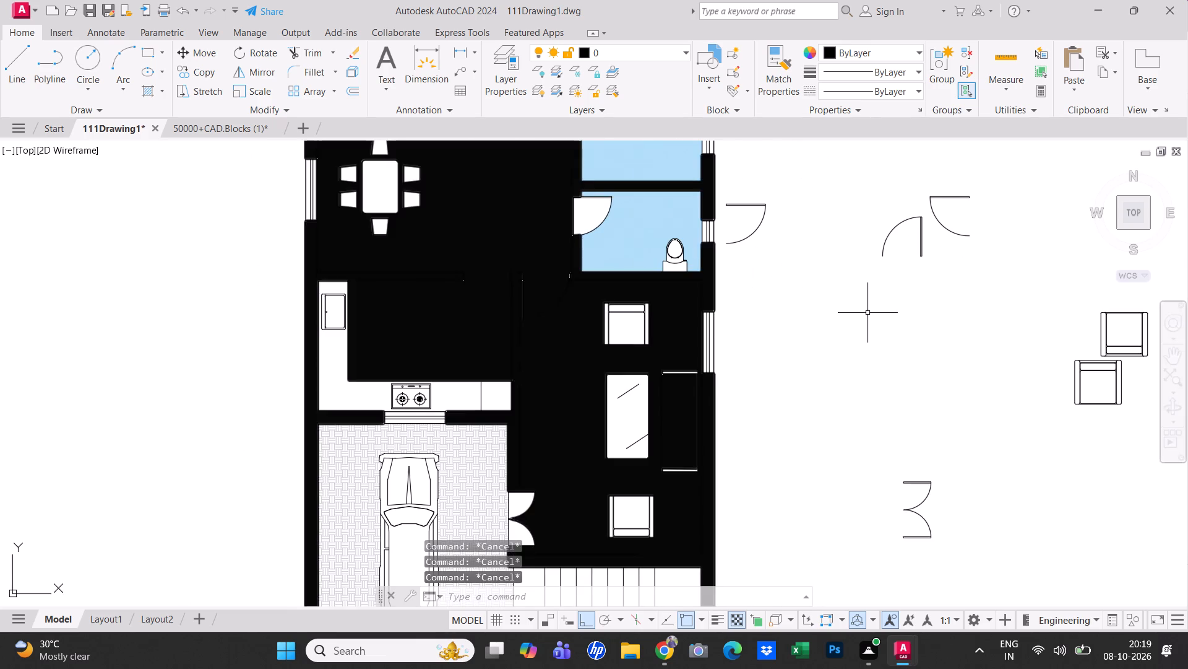
middle_drag(852, 322, 841, 361)
scroll(841, 361, down, 1)
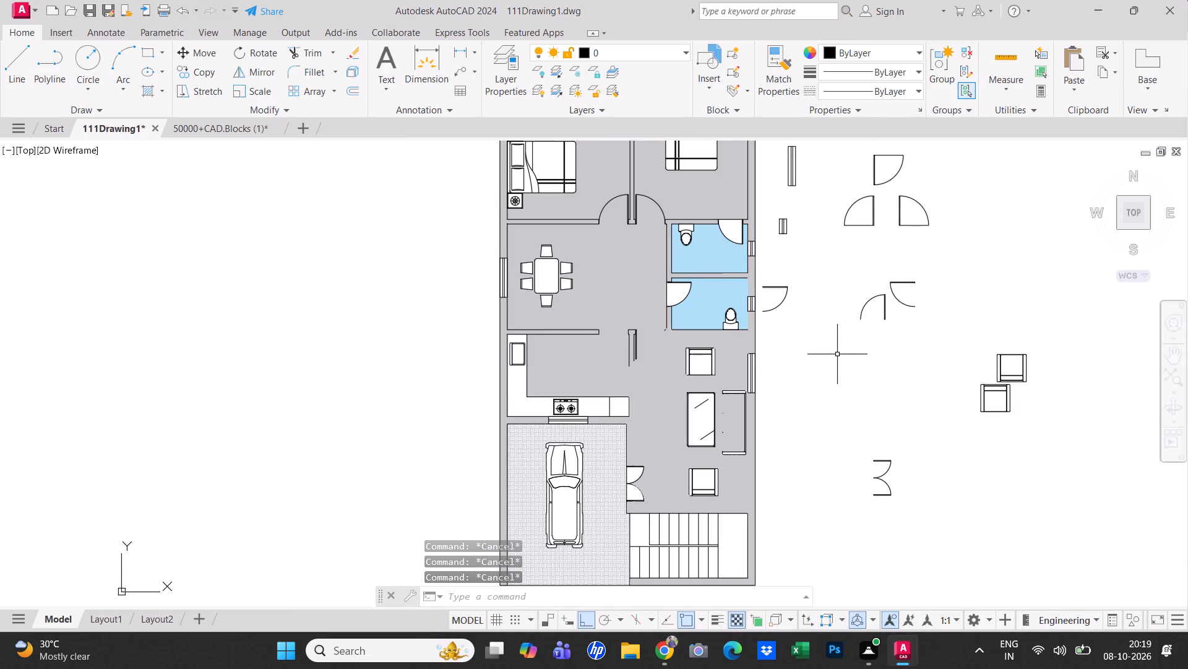
middle_drag(837, 354, 823, 356)
scroll(837, 357, down, 1)
middle_drag(811, 346, 804, 356)
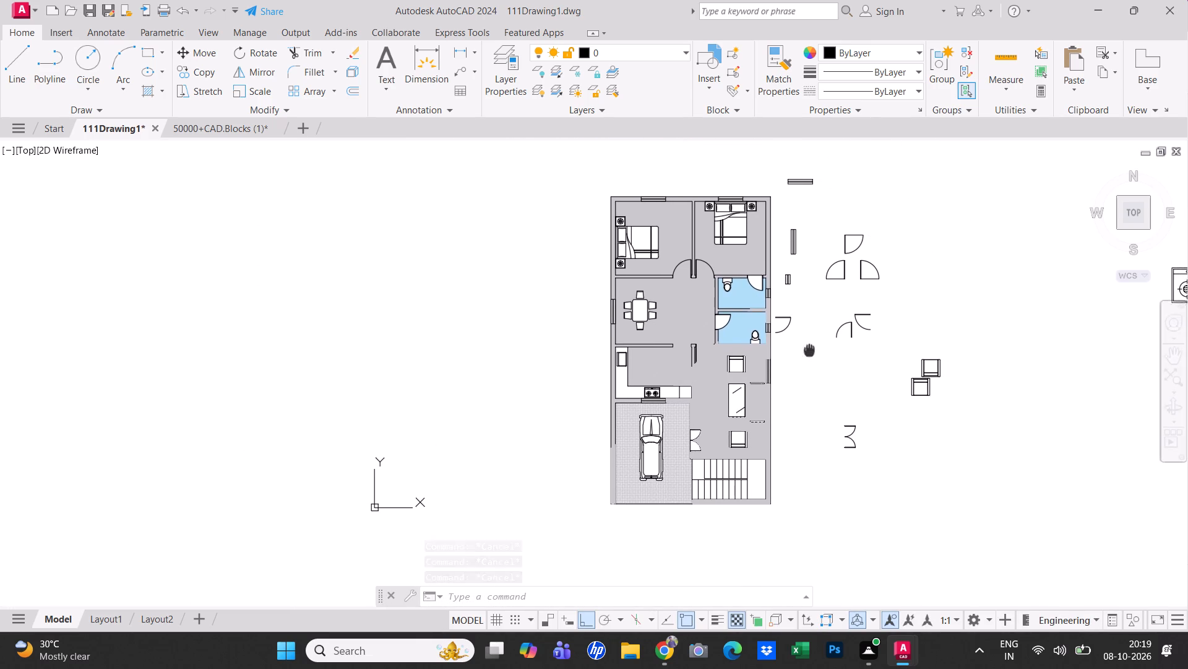
middle_drag(804, 356, 674, 355)
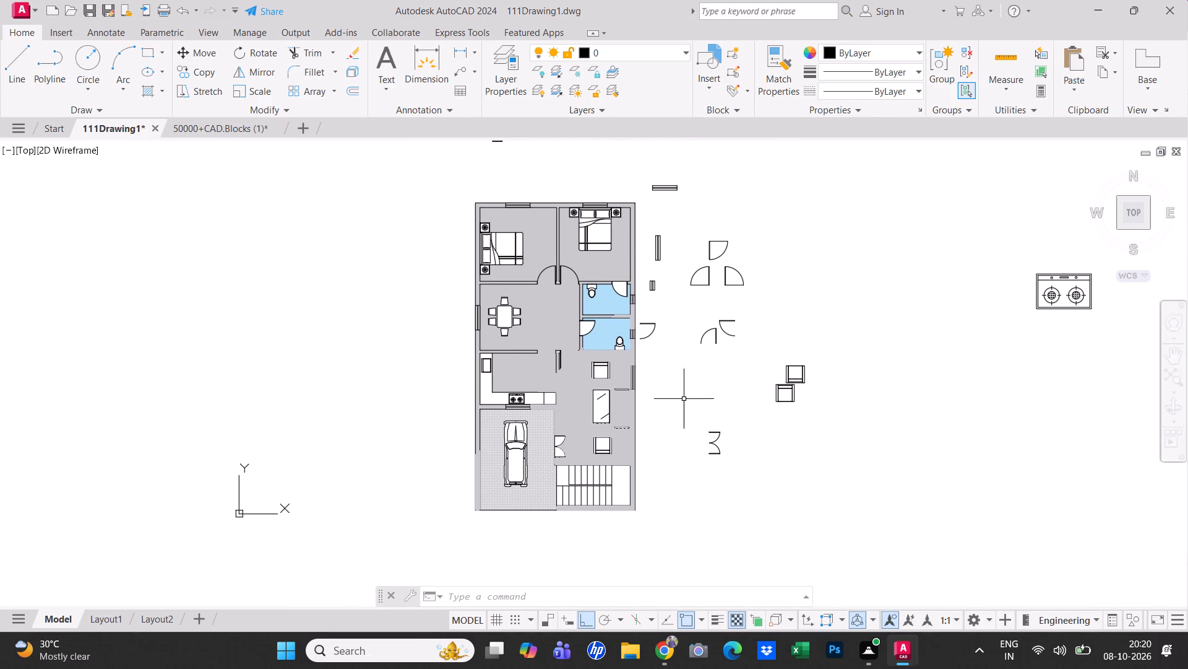
scroll(566, 411, up, 2)
scroll(566, 408, down, 1)
middle_drag(570, 364, 569, 396)
key(Escape)
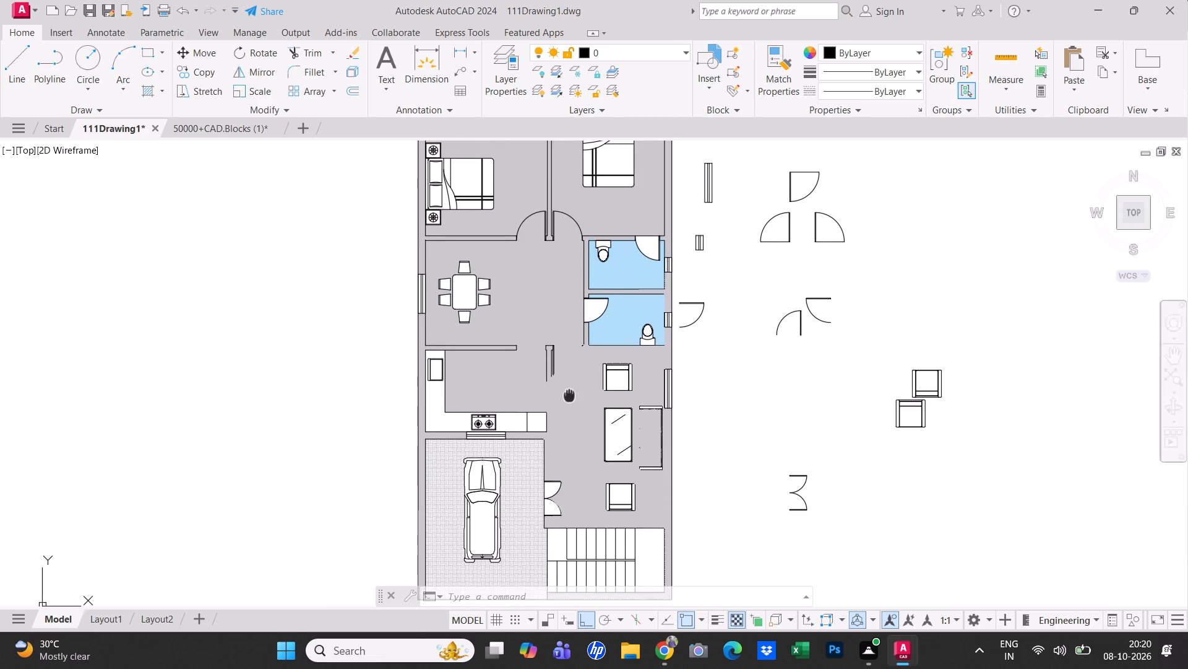
Add the multiline text "bed room" in the empty space west of the floor plan, level with the bedrooms.
middle_drag(569, 396, 569, 398)
key(Escape)
middle_drag(750, 344, 750, 393)
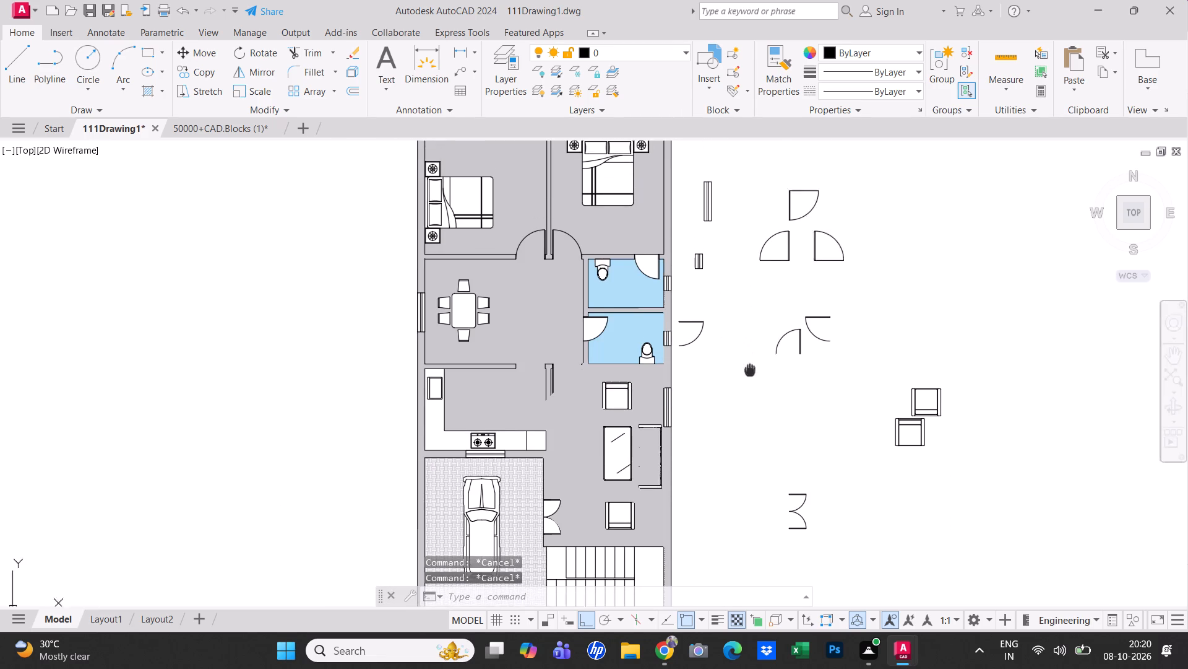
middle_drag(750, 393, 749, 421)
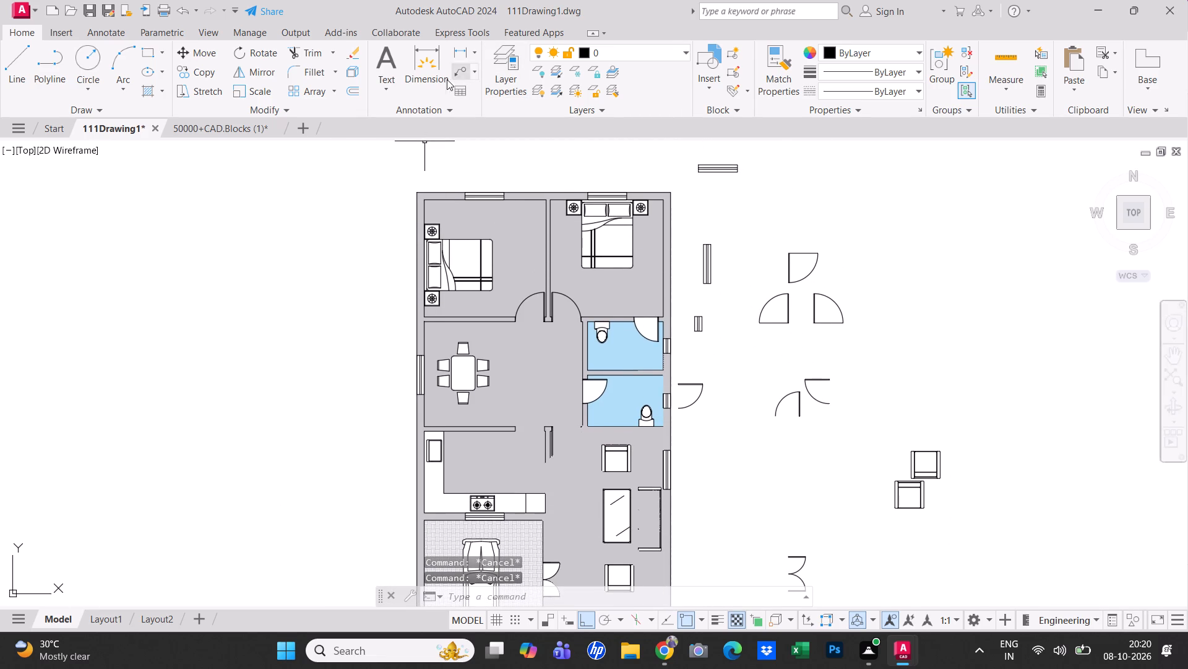
click(387, 82)
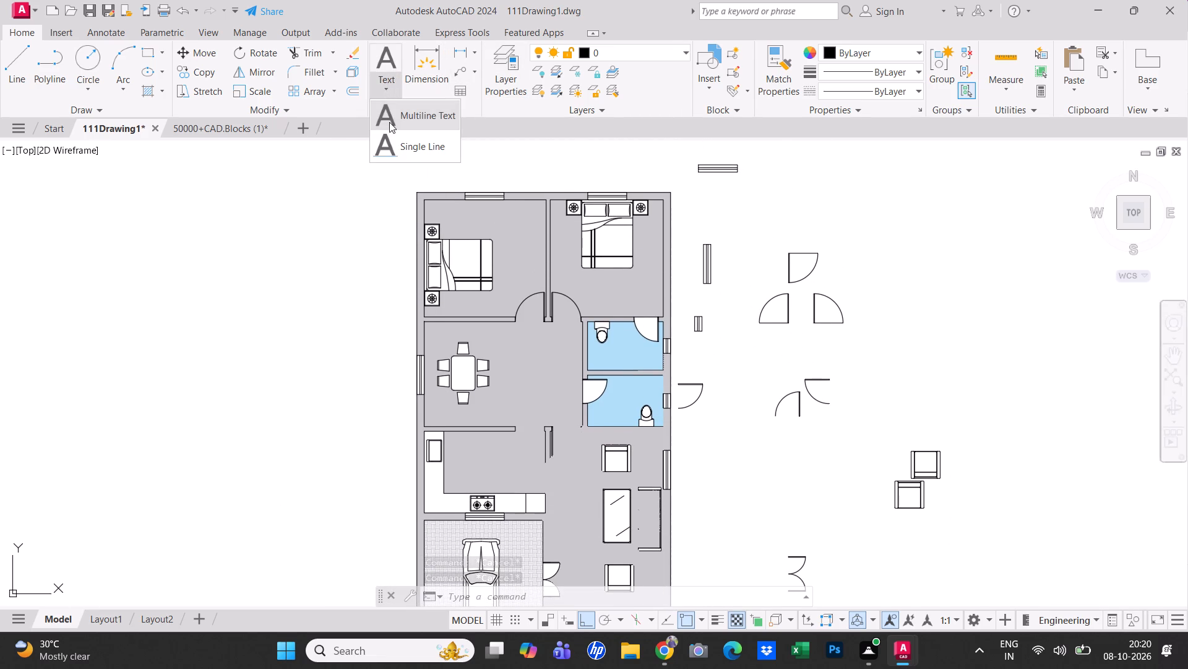
click(392, 121)
click(184, 248)
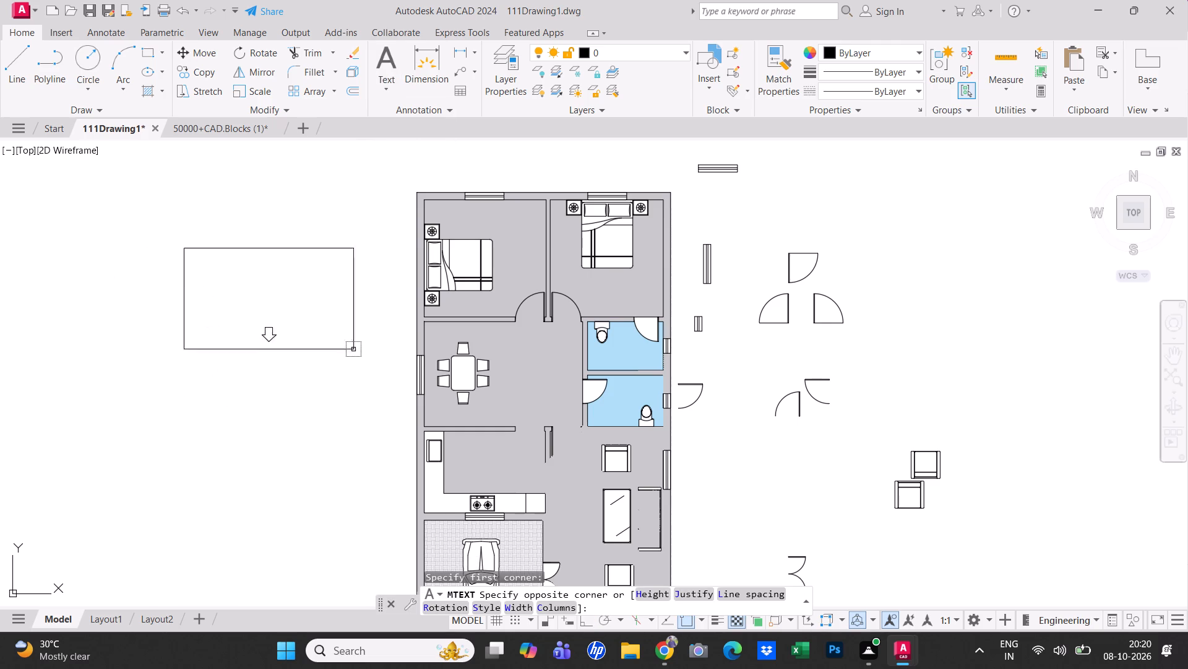
click(398, 326)
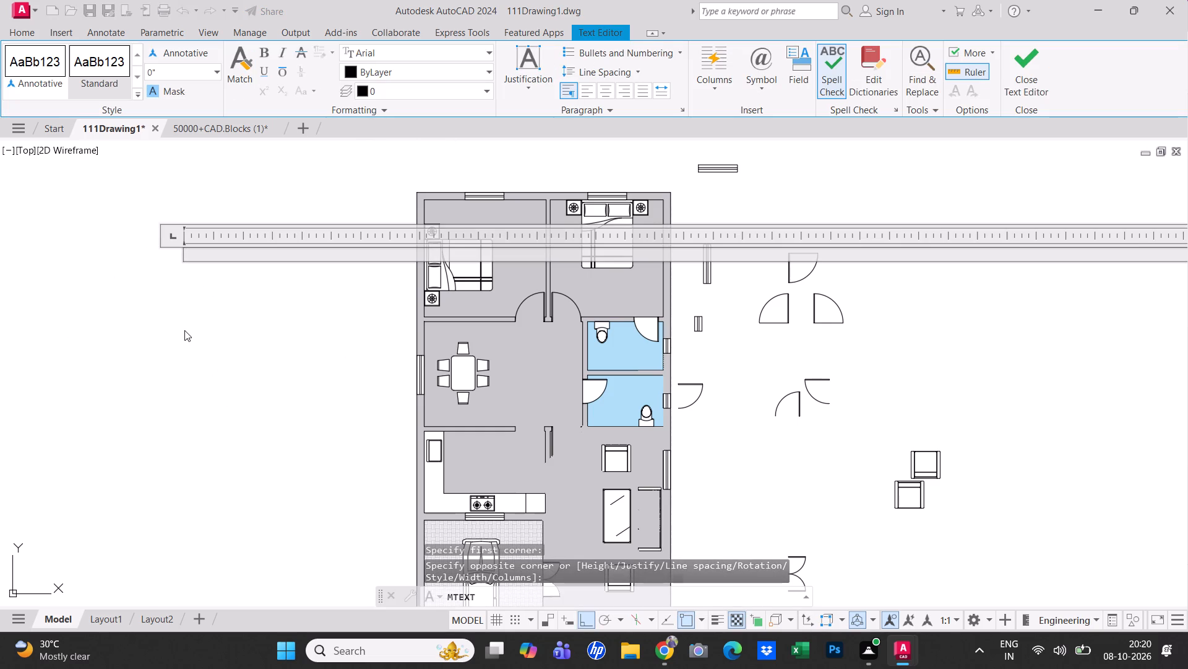
text(bed room)
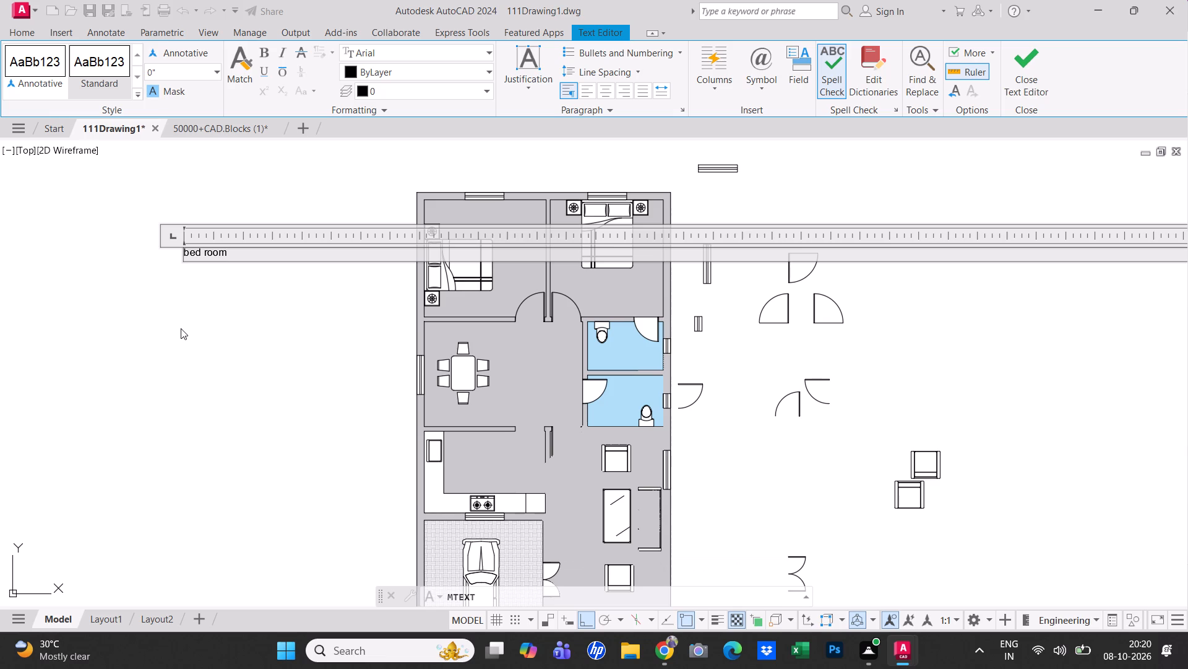
click(245, 336)
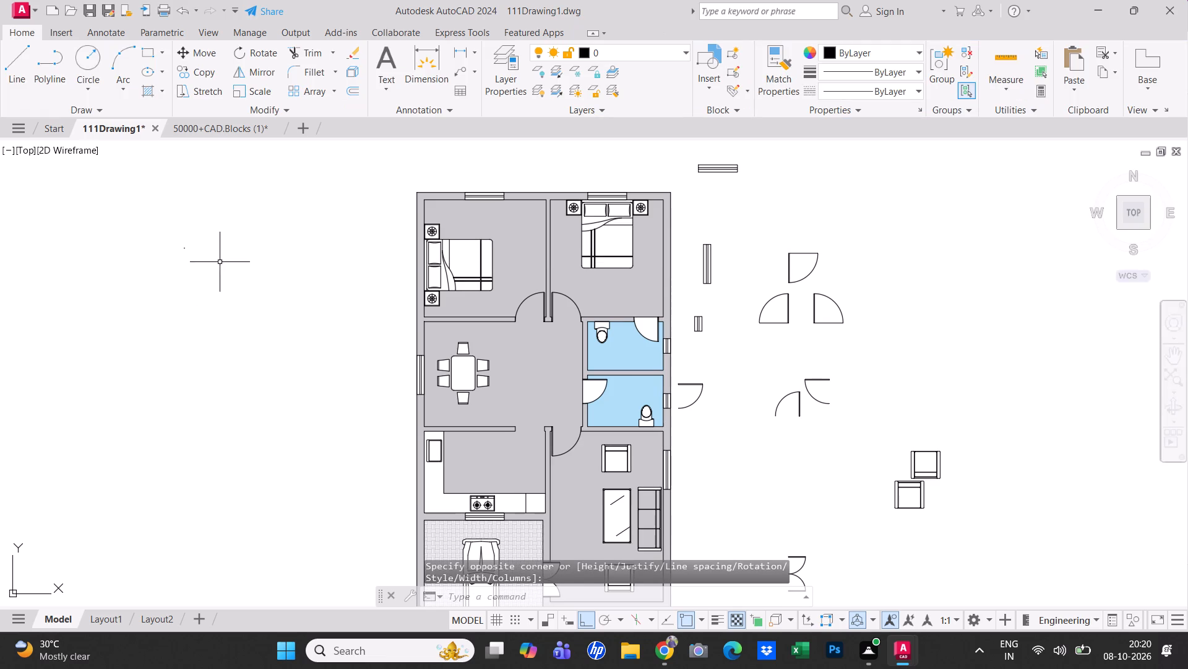
key(Escape)
Scale up the tiny "bed room" text freehand from a base point at its start.
click(210, 281)
click(158, 206)
right_click(198, 231)
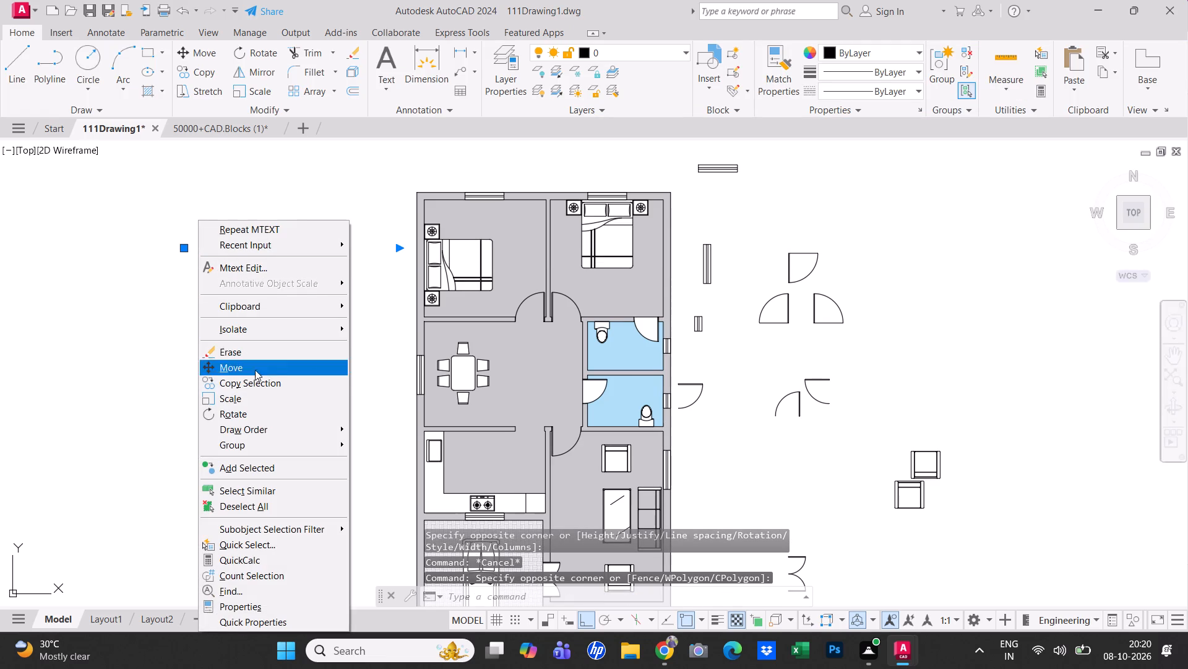
click(251, 402)
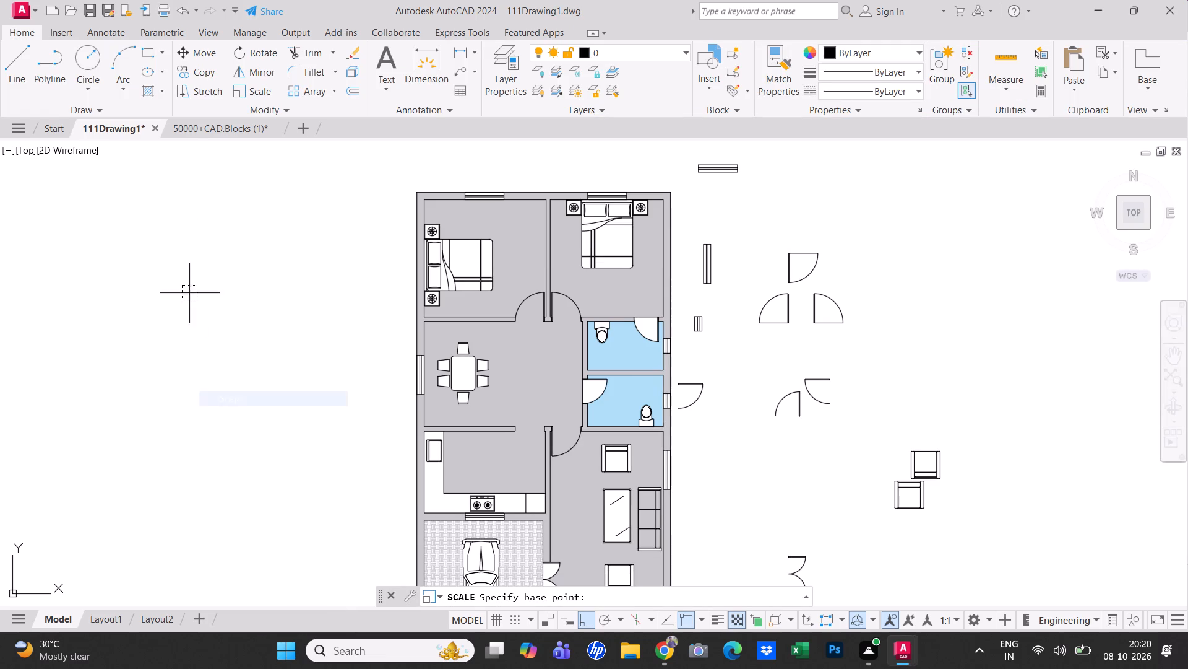
click(181, 240)
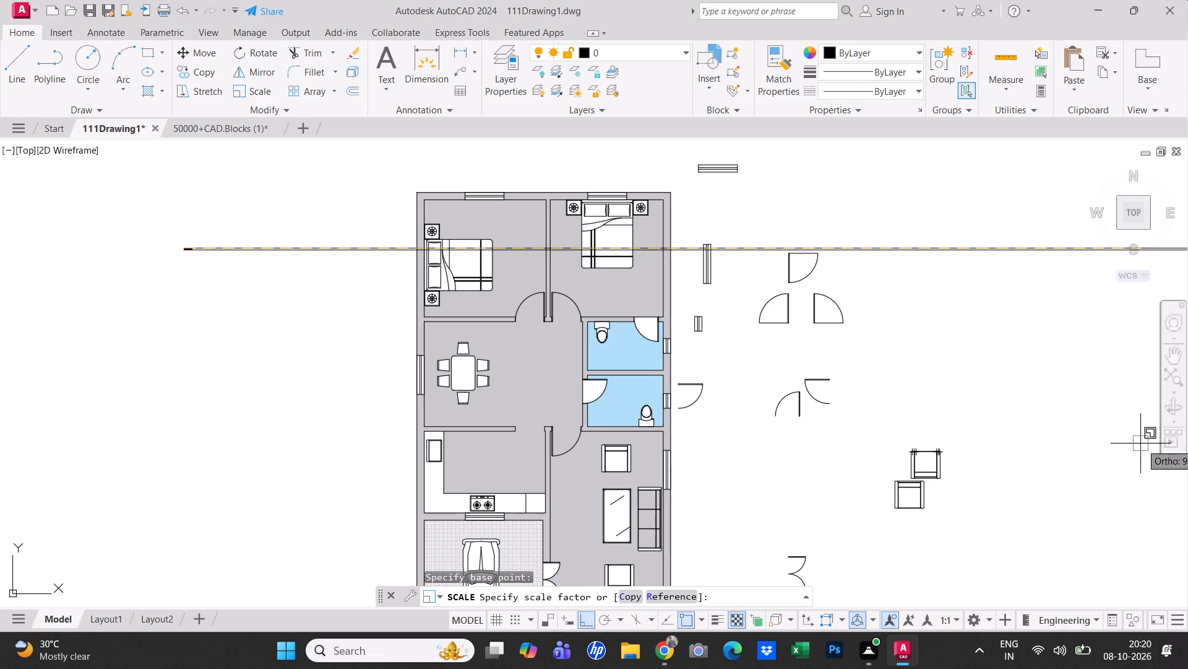
click(1143, 442)
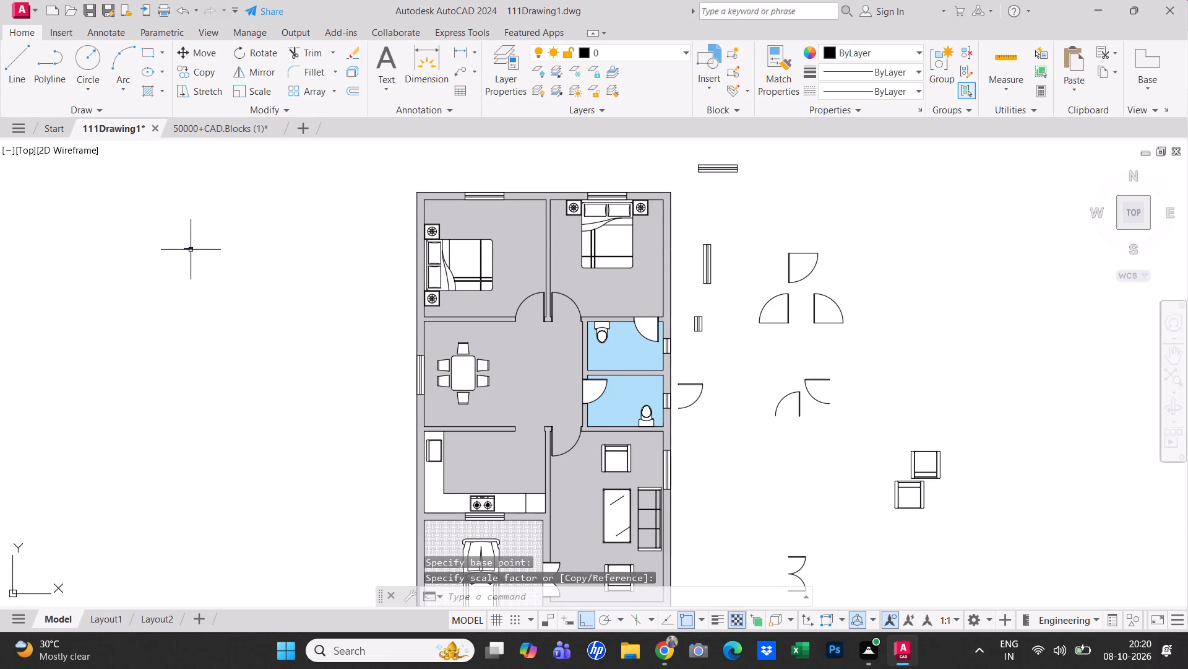
Enlarge the "bed room" text further with a second Scale operation based at the text.
click(191, 250)
right_click(198, 256)
click(249, 401)
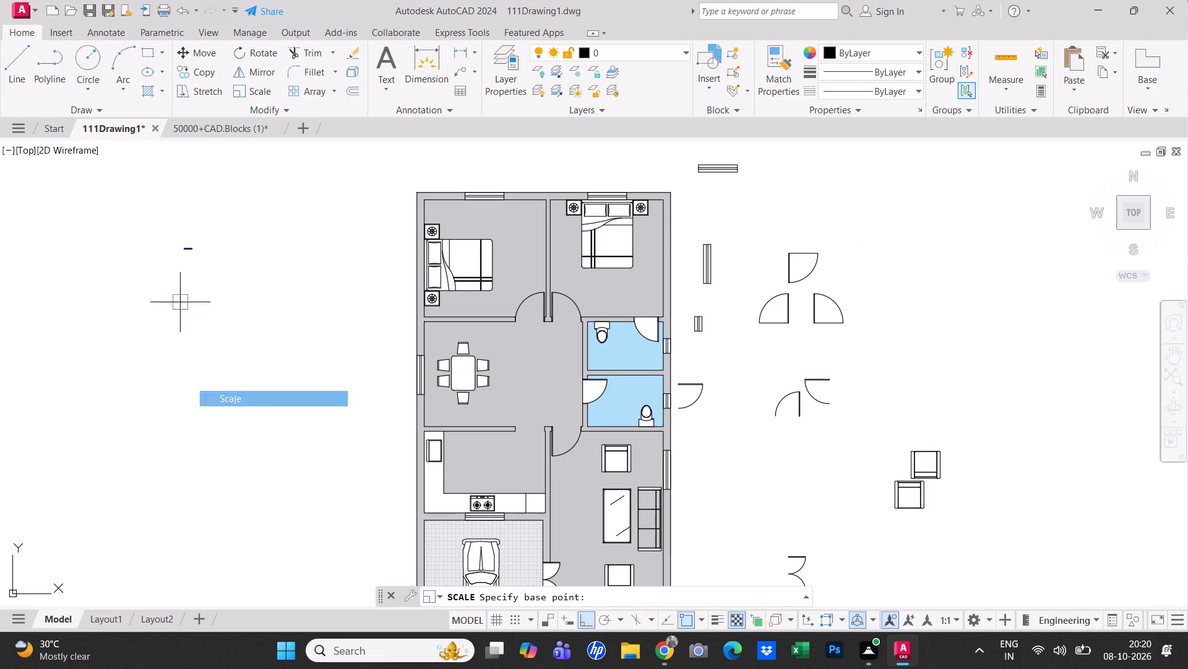
click(186, 244)
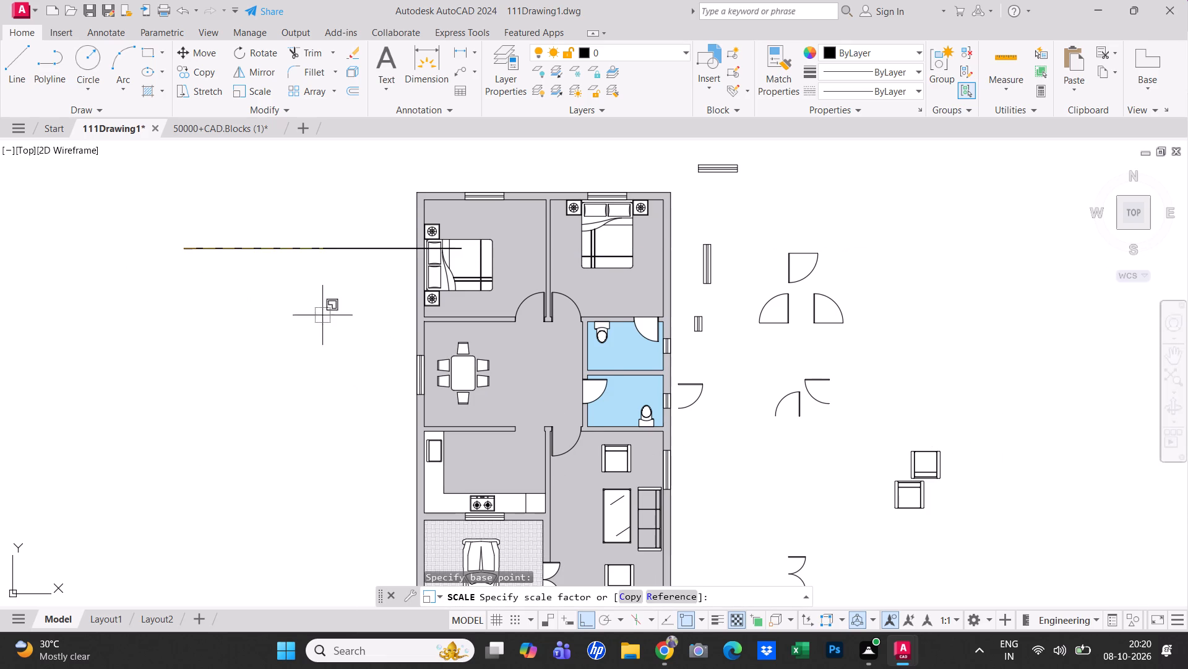
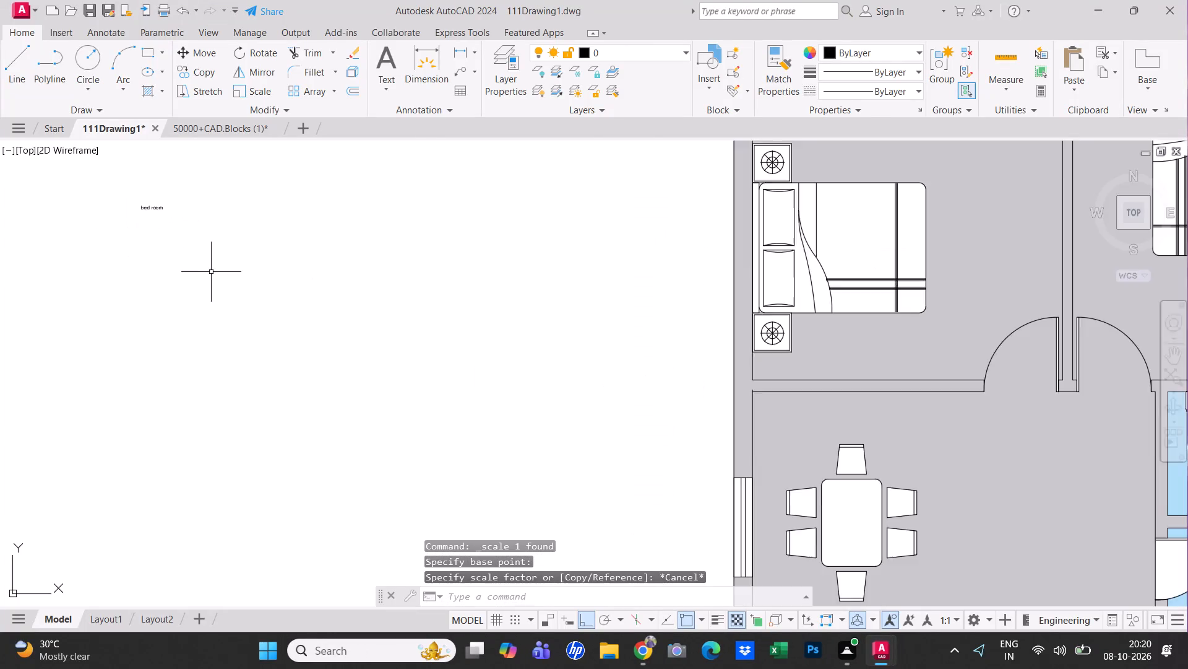
Shrink the overlong width of the "bed room" text frame to just beyond the words.
middle_drag(216, 245, 358, 345)
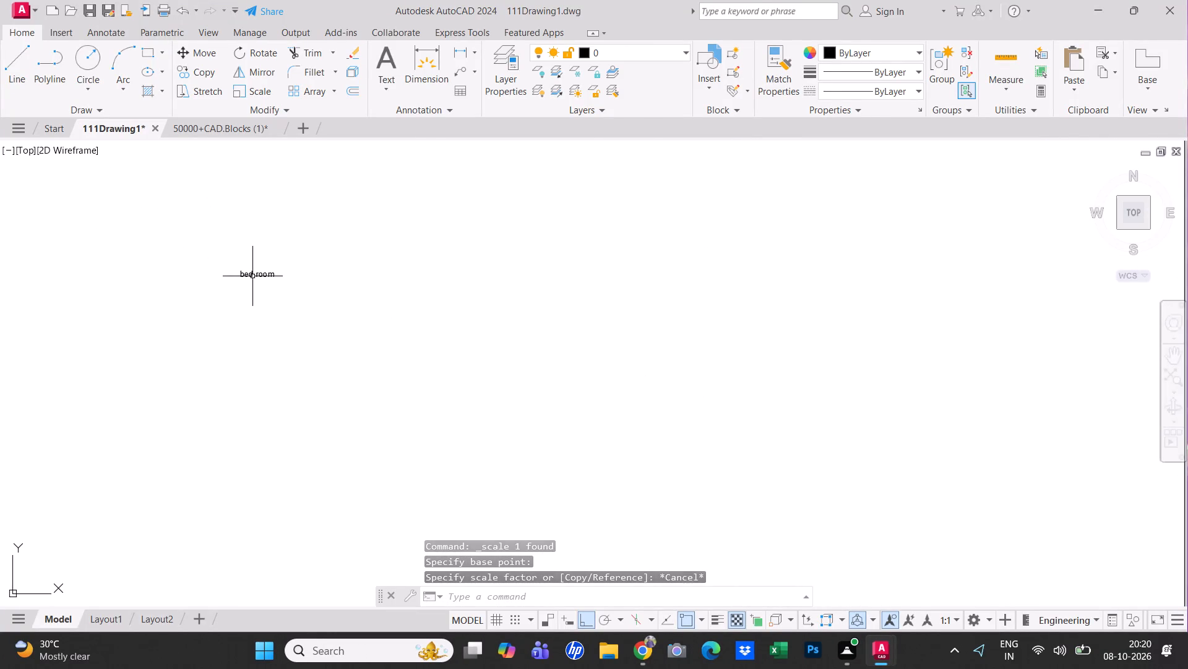
click(253, 275)
scroll(265, 286, up, 2)
scroll(272, 294, down, 6)
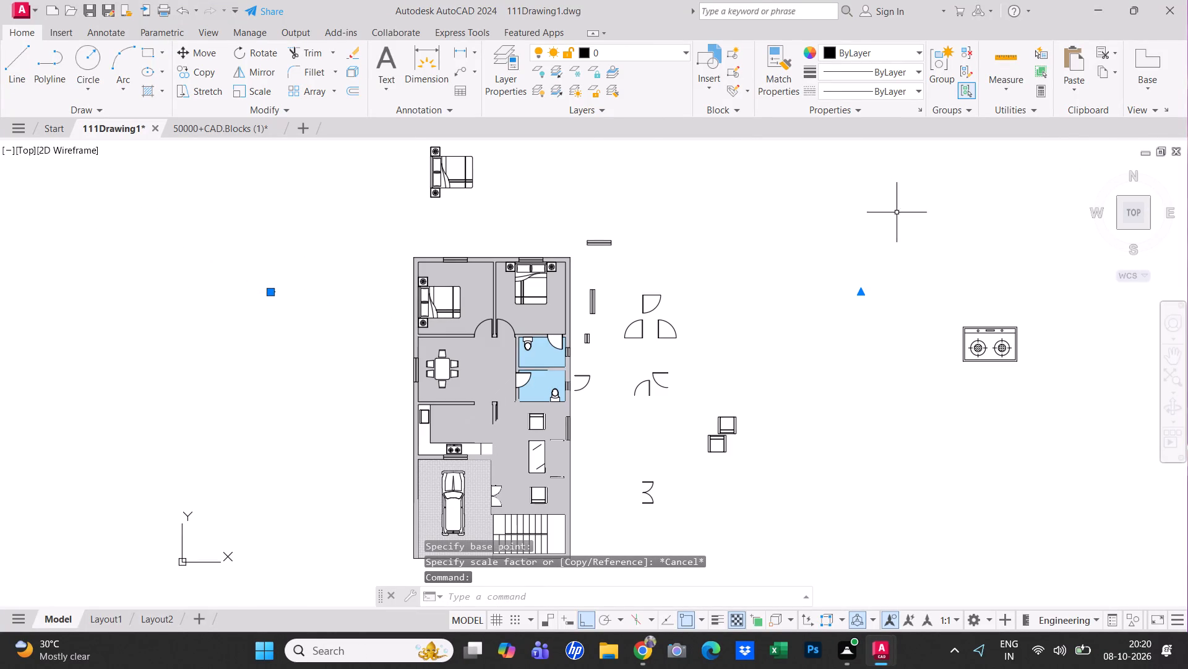
scroll(865, 278, down, 4)
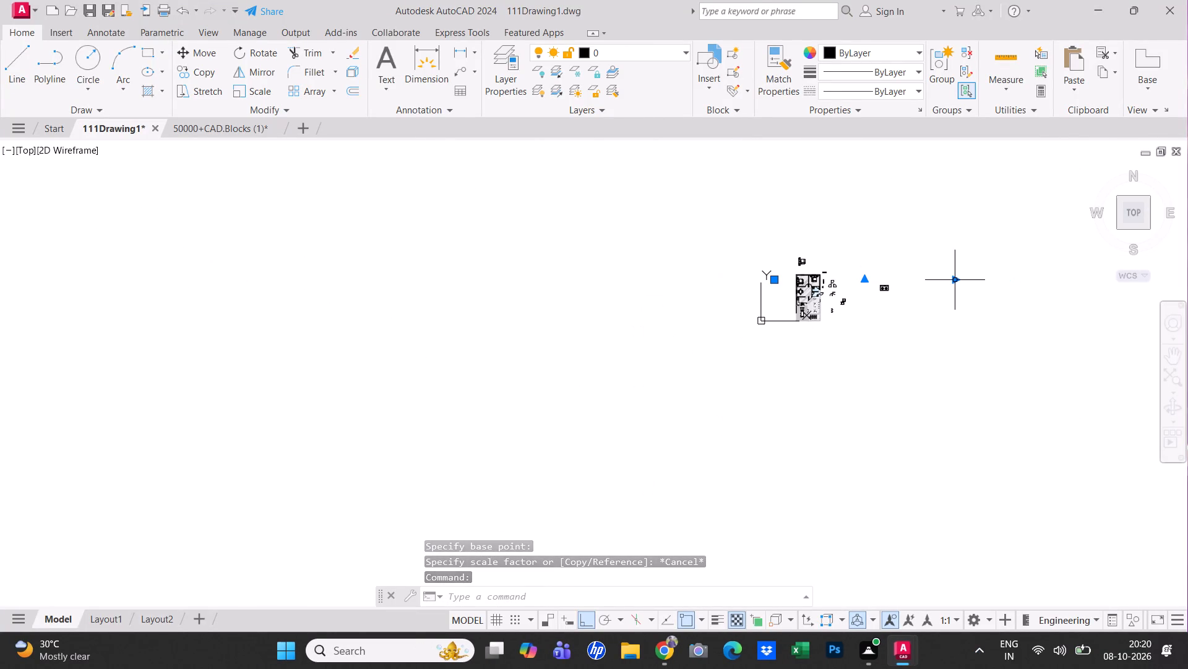
click(957, 281)
scroll(778, 268, up, 4)
scroll(775, 328, up, 4)
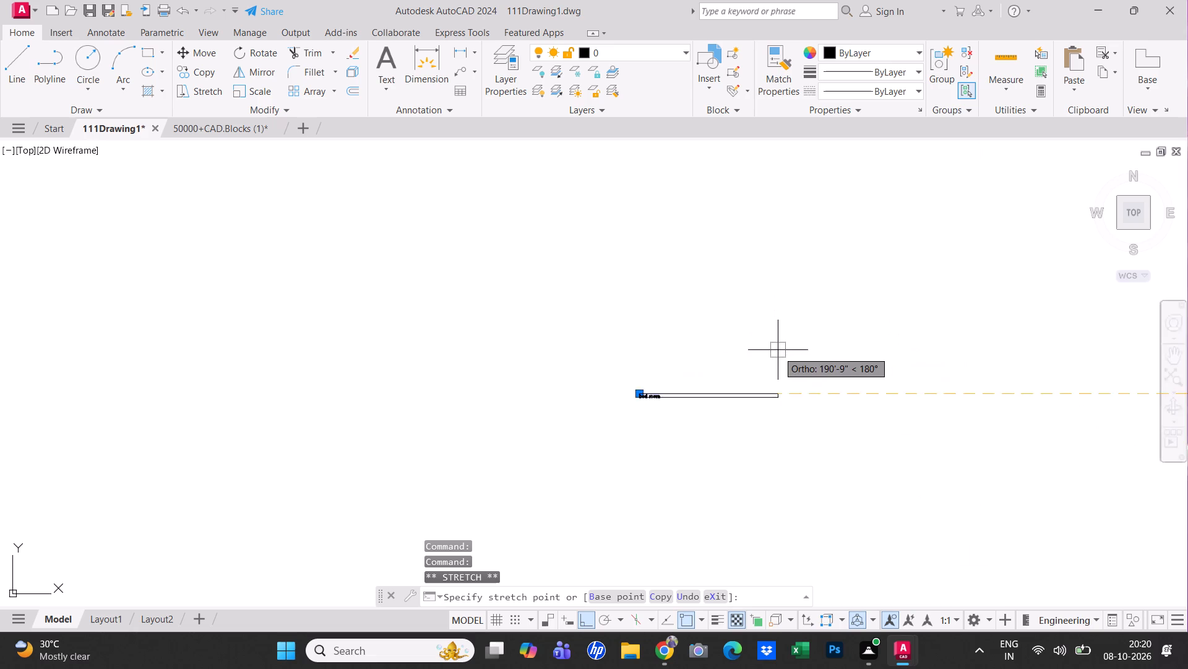
click(624, 432)
scroll(596, 444, up, 1)
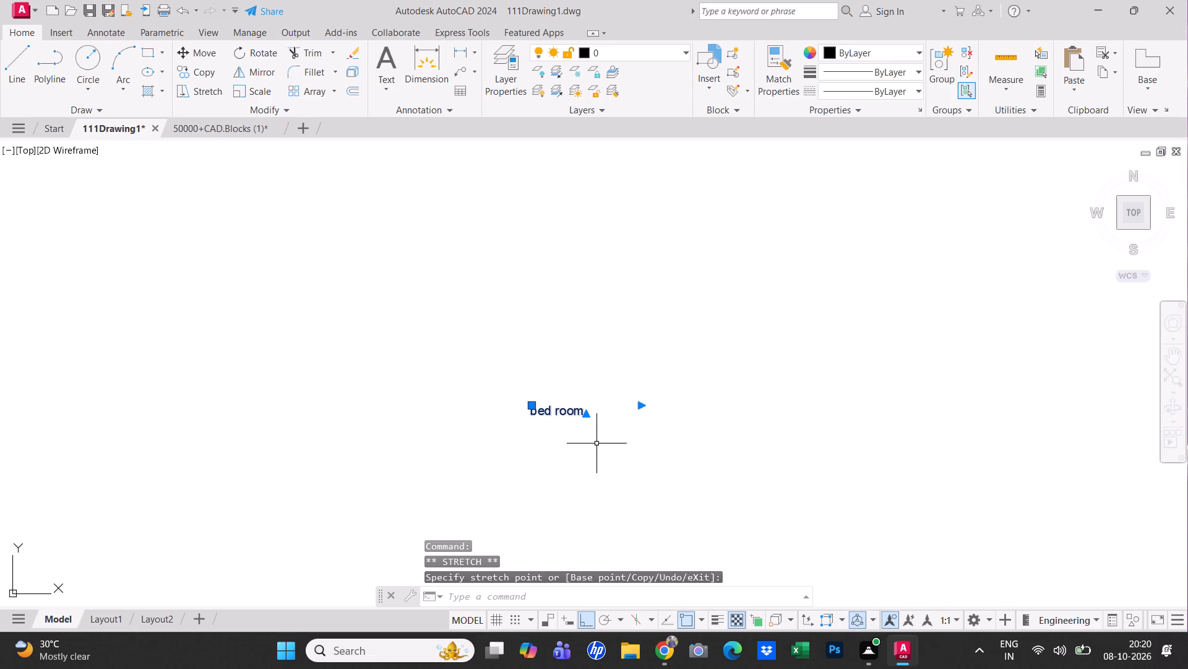
key(Escape)
Enlarge the "bed room" text freehand with the Scale command, using a base point on the text.
click(558, 411)
right_click(558, 411)
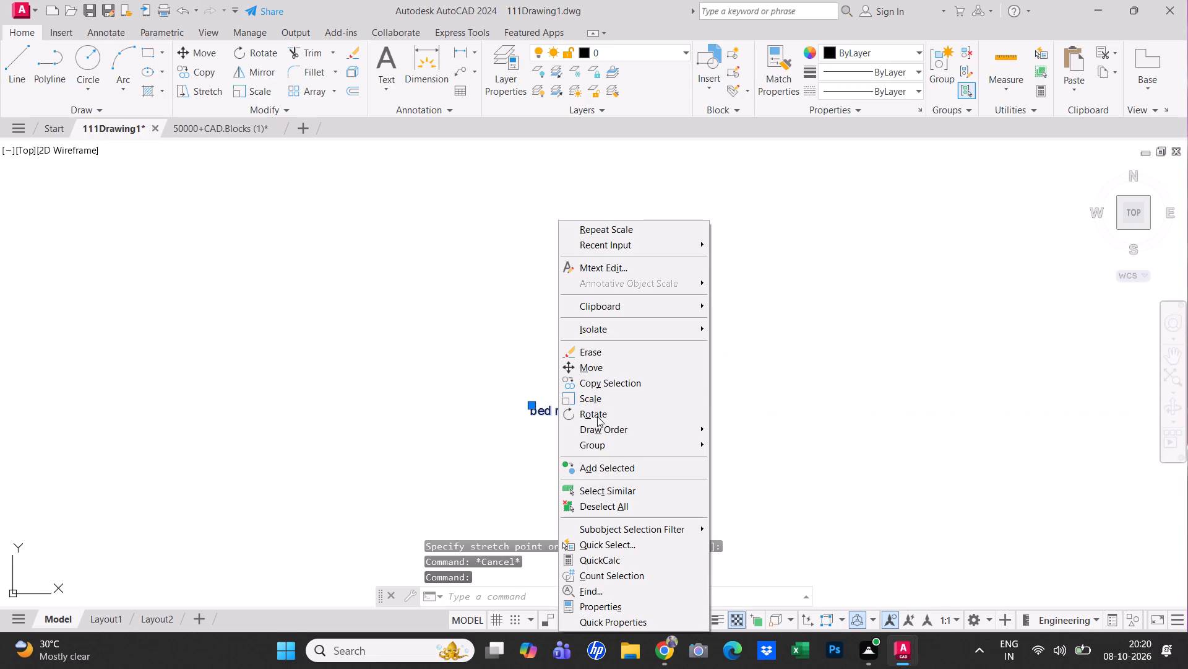
click(603, 403)
click(566, 411)
scroll(779, 484, down, 4)
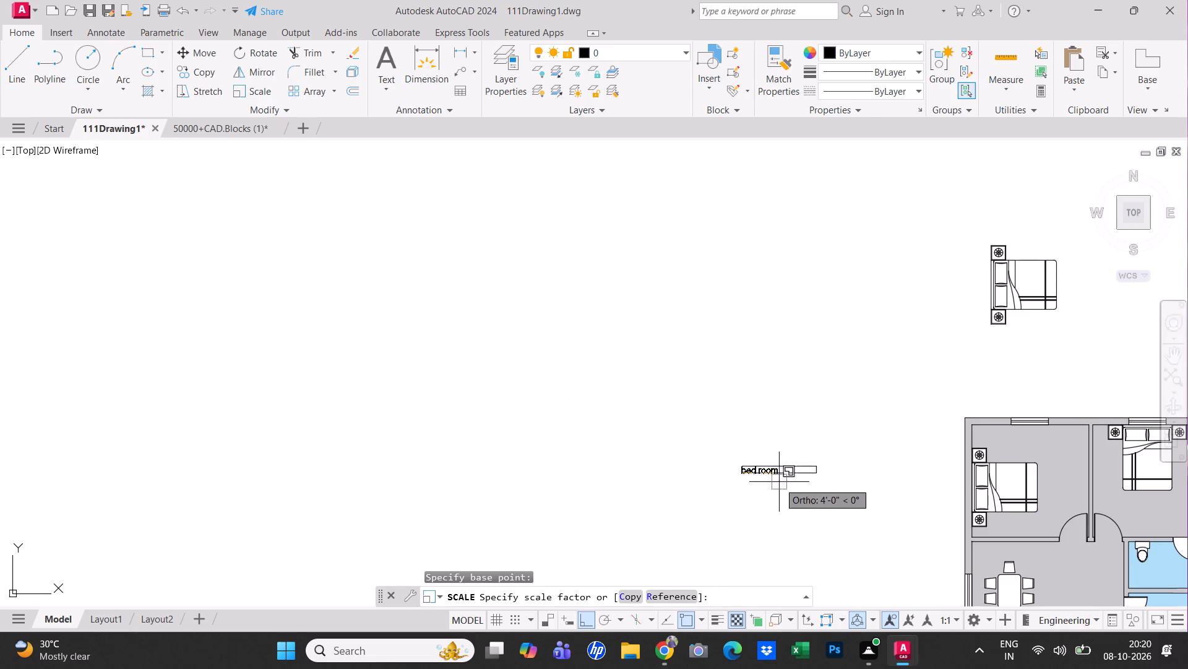
middle_drag(777, 478, 606, 330)
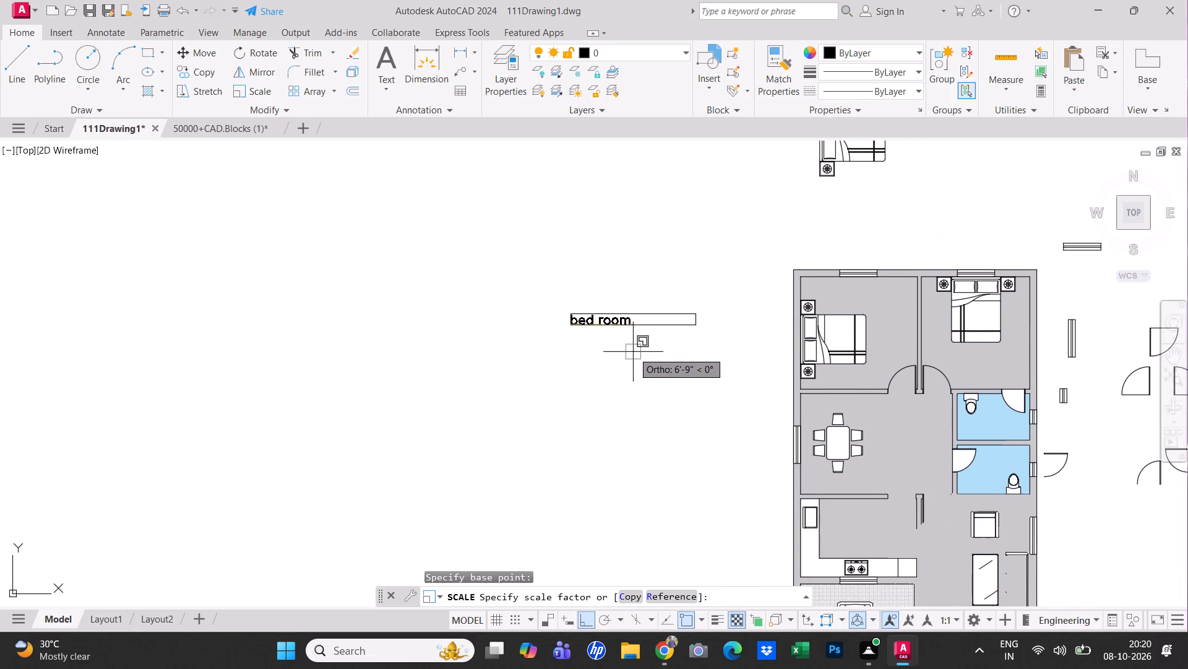
click(619, 348)
key(Escape)
Stretch the bottom edge of the "bed room" text frame downward by about 1'-3".
click(595, 325)
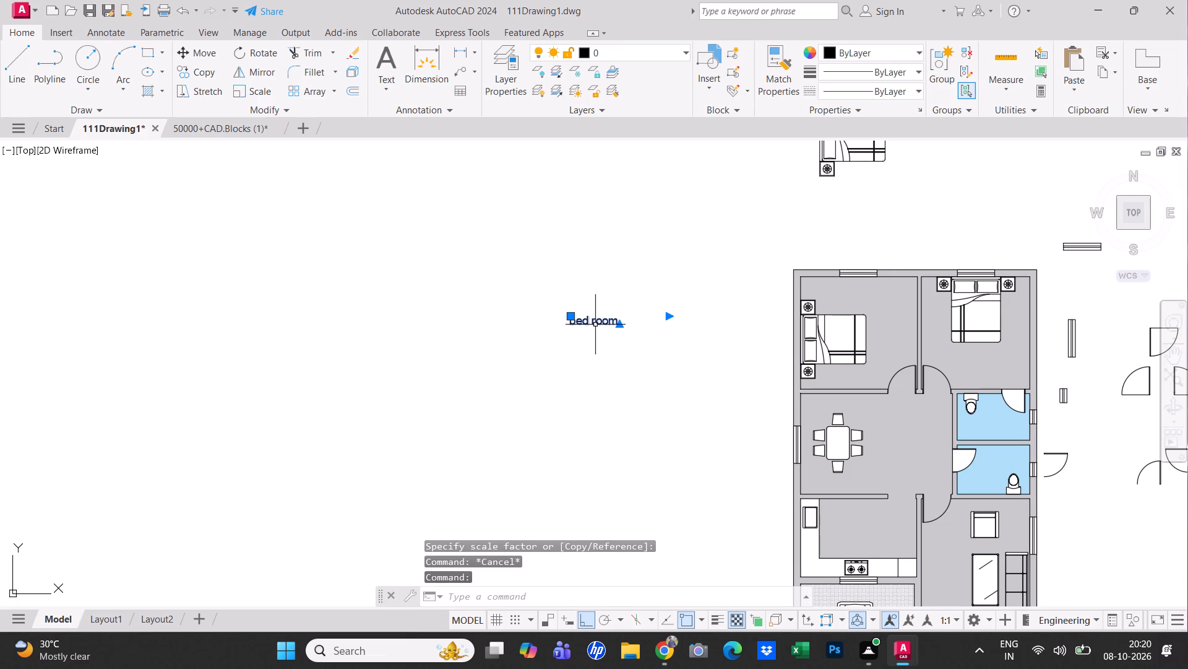
scroll(637, 325, up, 1)
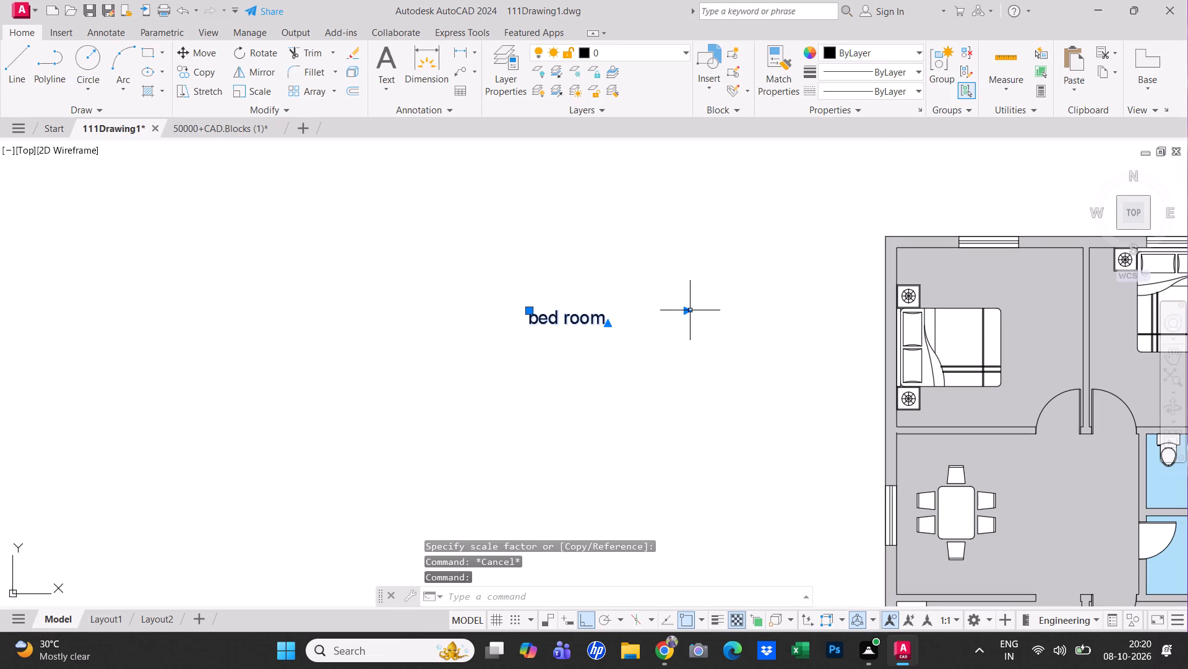
click(608, 326)
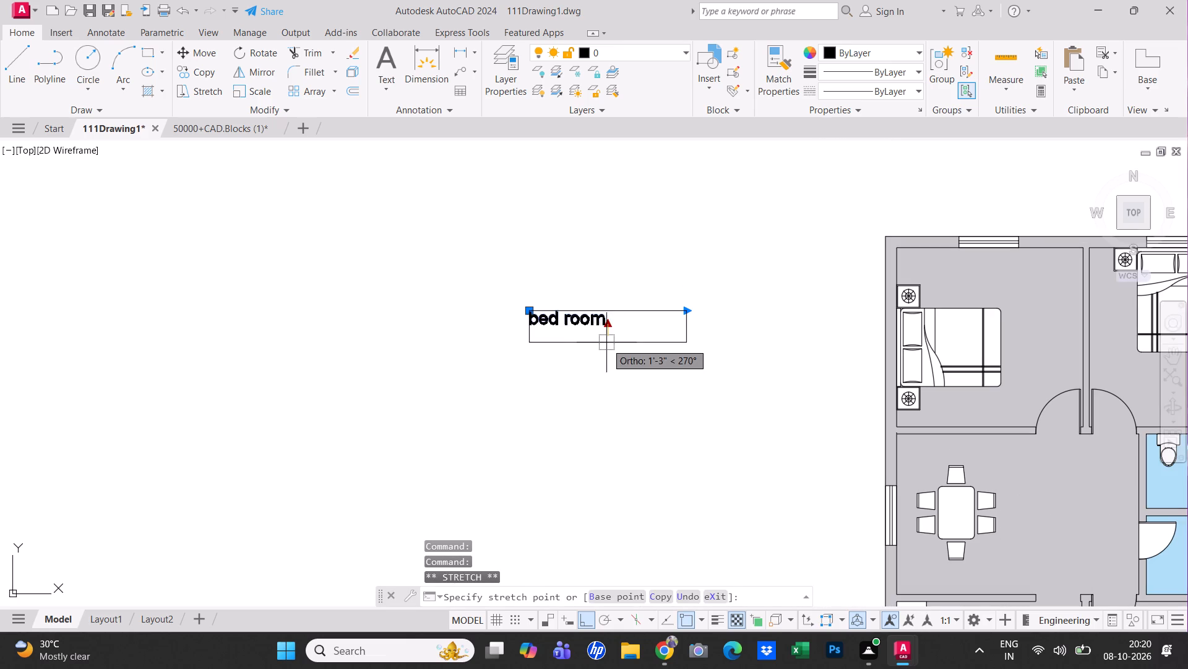
click(606, 343)
key(Escape)
Cut the "bed room" text and paste it into the north-west bedroom, above the bed.
click(587, 315)
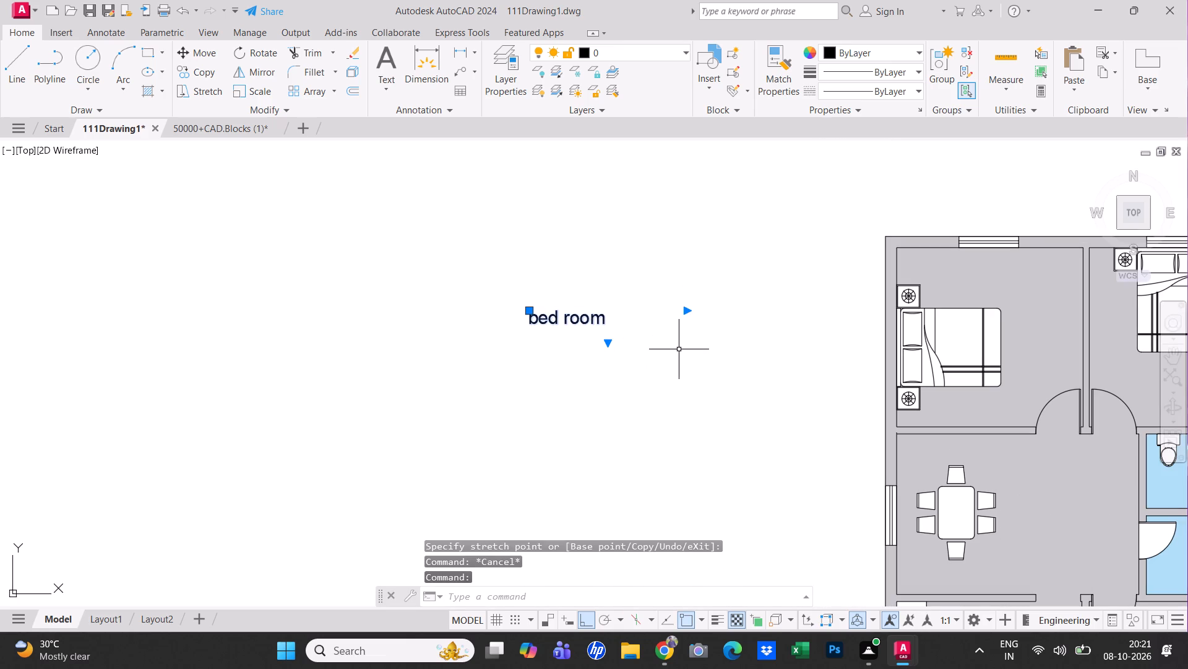
key(ctrl+x)
scroll(674, 356, down, 1)
middle_drag(668, 356, 462, 340)
ctrl+scroll(656, 298, up, 1)
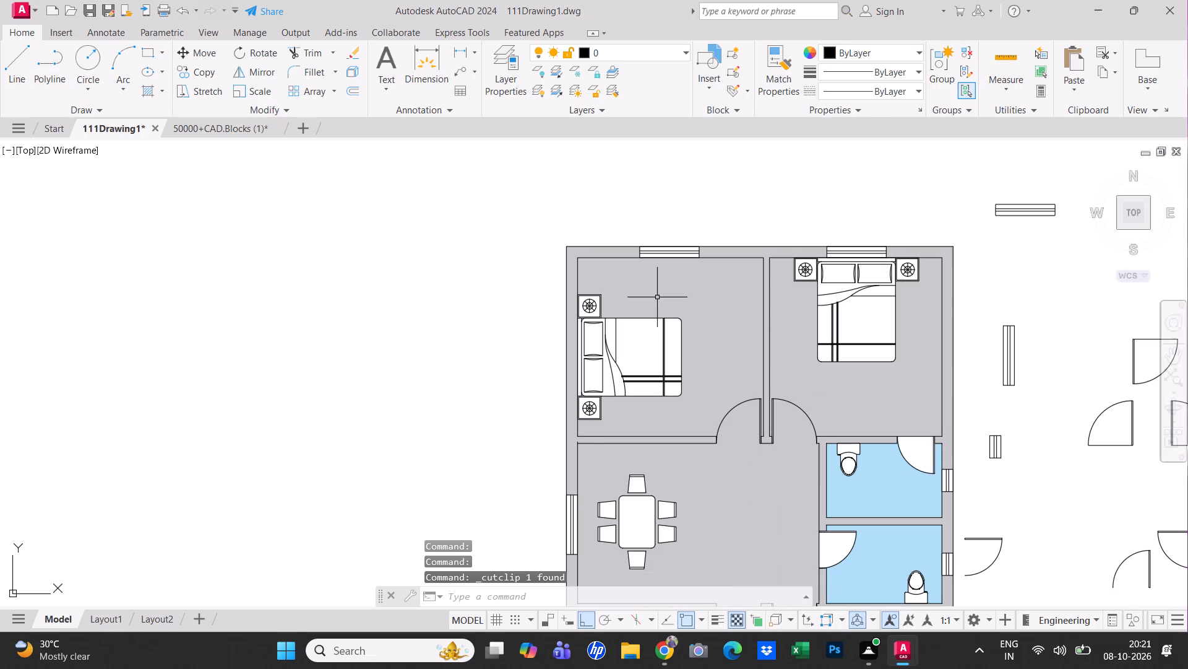
key(ctrl+v)
ctrl+click(659, 284)
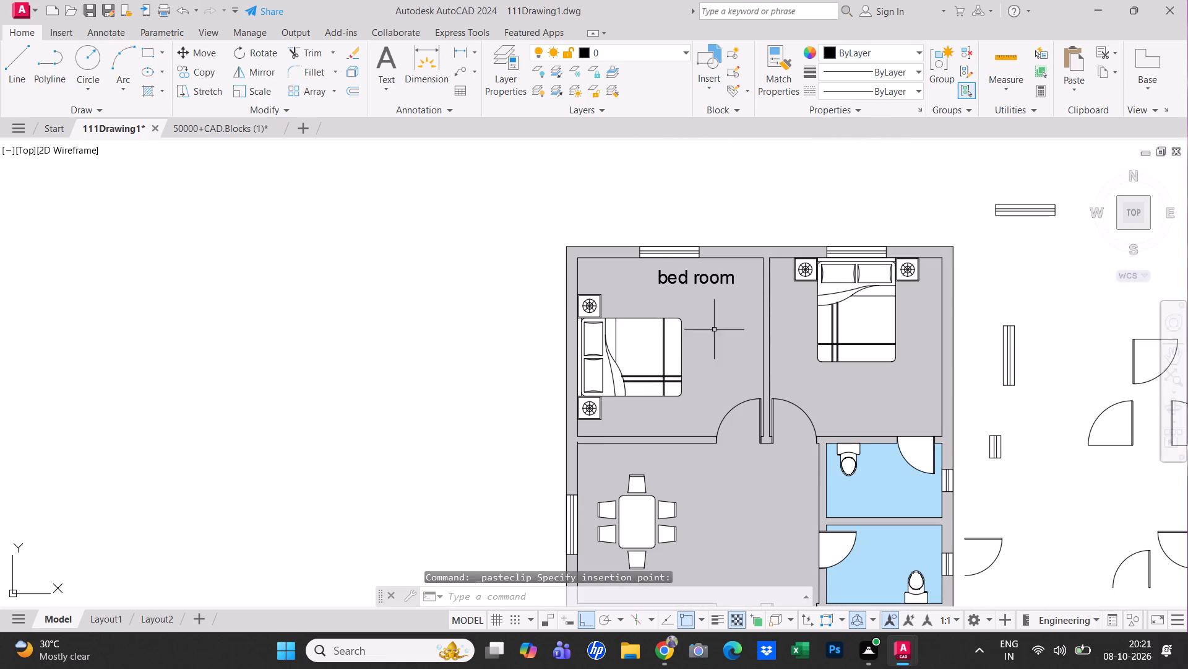
Paste copies of the "bed room" text into the north-east bedroom, the dining area and the northern toilet.
key(ctrl+v)
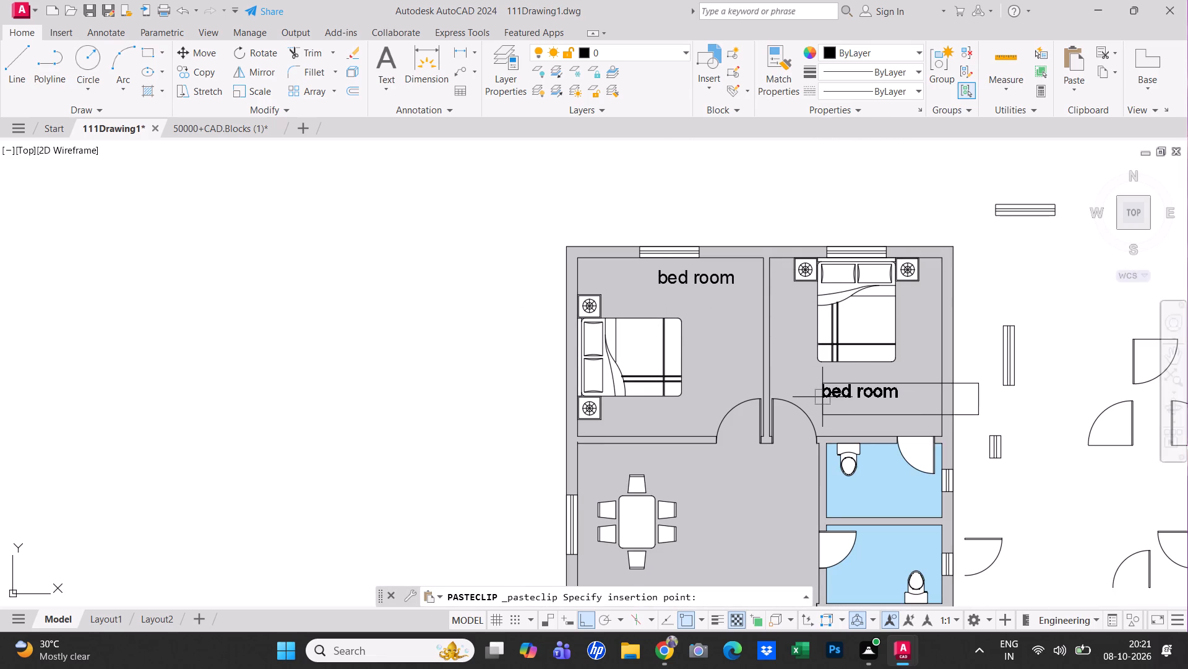
ctrl+click(822, 397)
ctrl+middle_drag(733, 447, 660, 279)
key(ctrl+v)
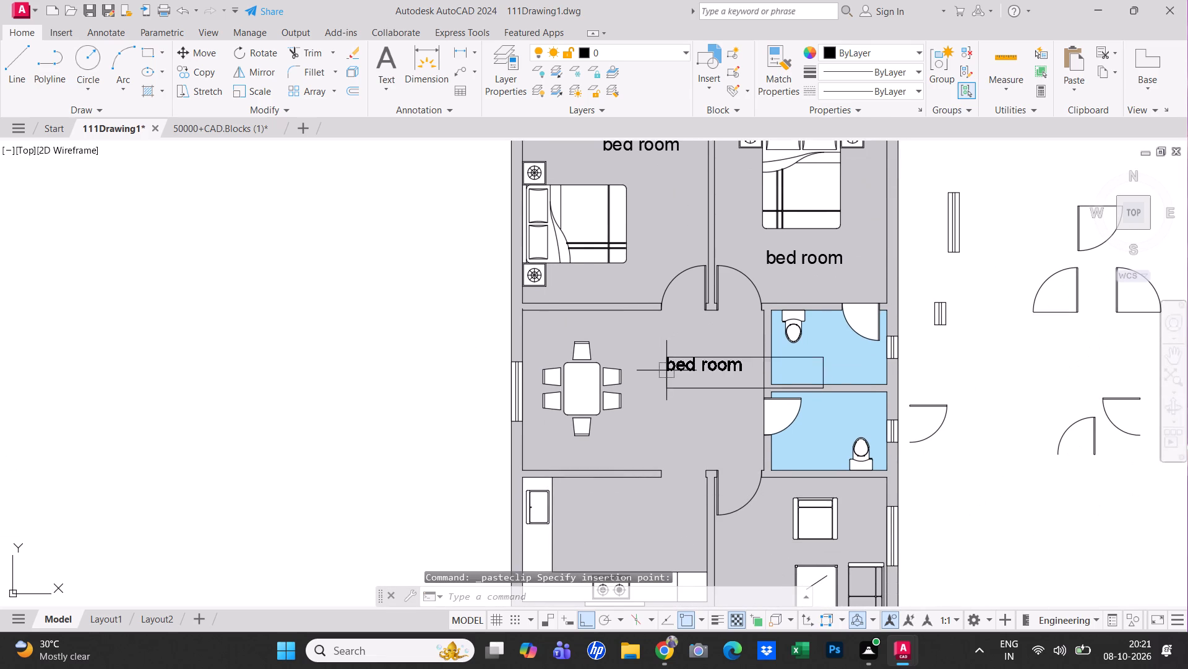
ctrl+click(655, 374)
key(ctrl+v)
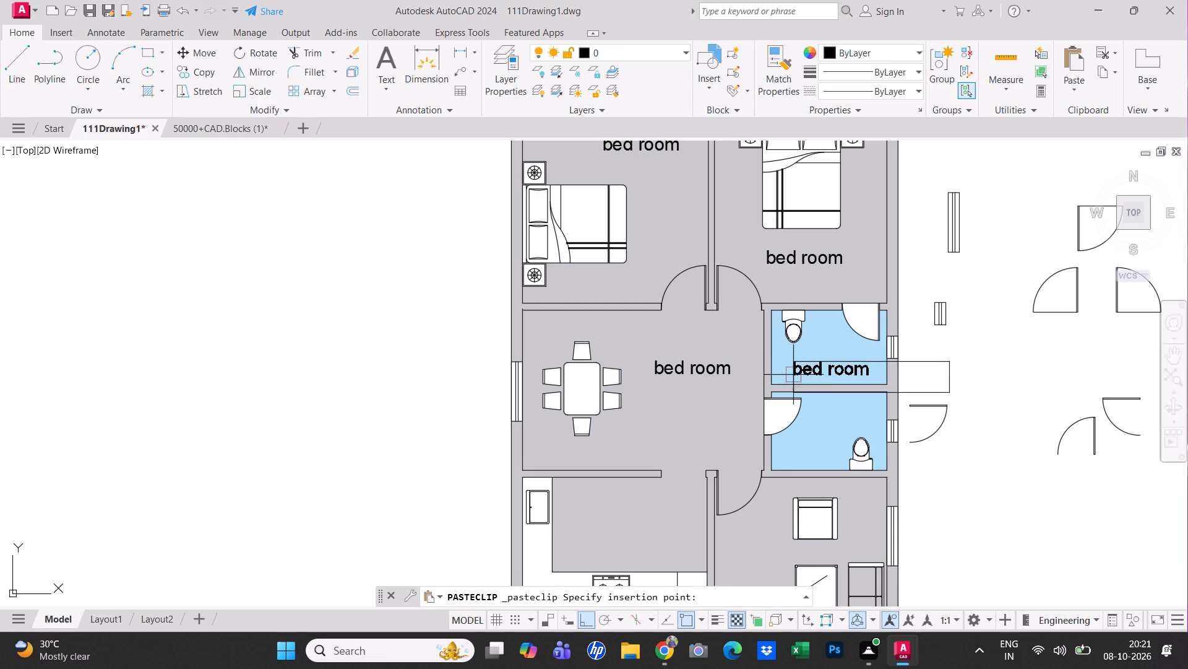
ctrl+click(780, 364)
Paste copies of the "bed room" text into the kitchen, the living room and the parking area below the car.
ctrl+middle_drag(759, 431, 712, 252)
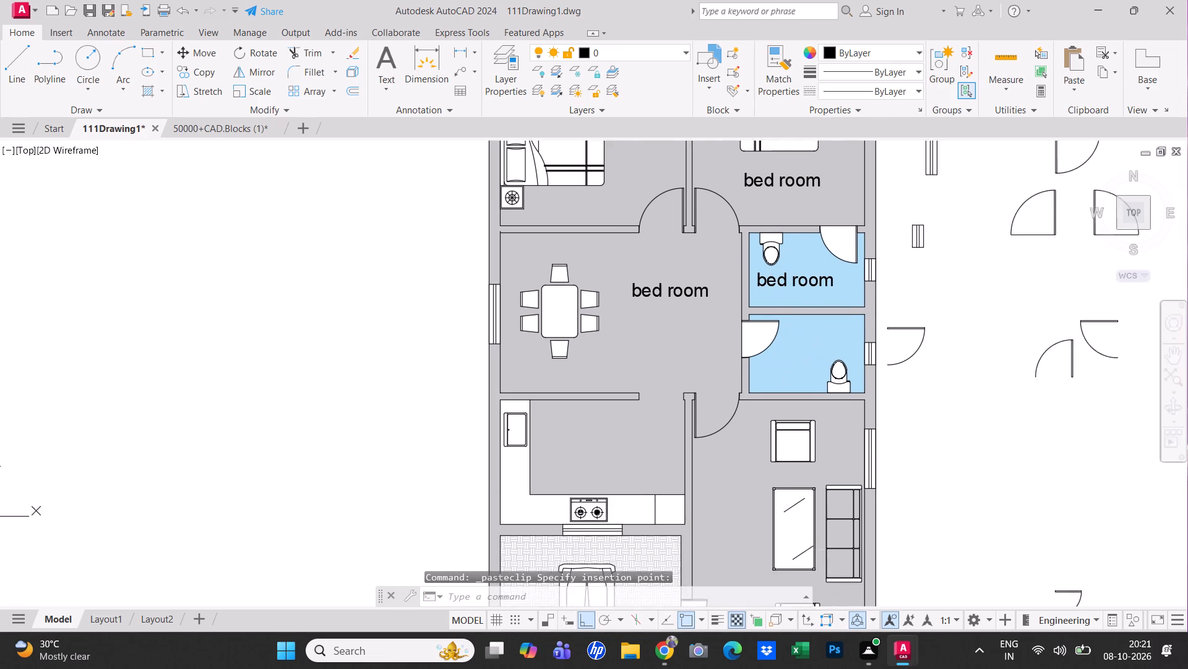
ctrl+middle_drag(712, 252, 712, 259)
key(ctrl+v)
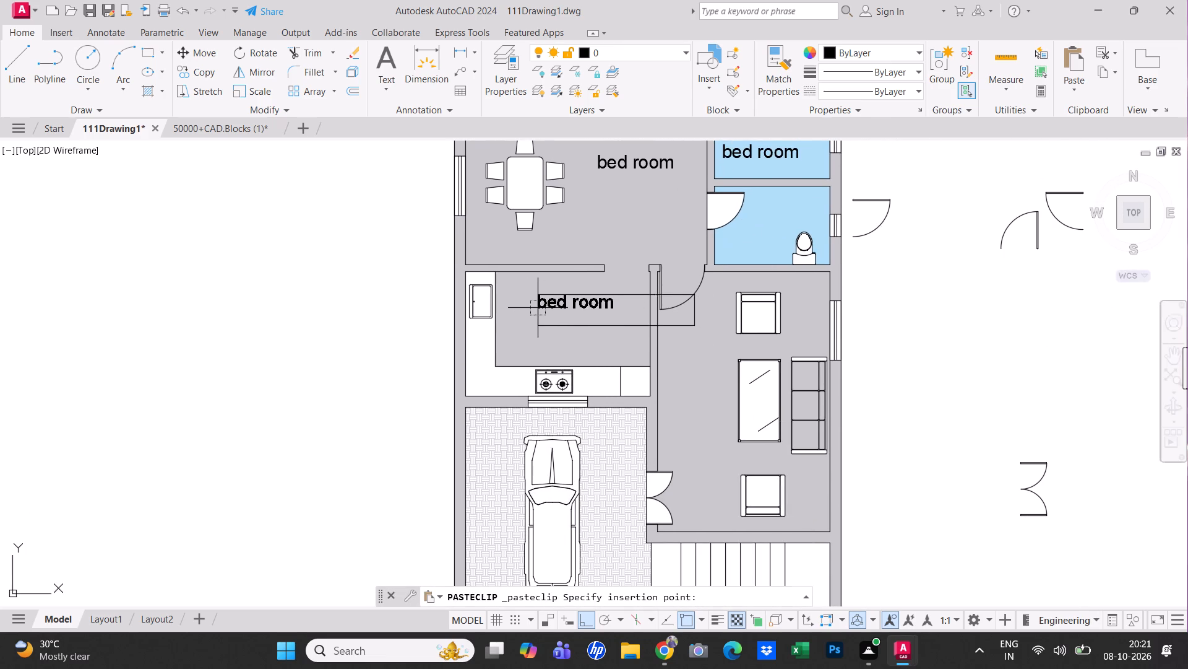
ctrl+click(536, 308)
key(ctrl+v)
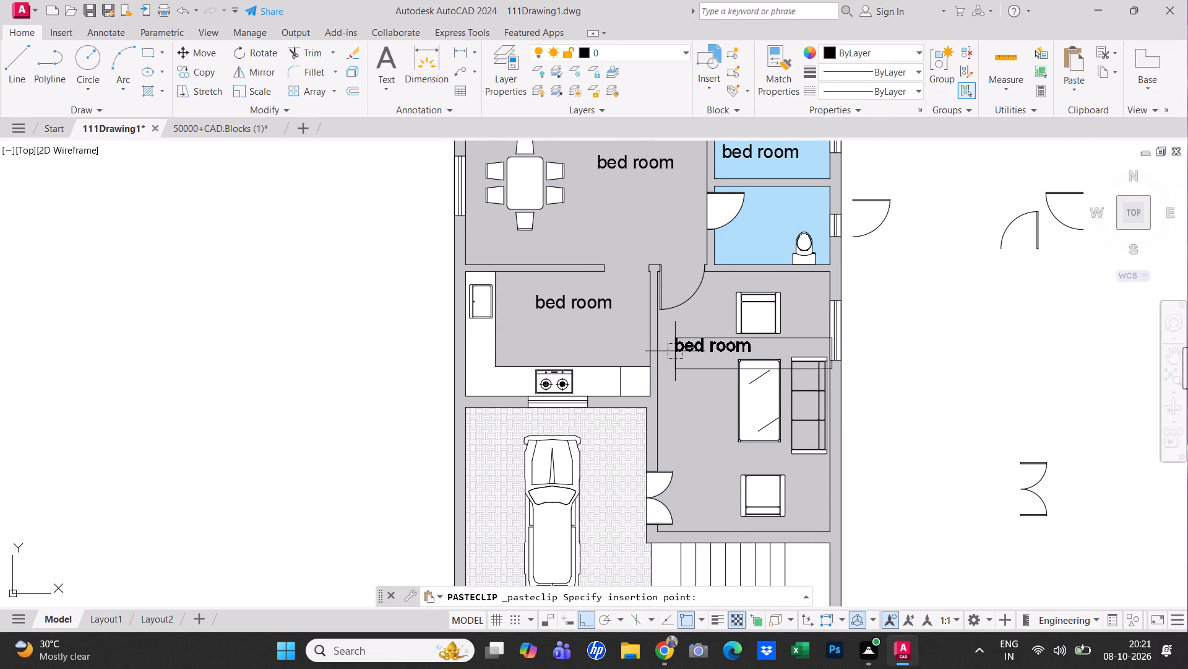
ctrl+click(671, 345)
ctrl+middle_drag(598, 401, 575, 248)
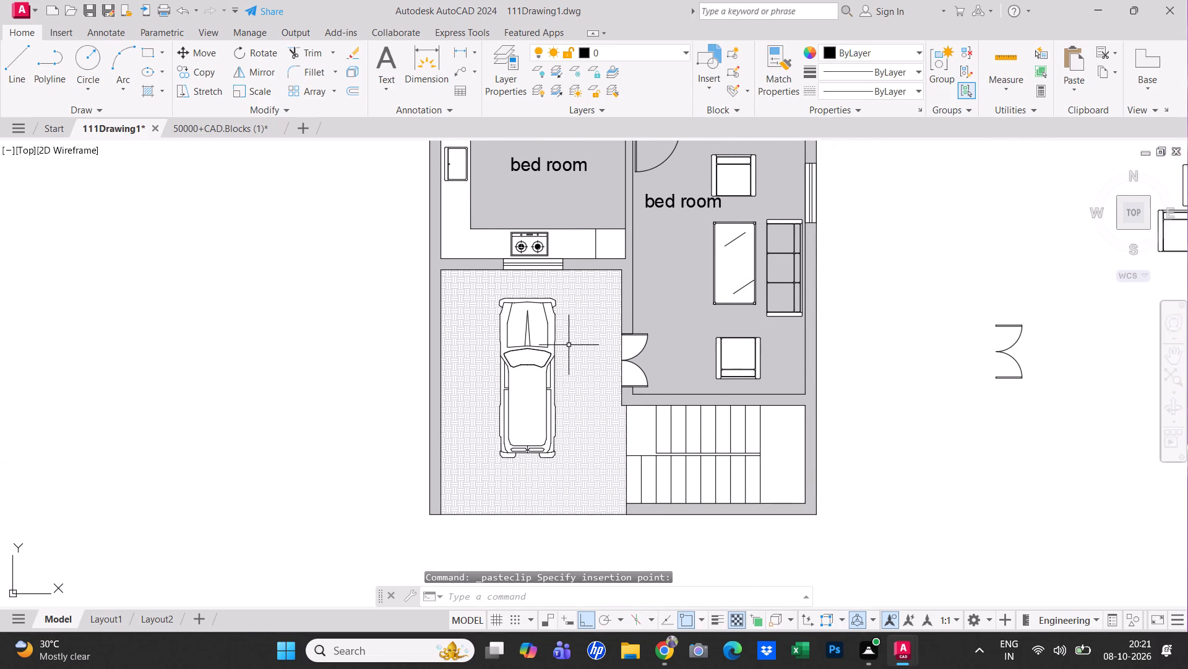
key(ctrl+v)
ctrl+click(476, 476)
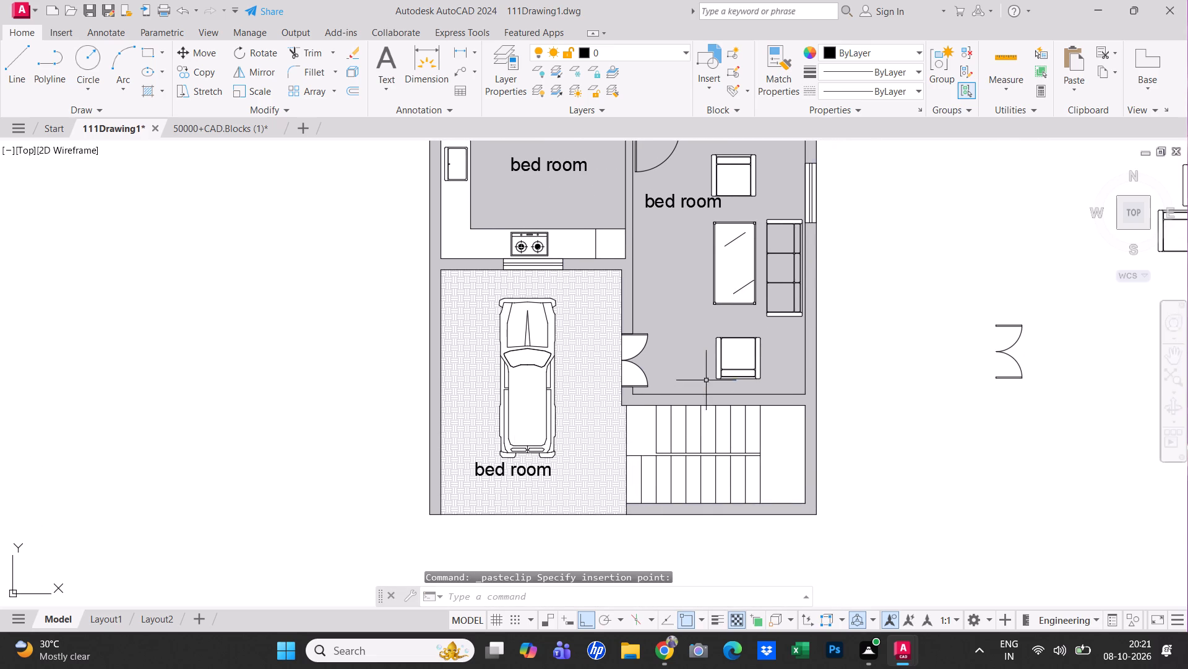
key(Escape)
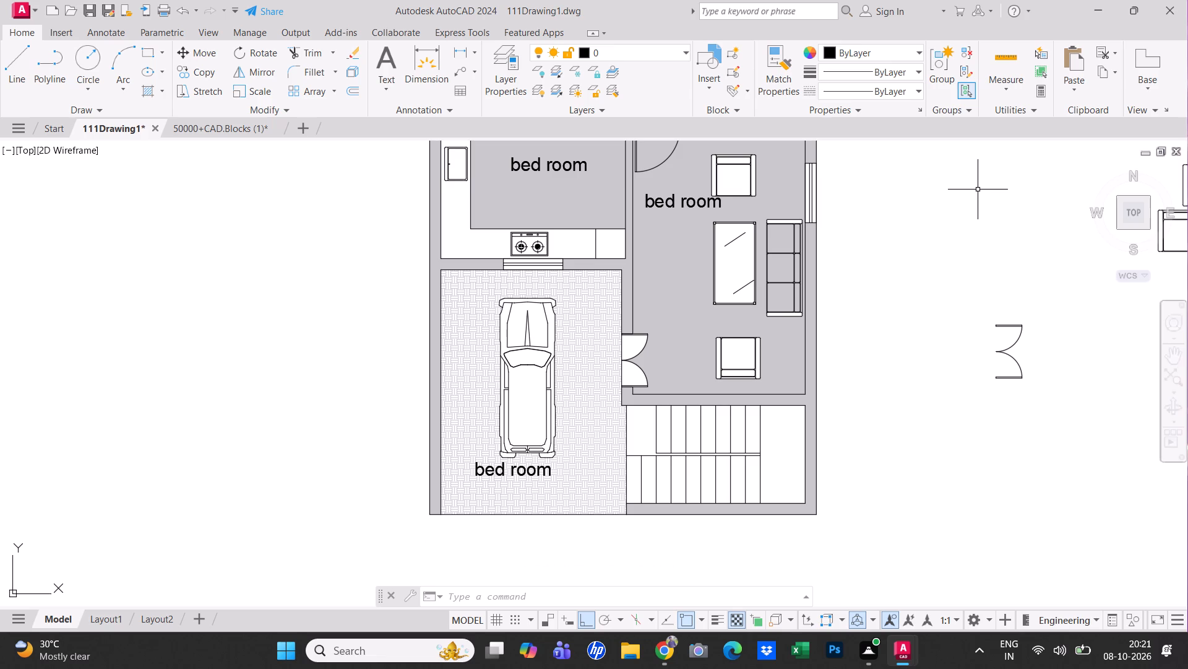
Open the north-west bedroom's label for editing and clear its existing text.
middle_drag(593, 308, 591, 410)
scroll(592, 410, down, 3)
scroll(598, 349, up, 2)
middle_drag(567, 225, 567, 280)
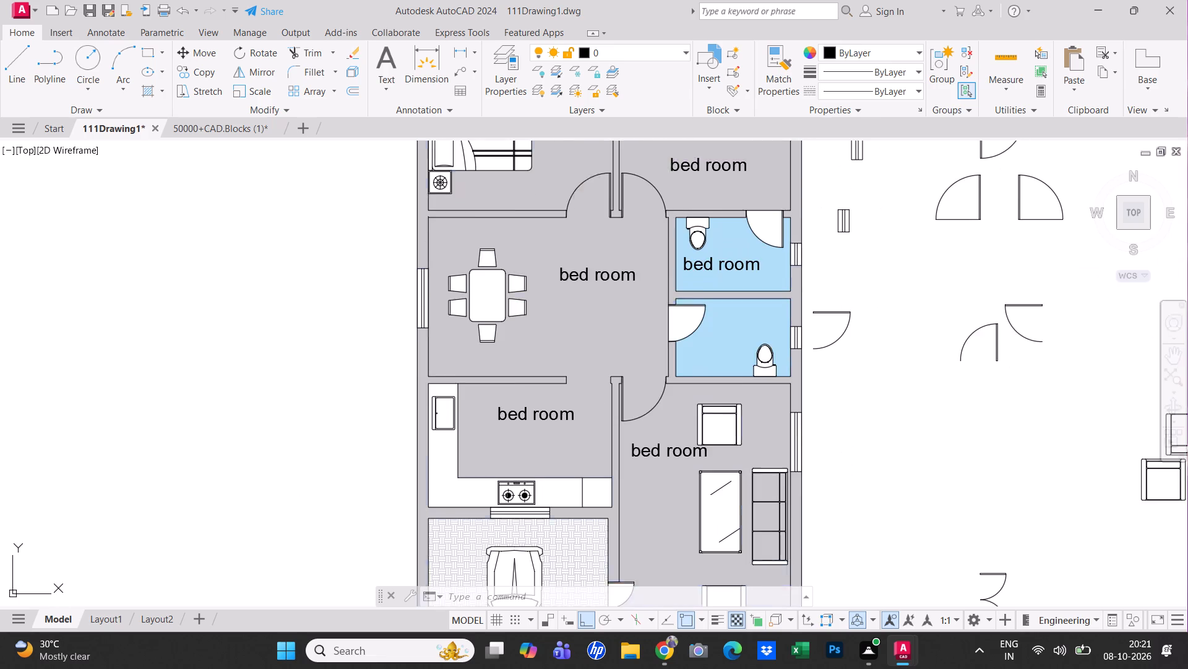
middle_drag(567, 280, 561, 440)
double_click(548, 268)
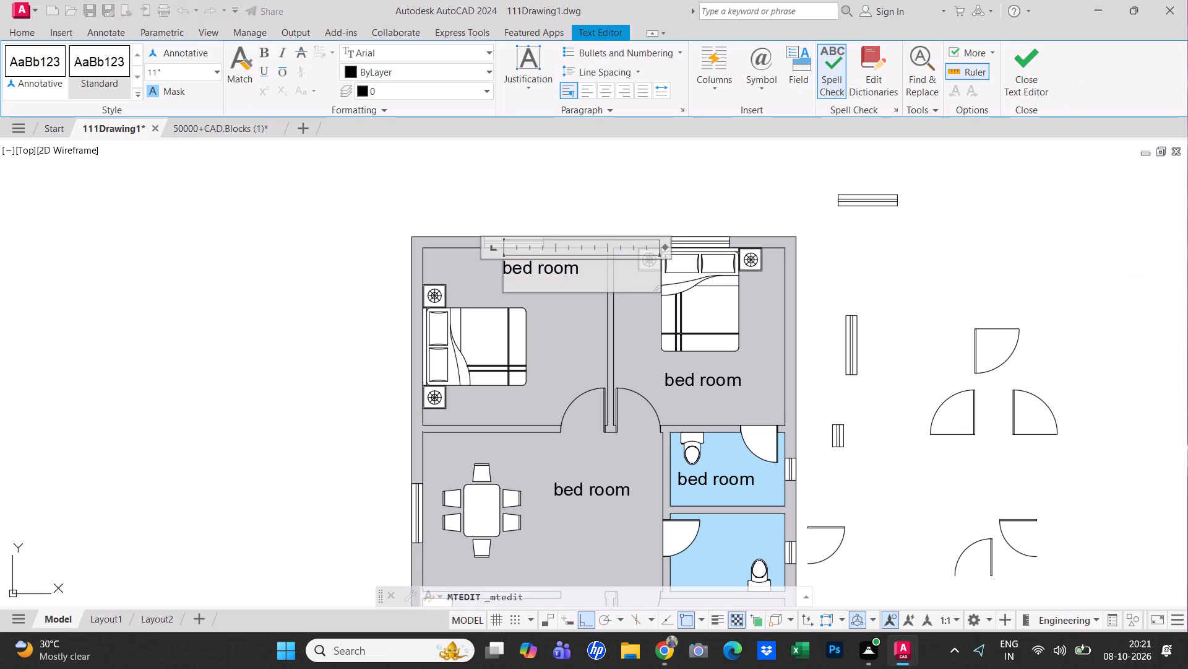
key(ctrl+a)
key(BackSpace)
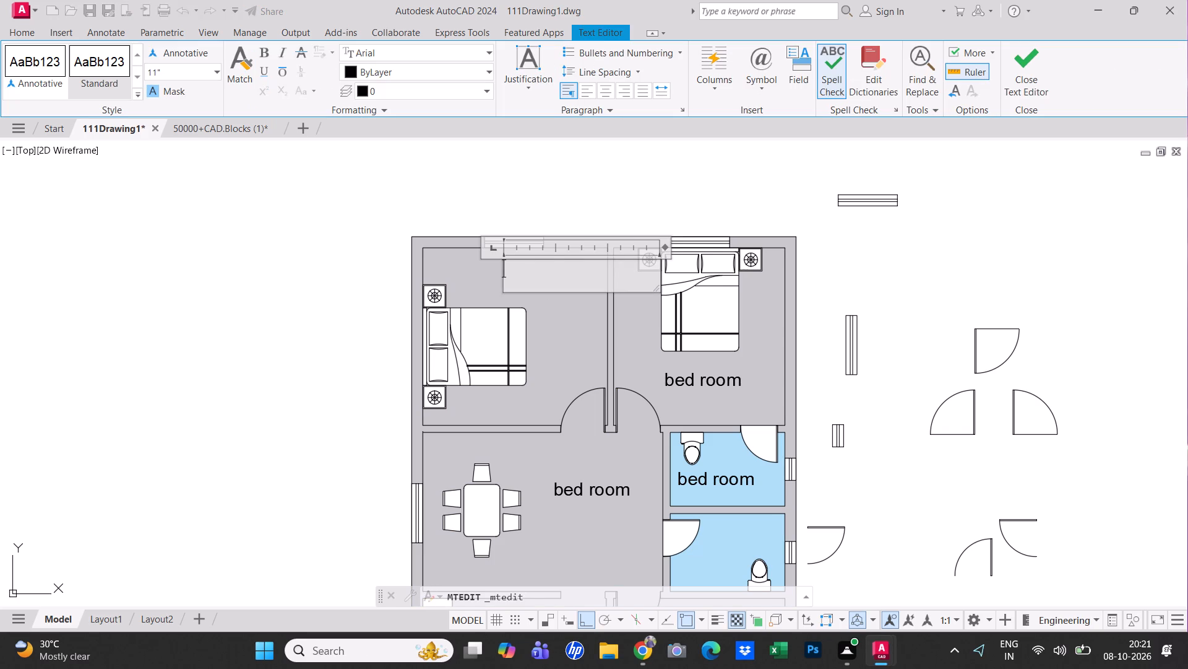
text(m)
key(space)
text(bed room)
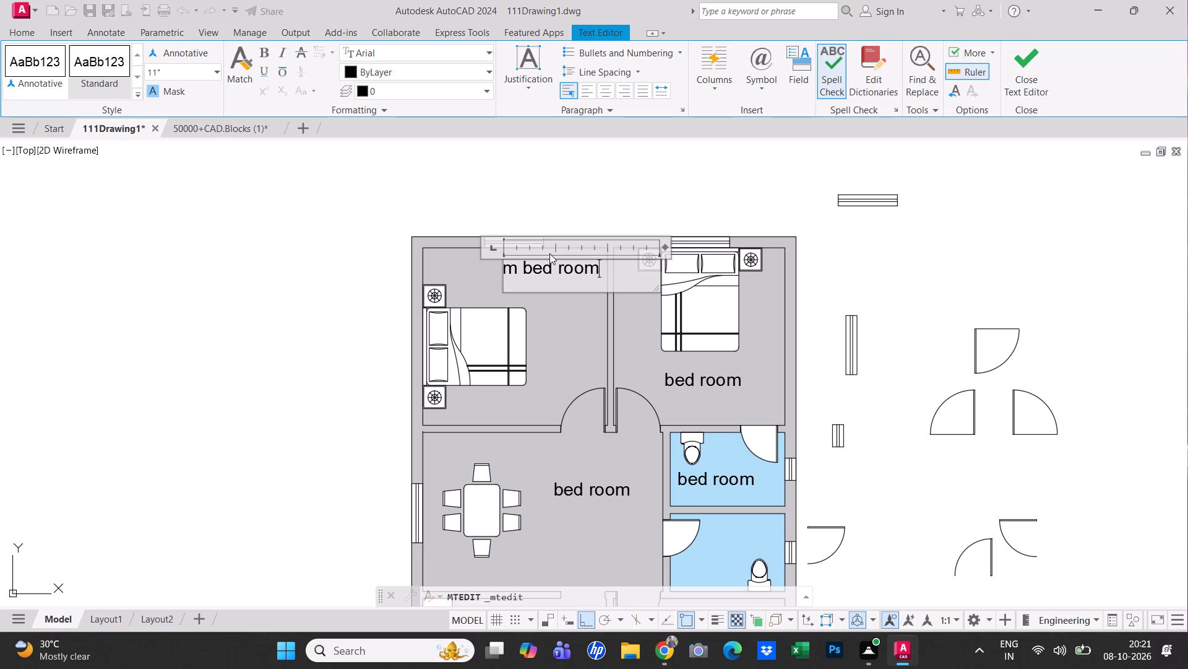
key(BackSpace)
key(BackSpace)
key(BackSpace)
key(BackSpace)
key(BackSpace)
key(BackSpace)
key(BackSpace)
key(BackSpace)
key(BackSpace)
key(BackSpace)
Enter "M BED ROOM" as the north-west bedroom's label, with the size 12'6"X12' on a second line.
text(M)
key(space)
text(BED ROOM)
key(Return)
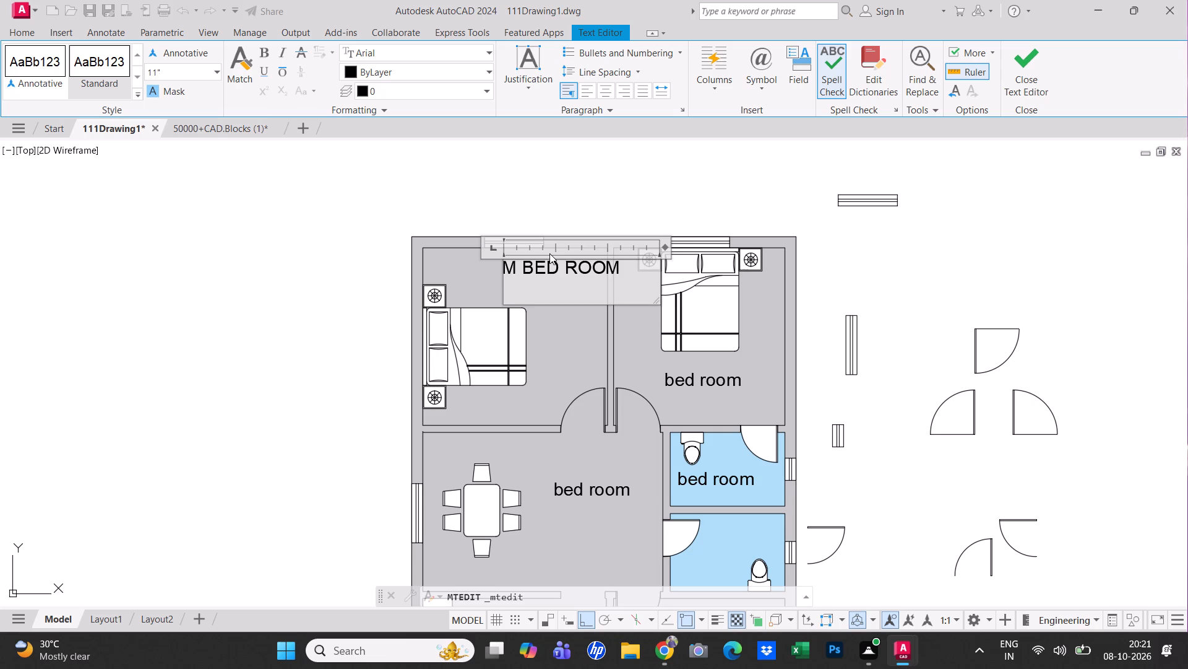
text(12'6"X)
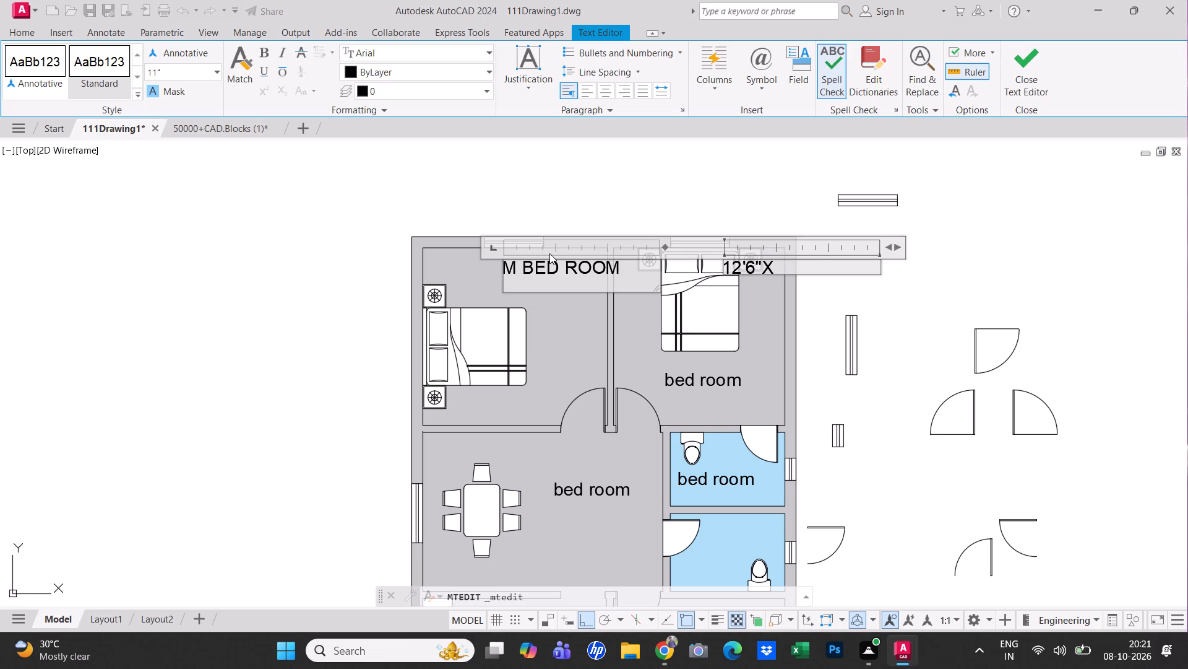
text(12)
key(apostrophe)
click(716, 189)
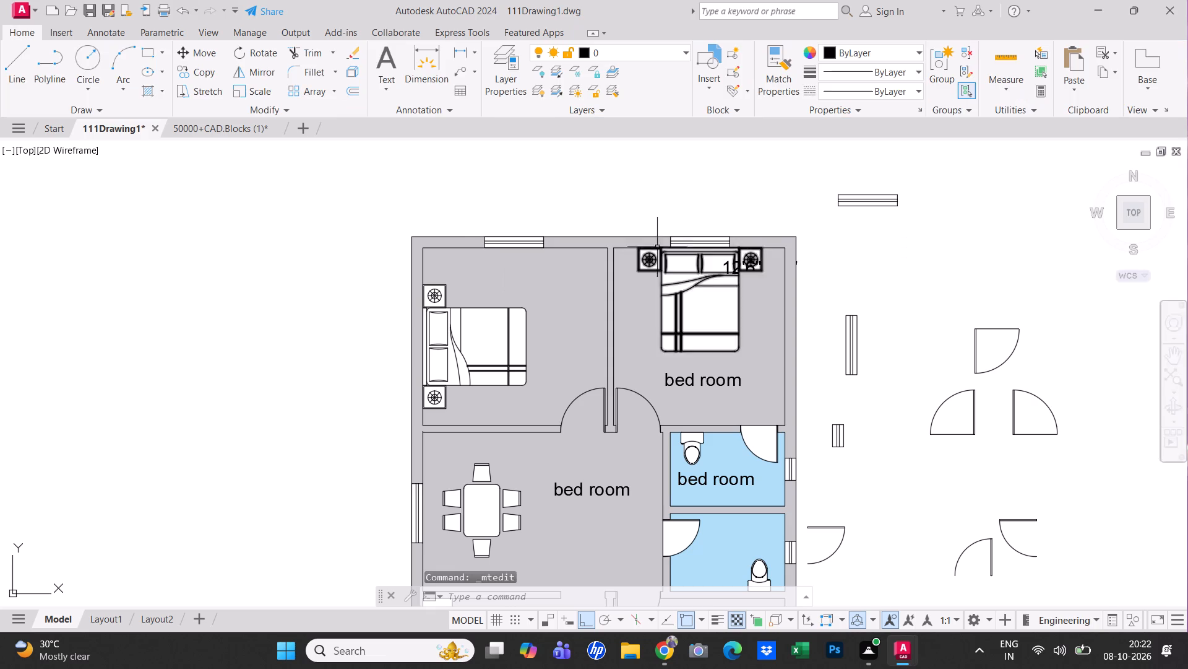
Stretch the M BED ROOM label's text frame downward so its size line fits under the room name.
click(767, 268)
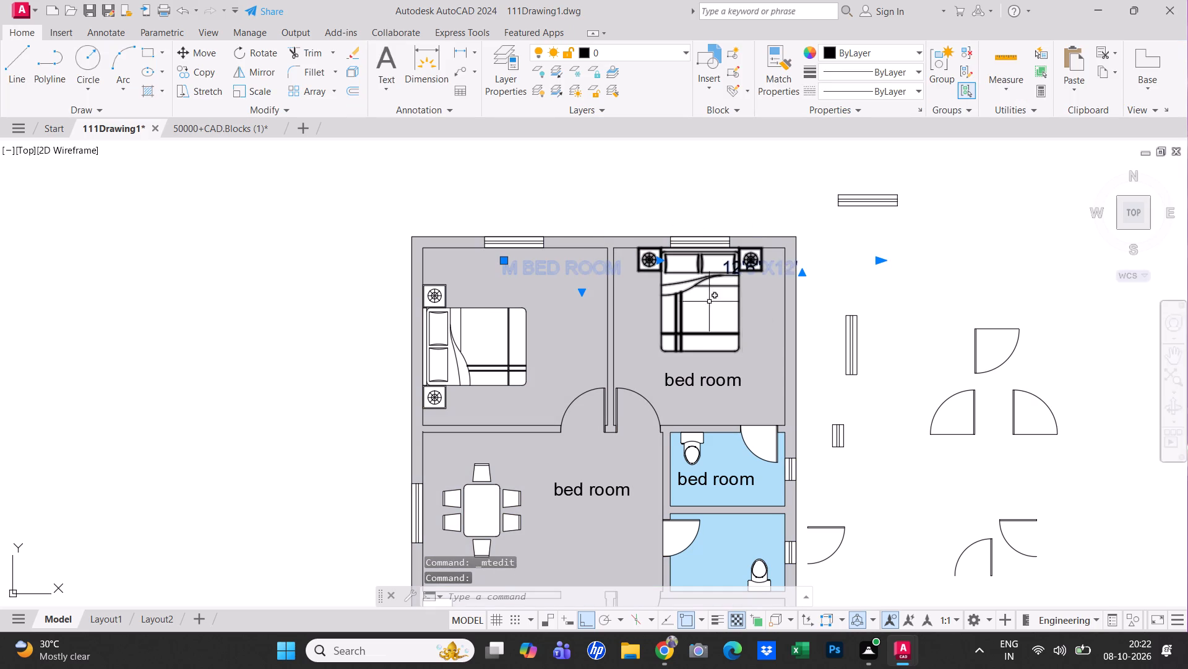
click(581, 294)
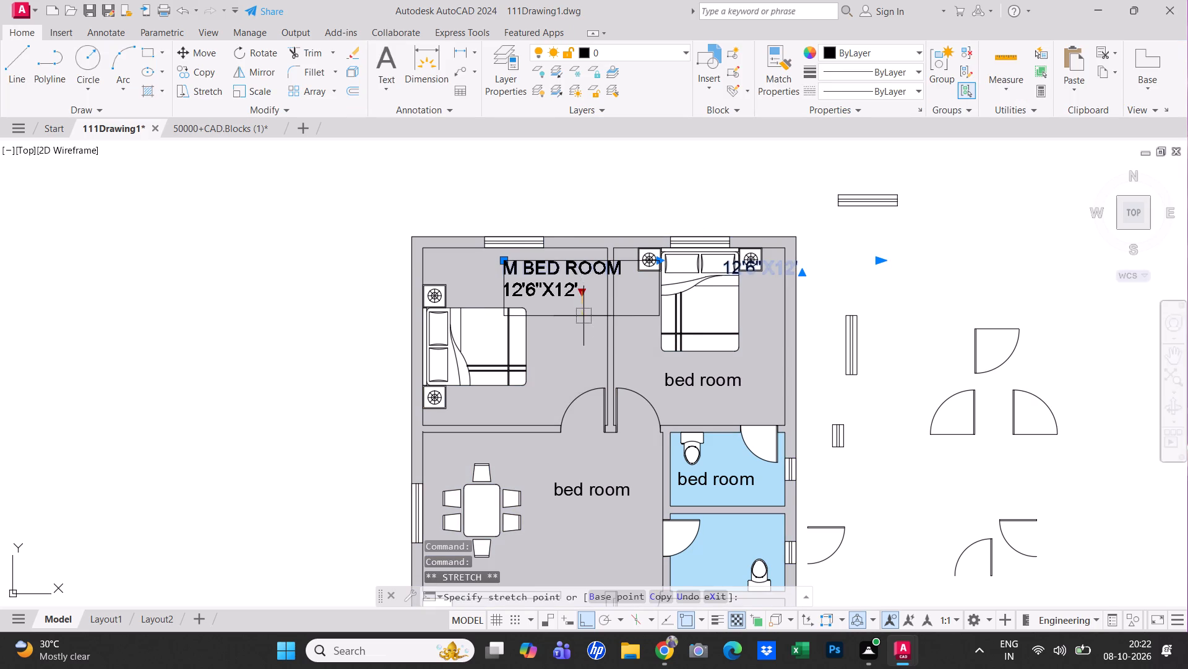
click(583, 316)
key(Escape)
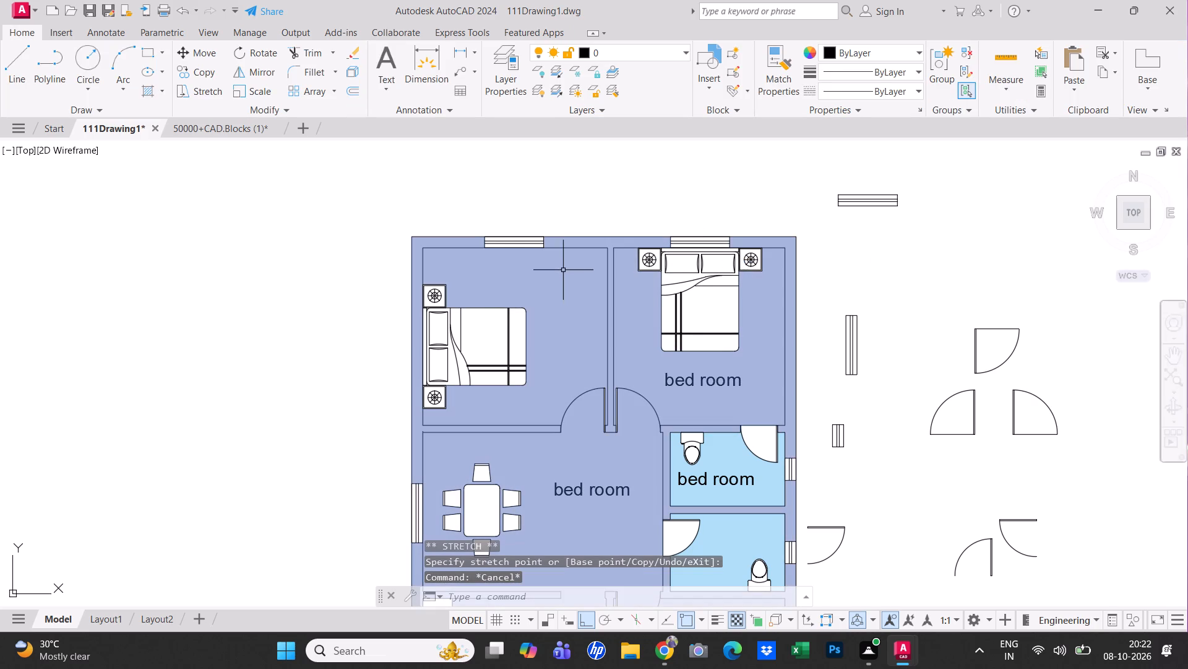
Cut the M BED ROOM label from the north-west bedroom and paste it in the empty area west of the plan.
click(561, 287)
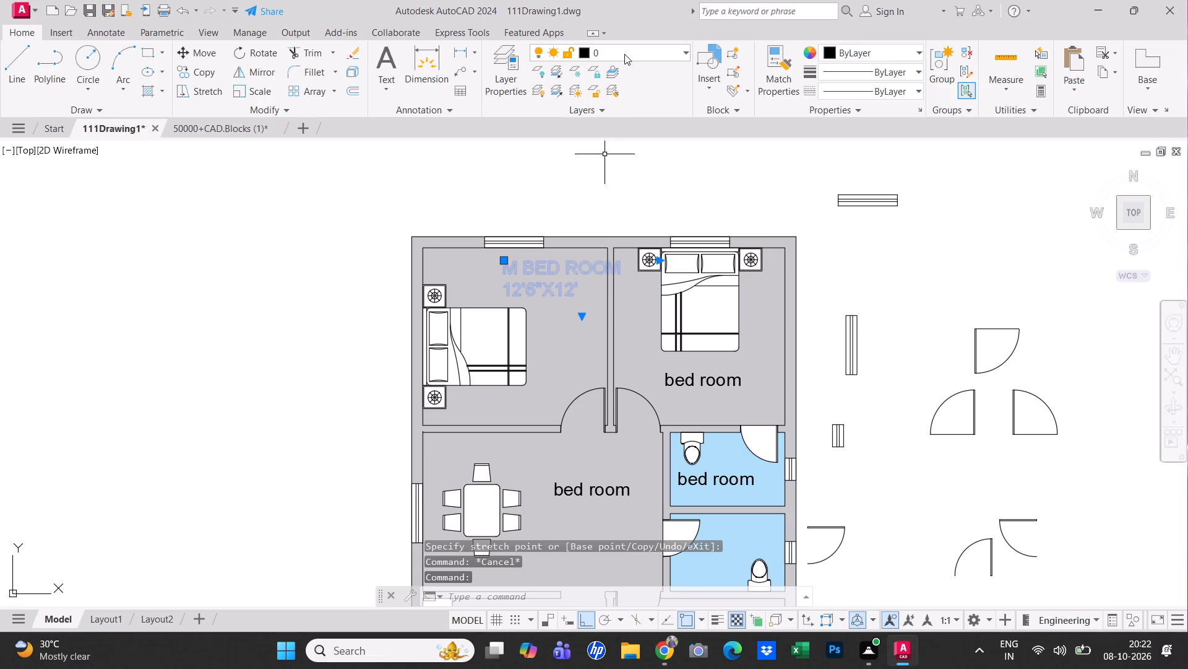
key(Escape)
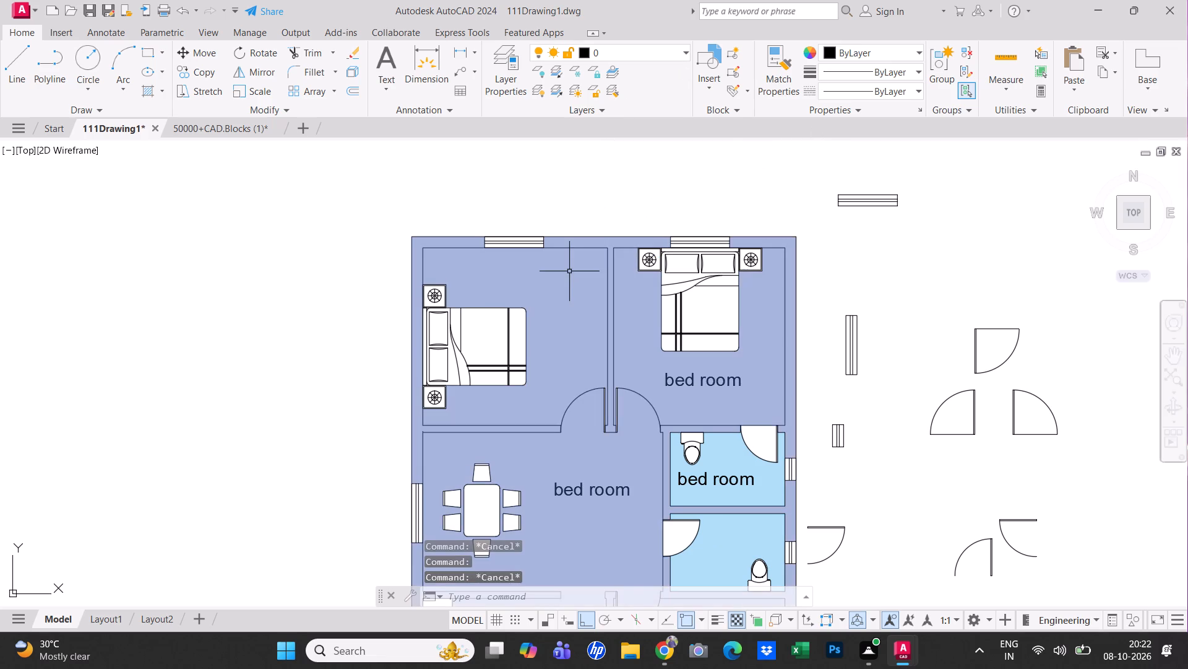
click(569, 271)
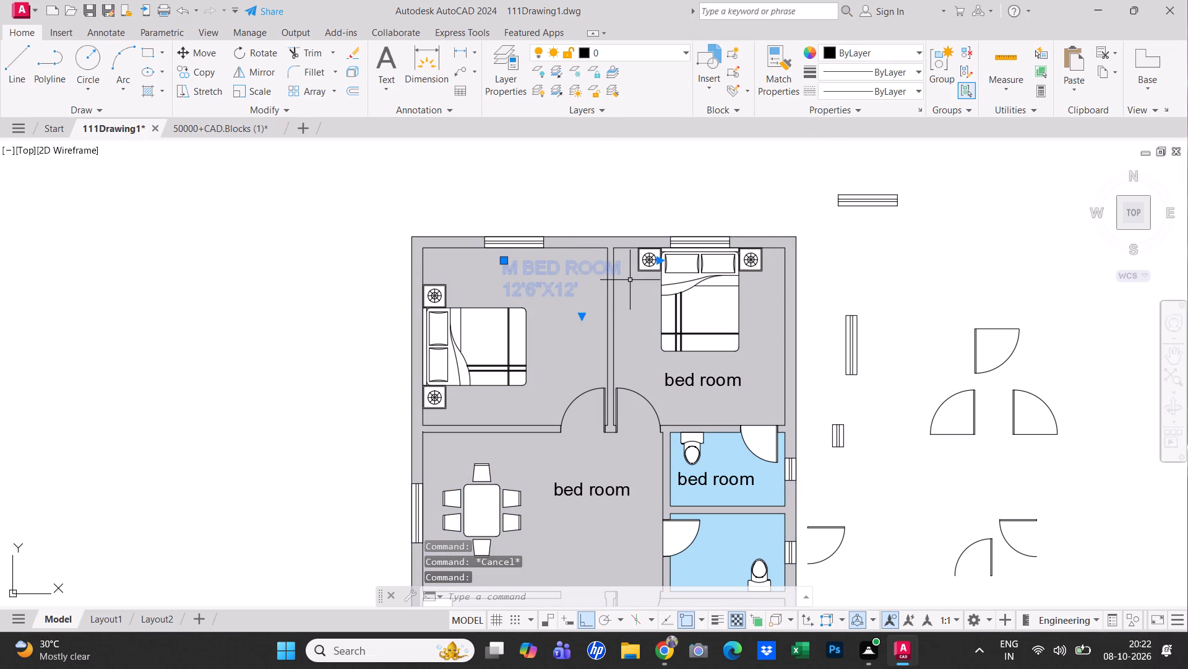
key(ctrl+x)
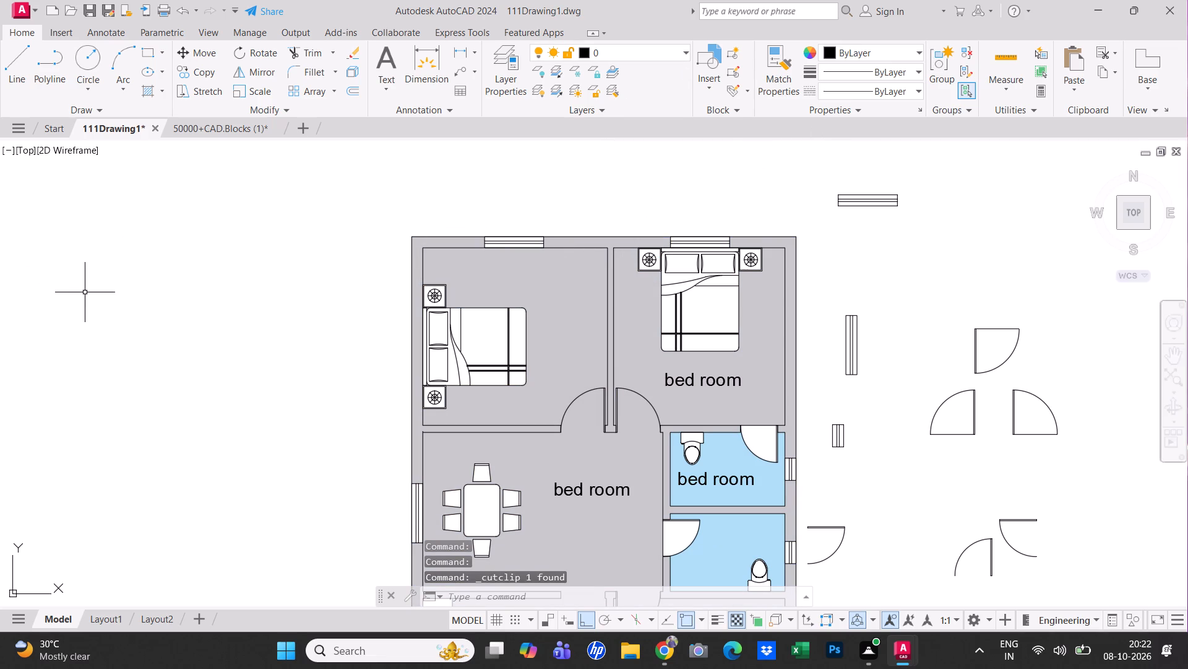
key(ctrl+v)
click(189, 307)
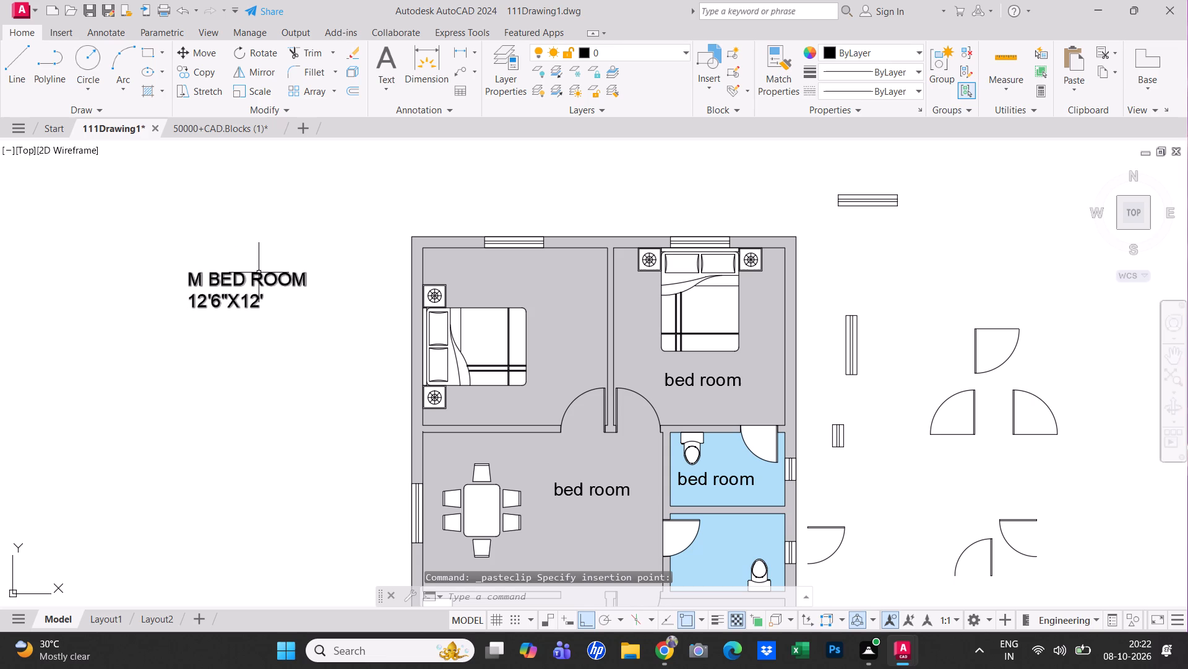
Paste a copy of the M BED ROOM label into the north-west bedroom, above the bed.
click(232, 282)
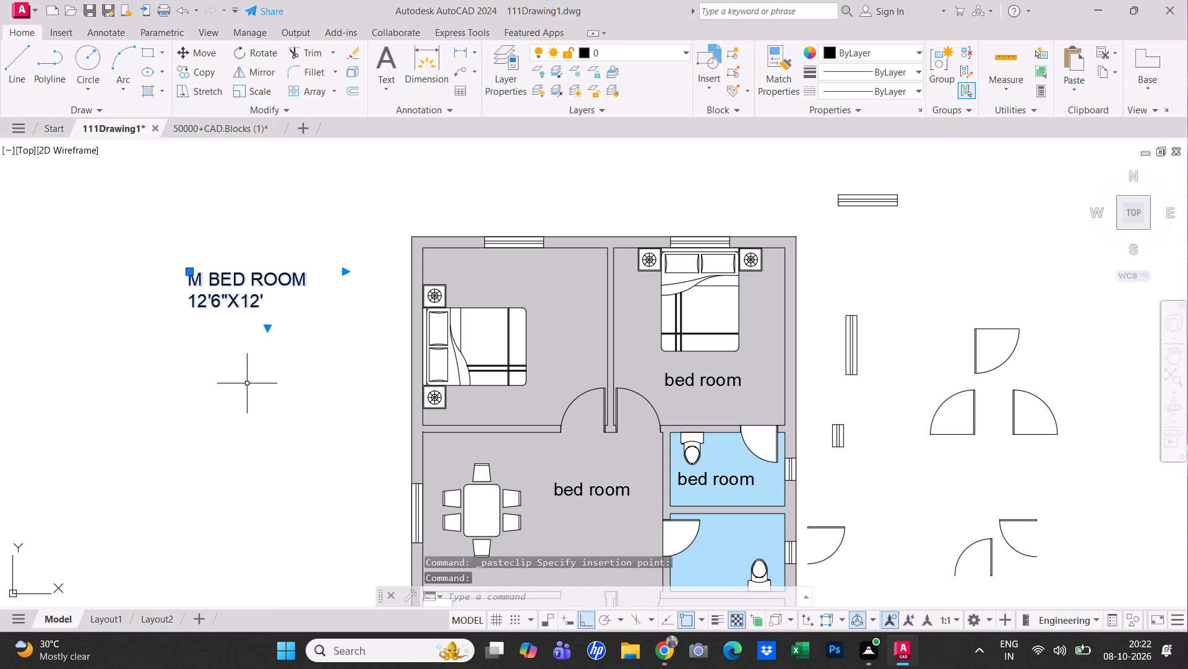
key(ctrl+c)
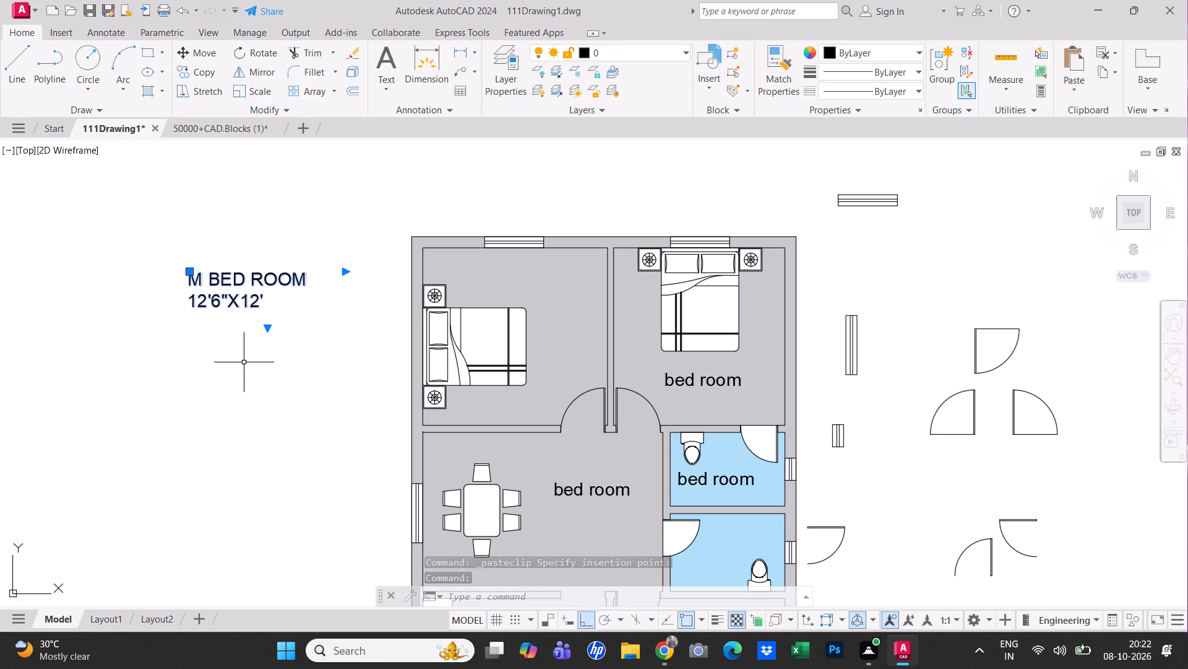
key(ctrl+v)
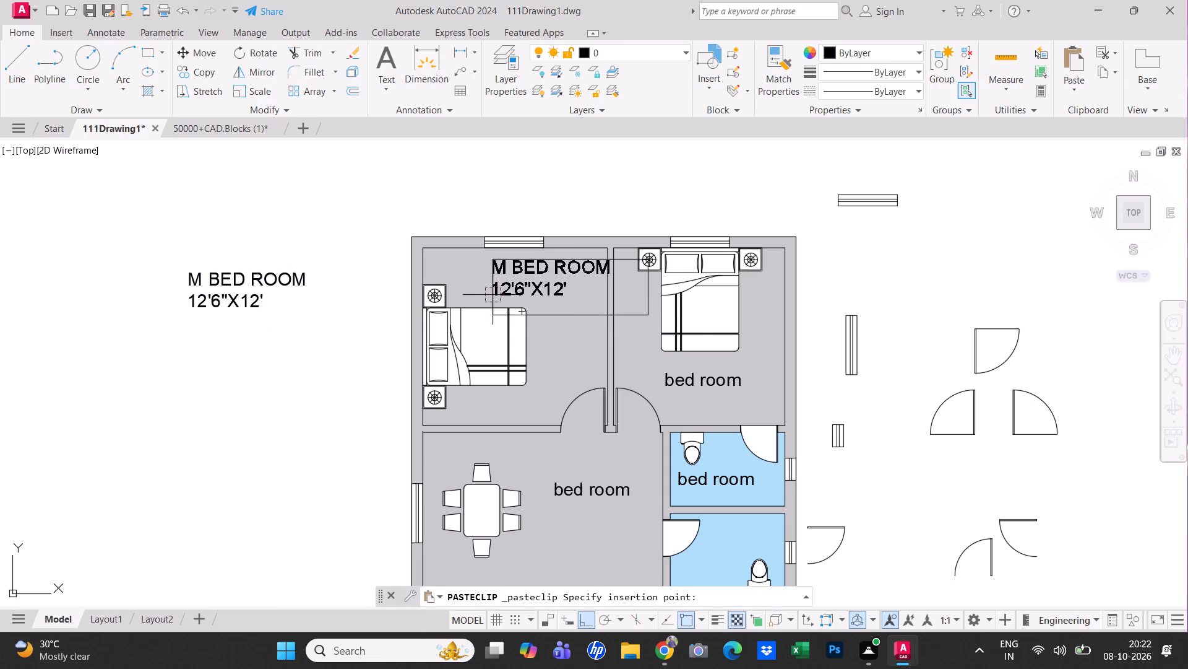
ctrl+click(488, 298)
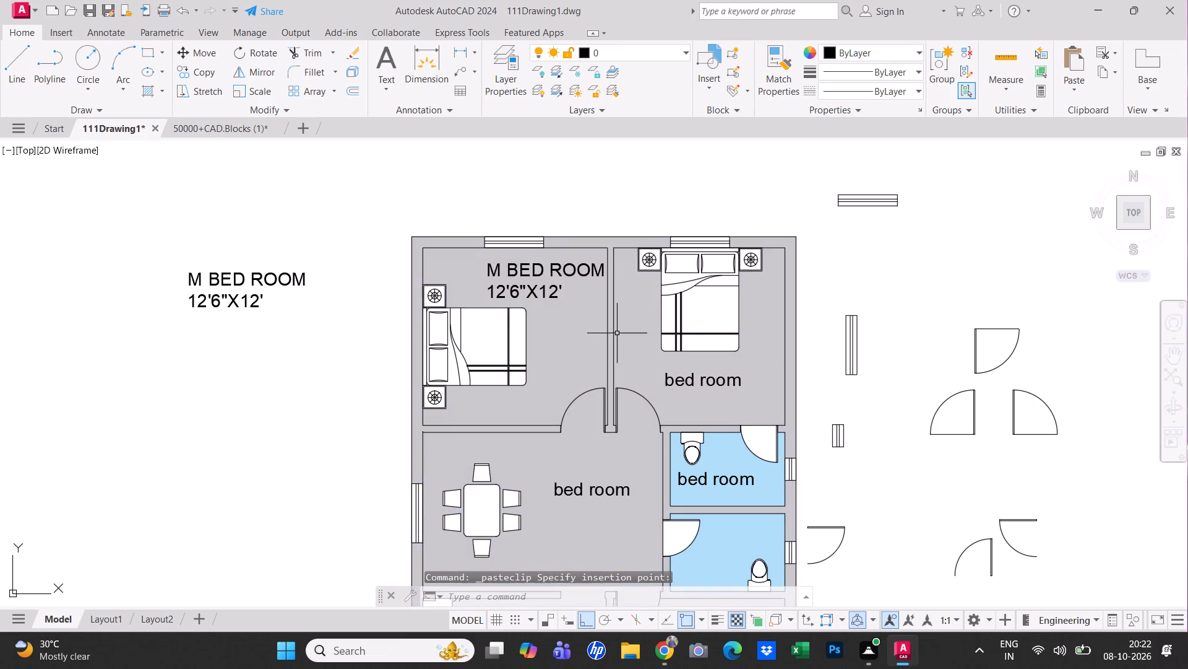
In the label west of the plan, delete the "M" before BED ROOM and indent the size line with three spaces.
double_click(236, 281)
scroll(204, 291, up, 2)
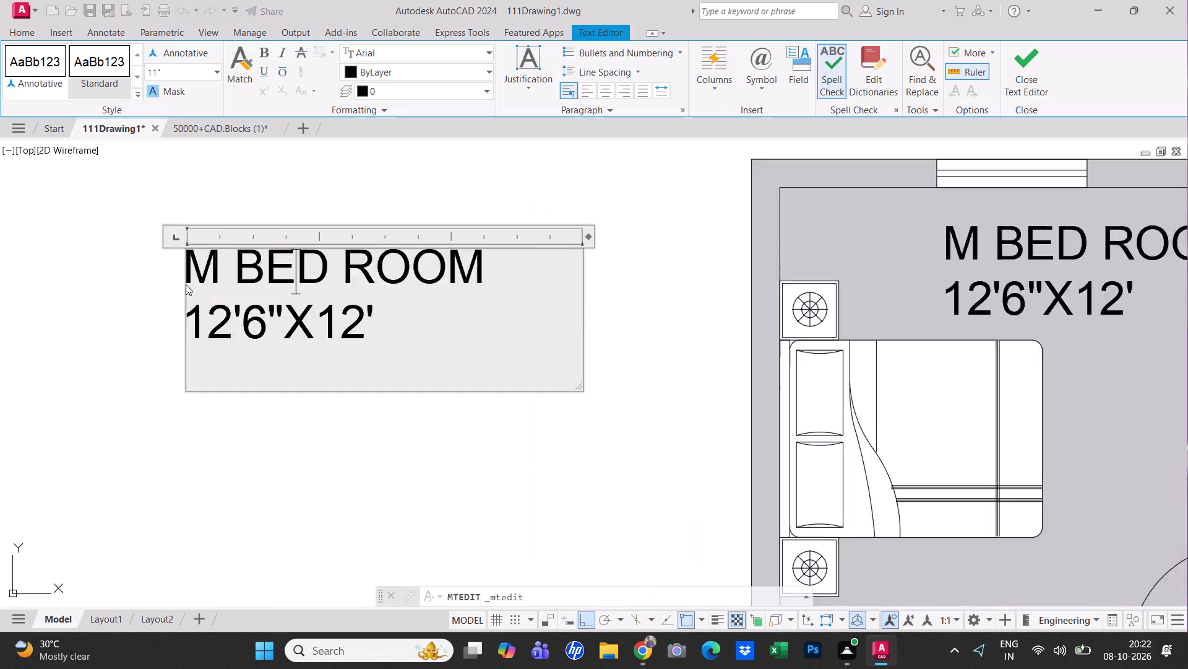
scroll(186, 284, up, 1)
click(244, 268)
key(BackSpace)
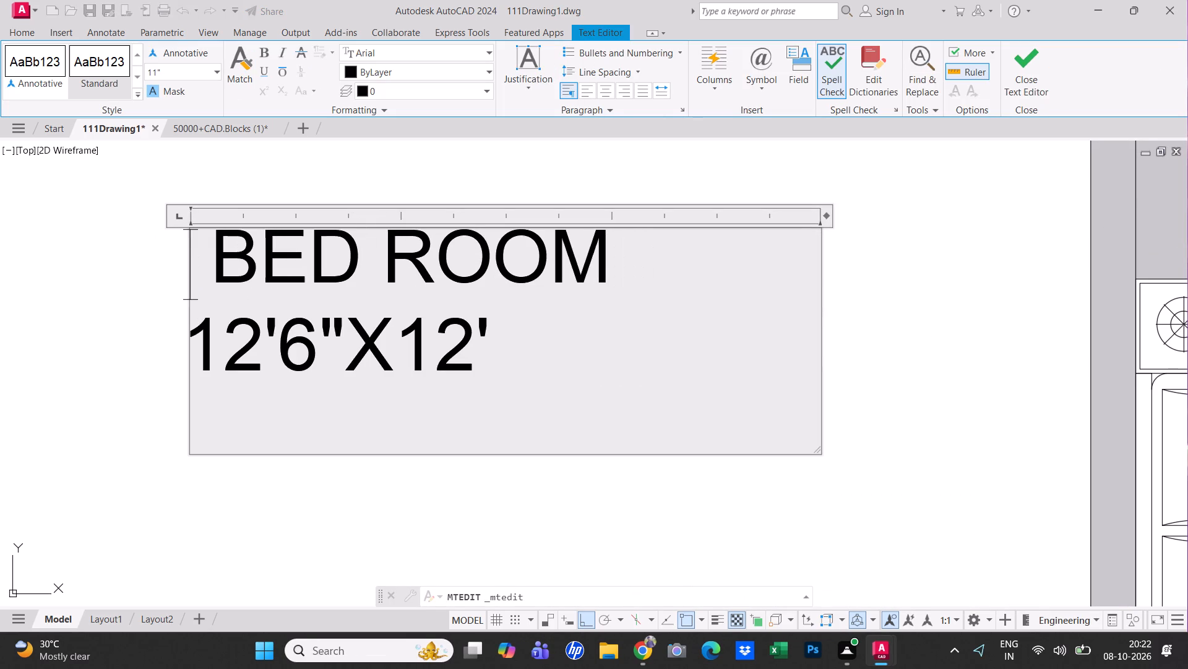
key(Down)
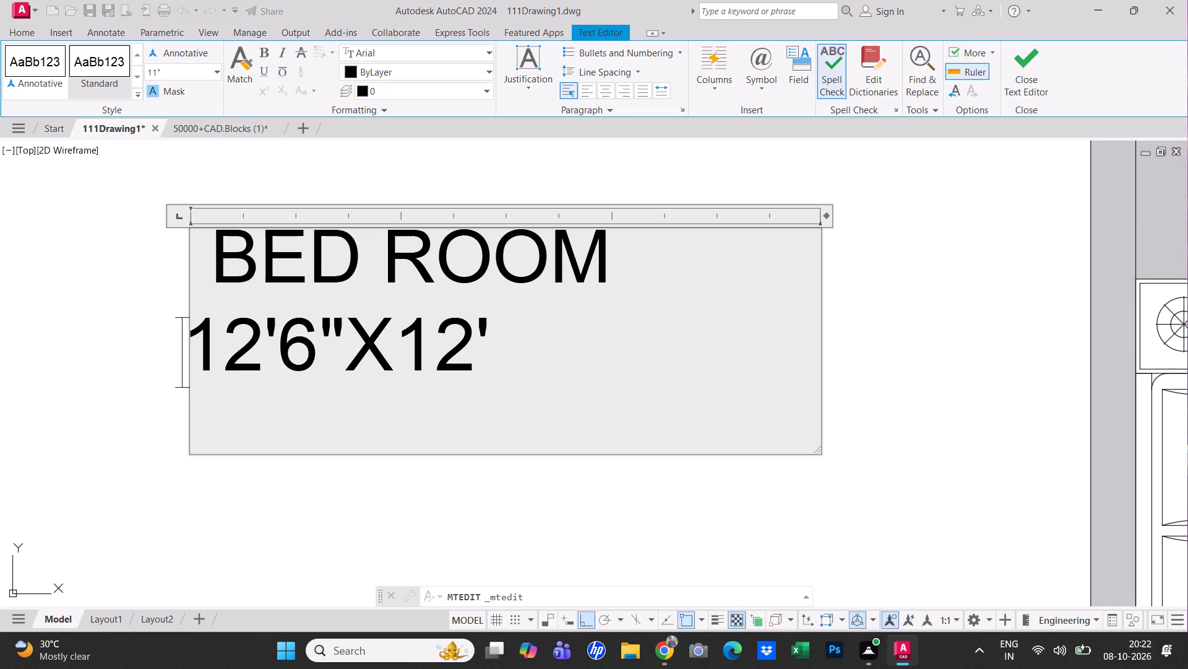
key(space)
key(space)
key(space)
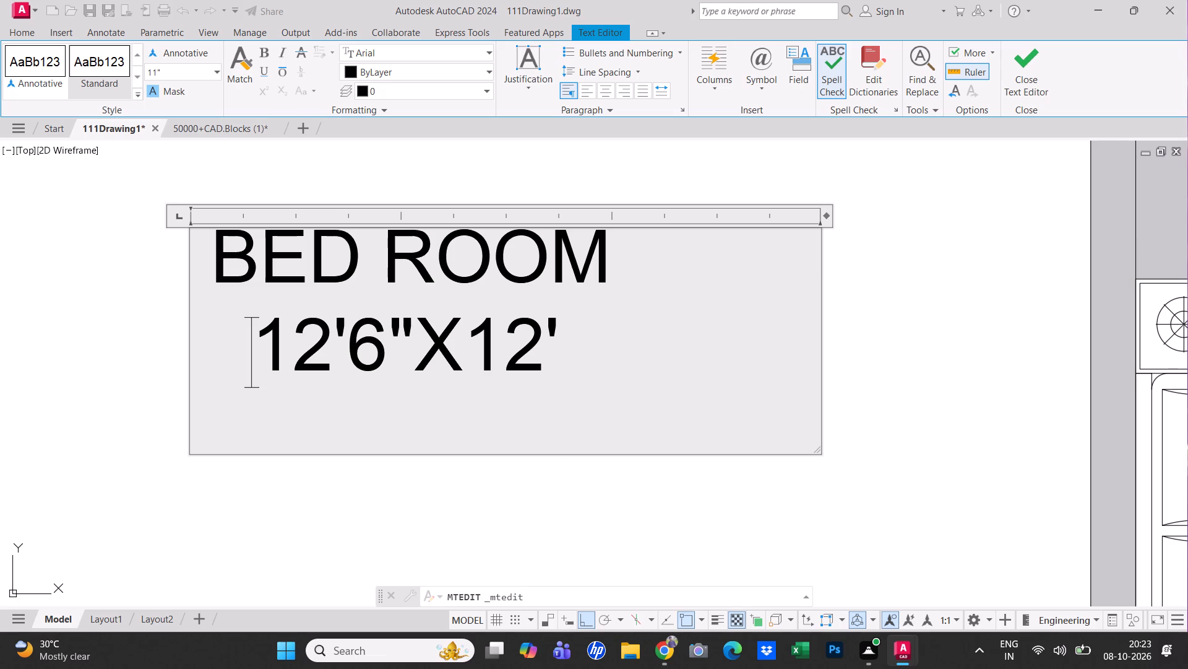
Change the size line of the label west of the plan to 11'3"X12'.
click(391, 361)
key(BackSpace)
key(3)
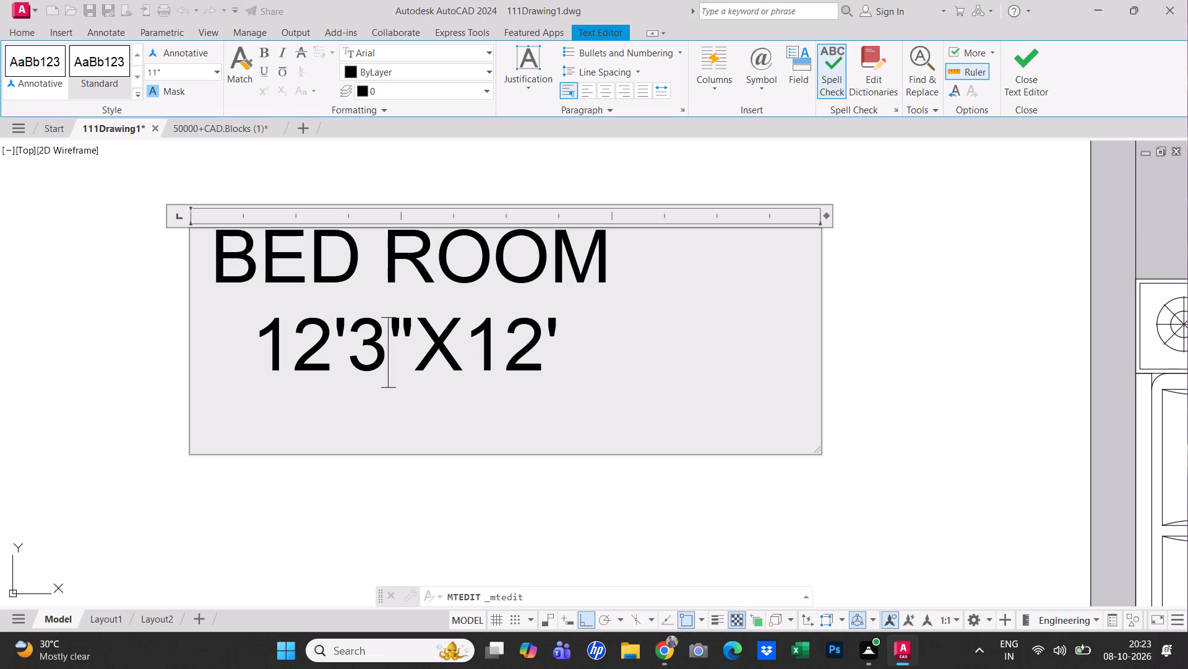
key(Left)
key(Left)
key(BackSpace)
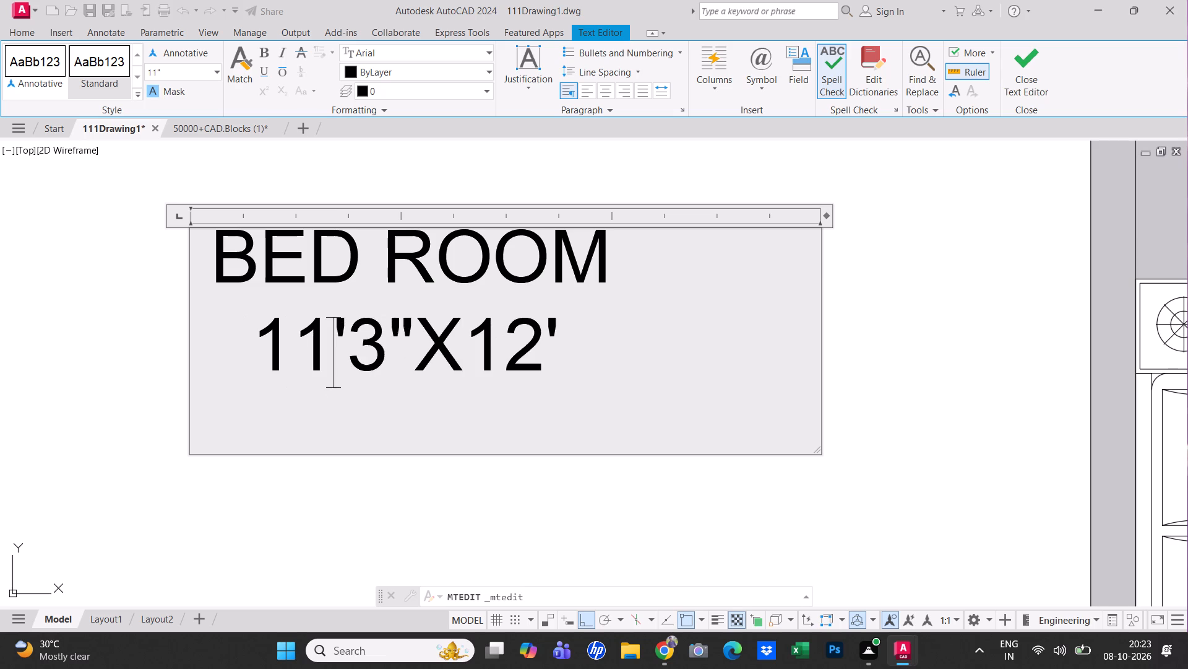
key(1)
scroll(406, 356, up, 1)
scroll(445, 399, down, 3)
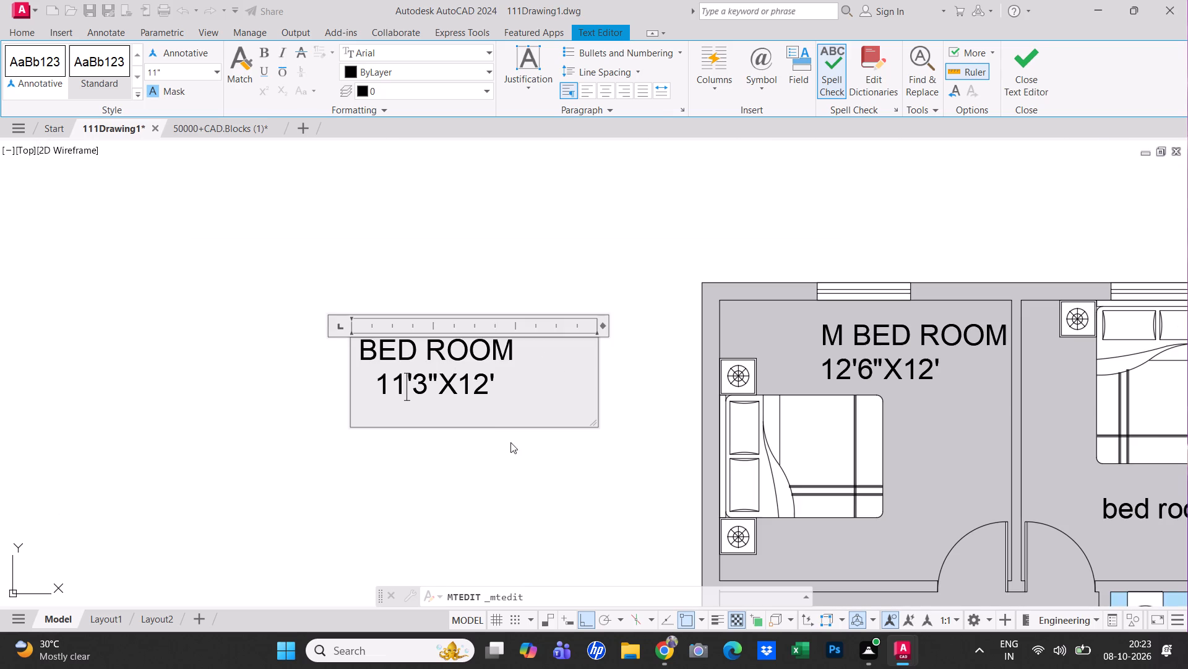
click(519, 465)
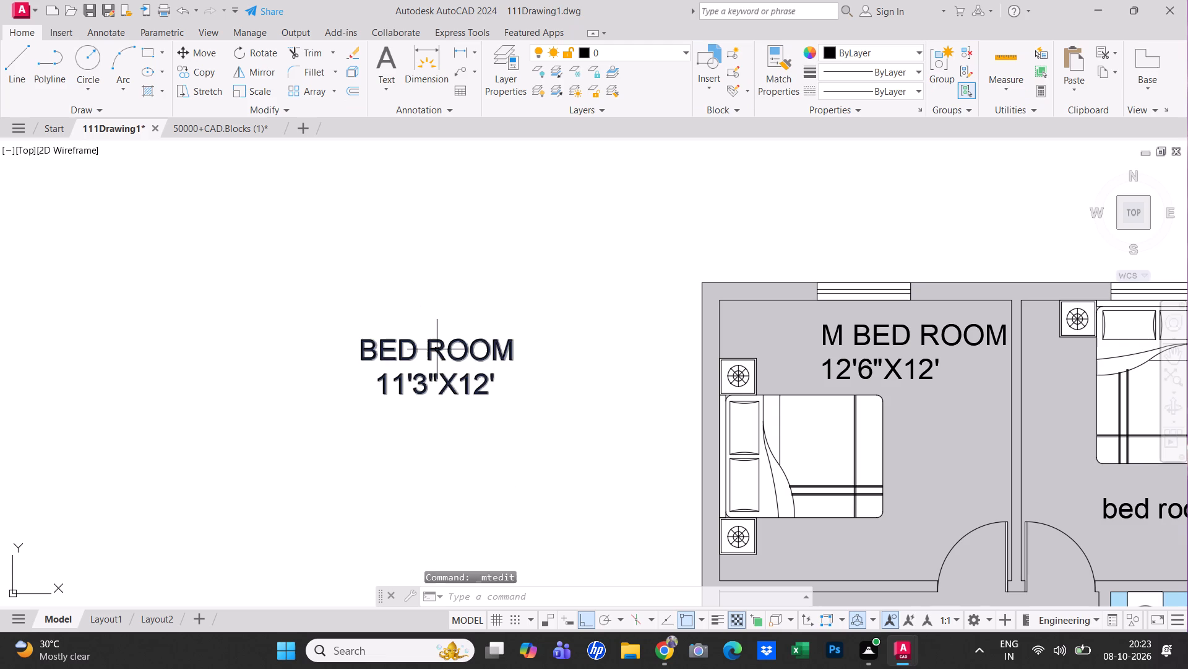
Cut the edited BED ROOM 11'3"X12' label from the area west of the plan.
click(437, 349)
key(ctrl+x)
Erase the old "bed room" text from the north-east bedroom.
scroll(461, 351, down, 2)
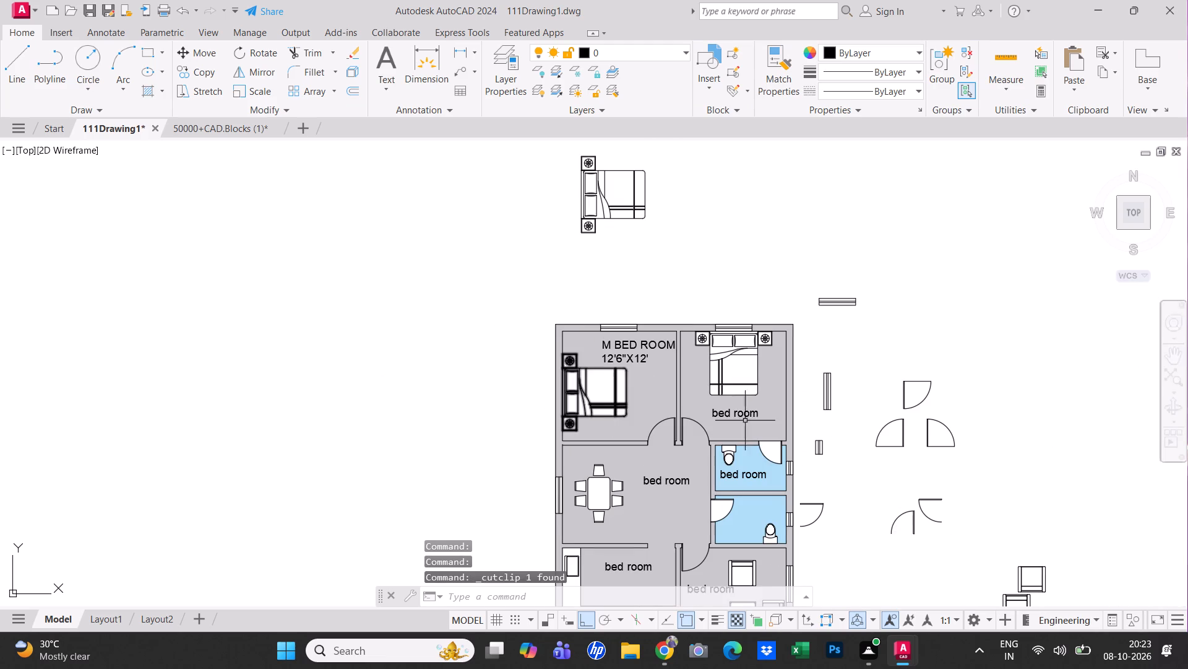
scroll(811, 441, up, 2)
key(Escape)
click(644, 375)
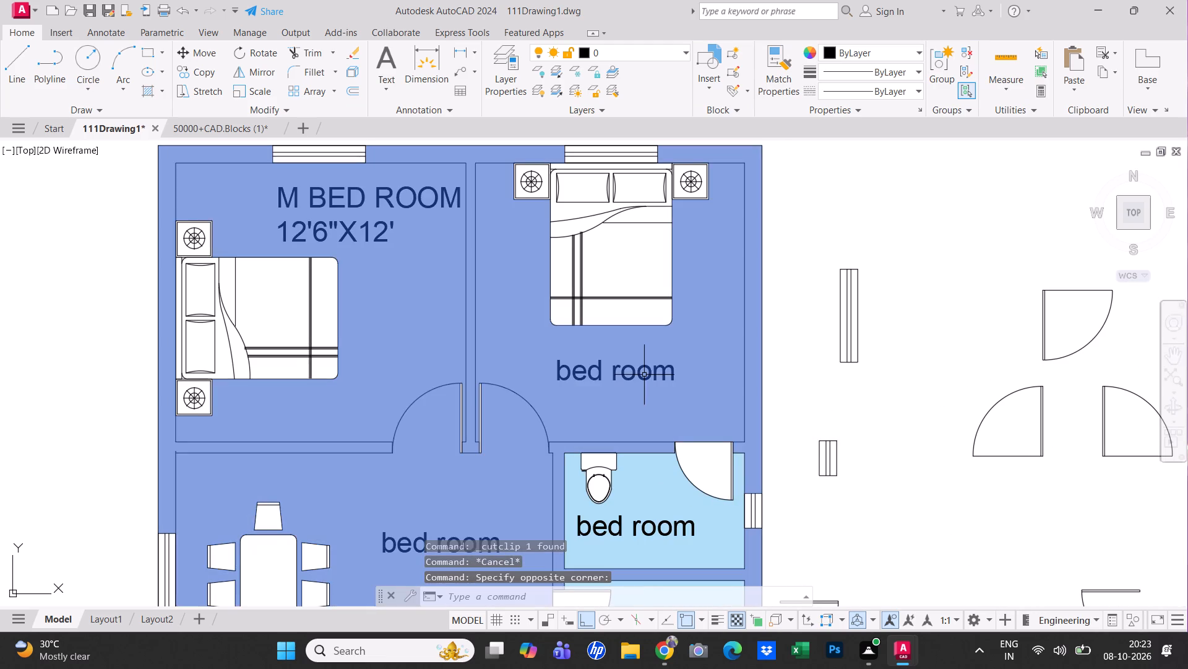
key(Escape)
click(577, 374)
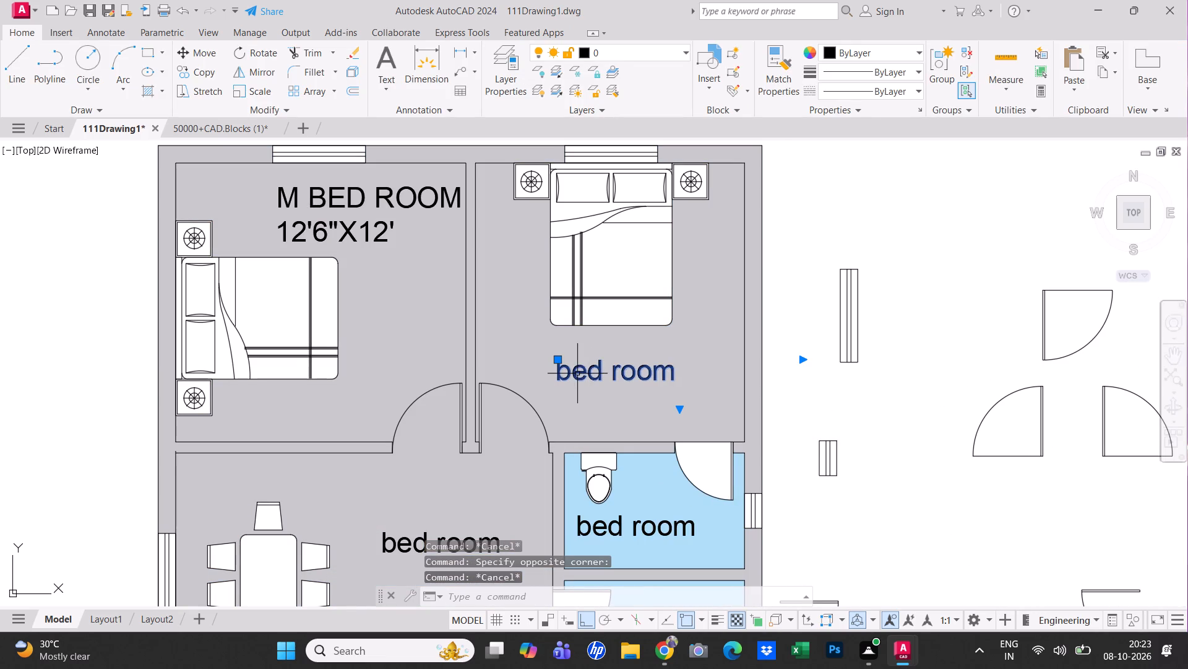
text(E)
key(space)
Paste the BED ROOM 11'3"X12' label into the north-east bedroom, below the bed.
scroll(579, 378, down, 1)
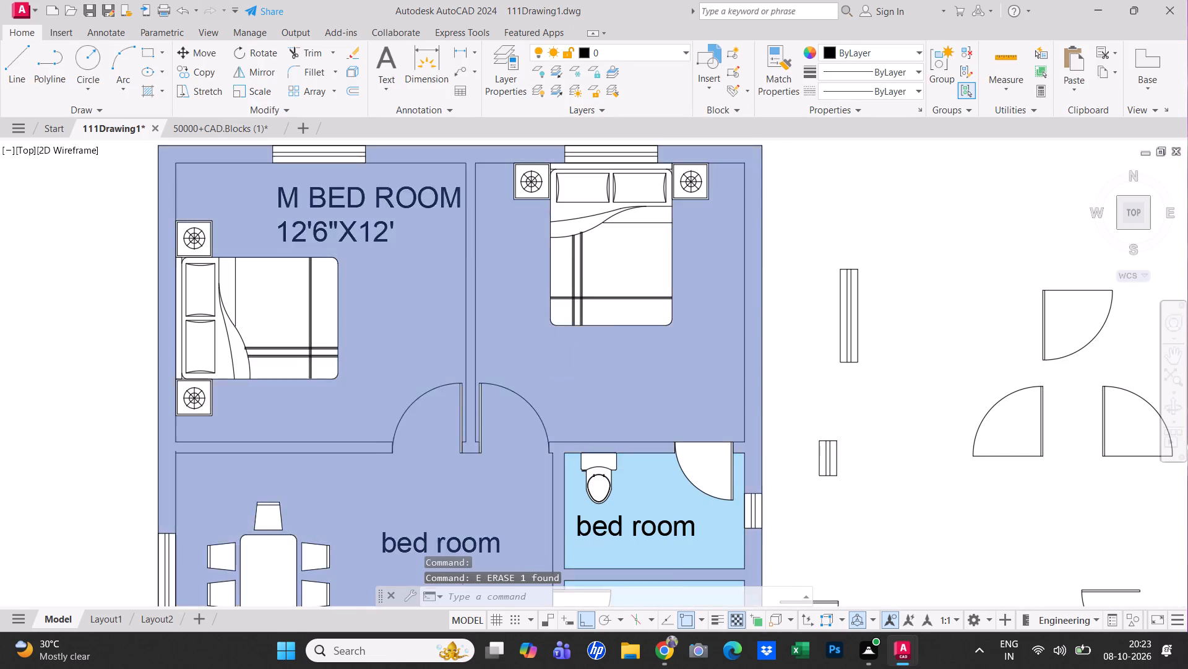
scroll(282, 324, down, 3)
ctrl+scroll(319, 366, up, 4)
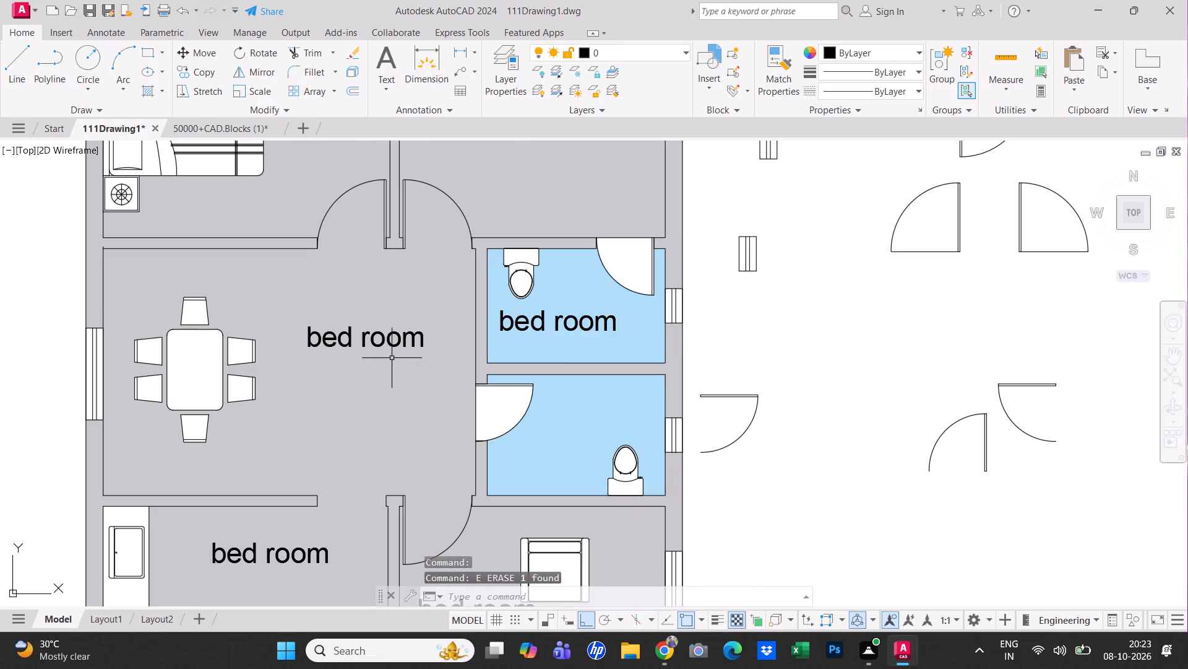
key(ctrl+v)
middle_drag(493, 260, 487, 333)
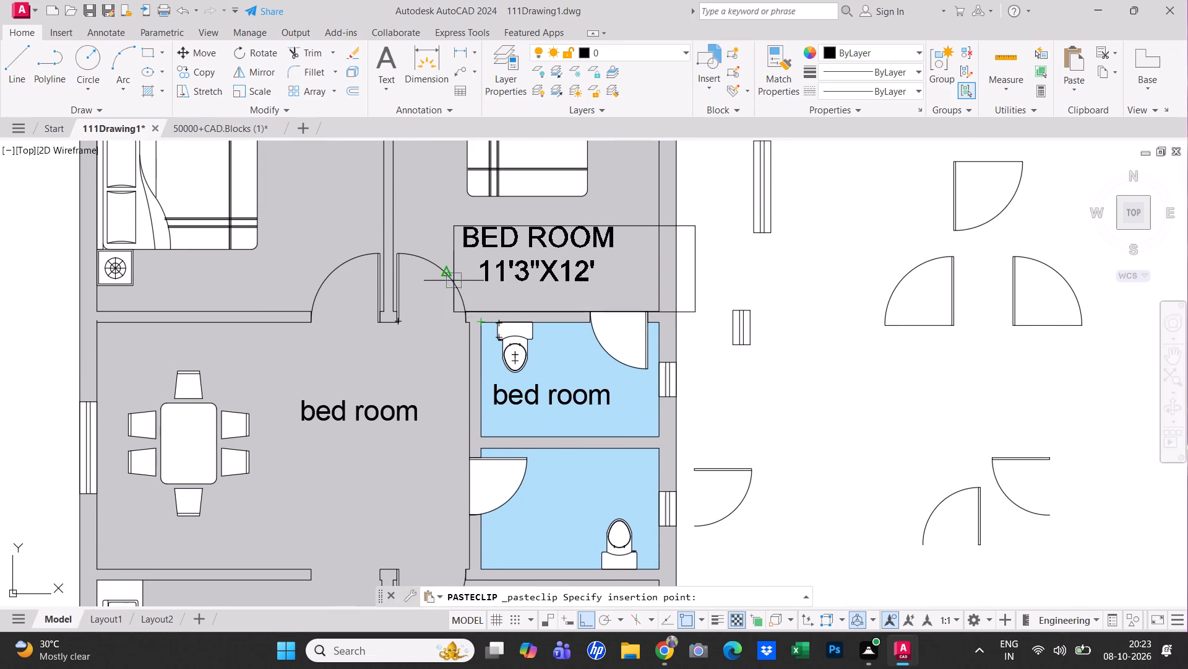
click(458, 273)
Replace the "bed room" text beside the dining table with DINING and a second line reading 16'3"X10'3".
scroll(449, 297, down, 2)
scroll(417, 348, up, 2)
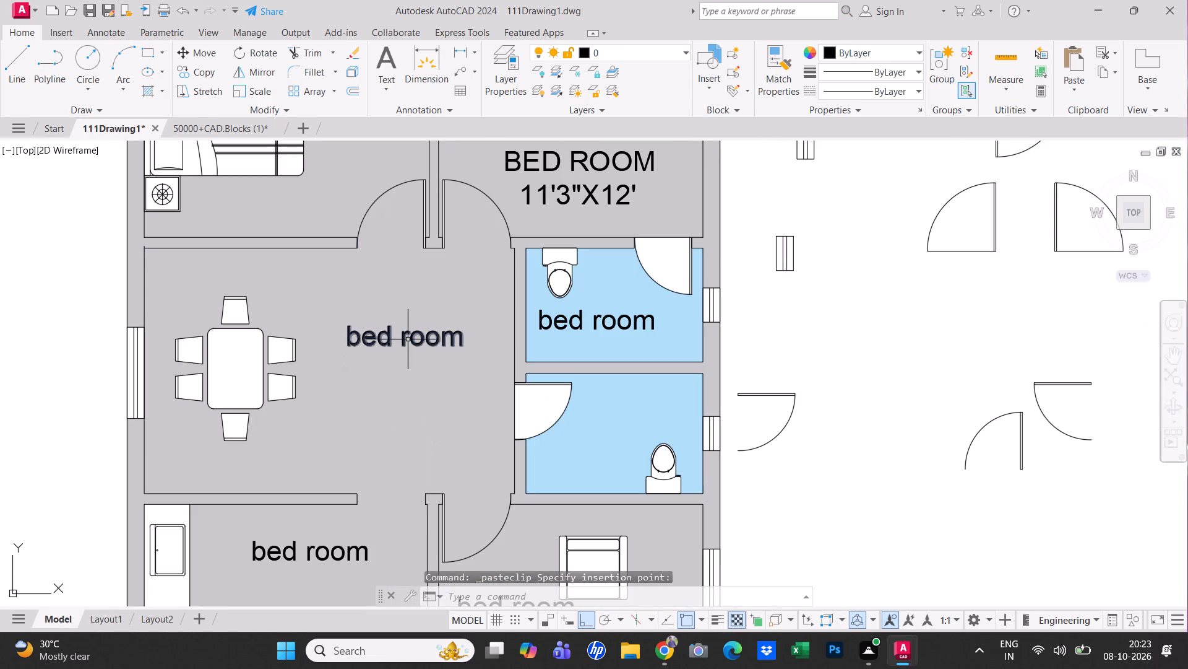
double_click(407, 338)
scroll(412, 338, up, 1)
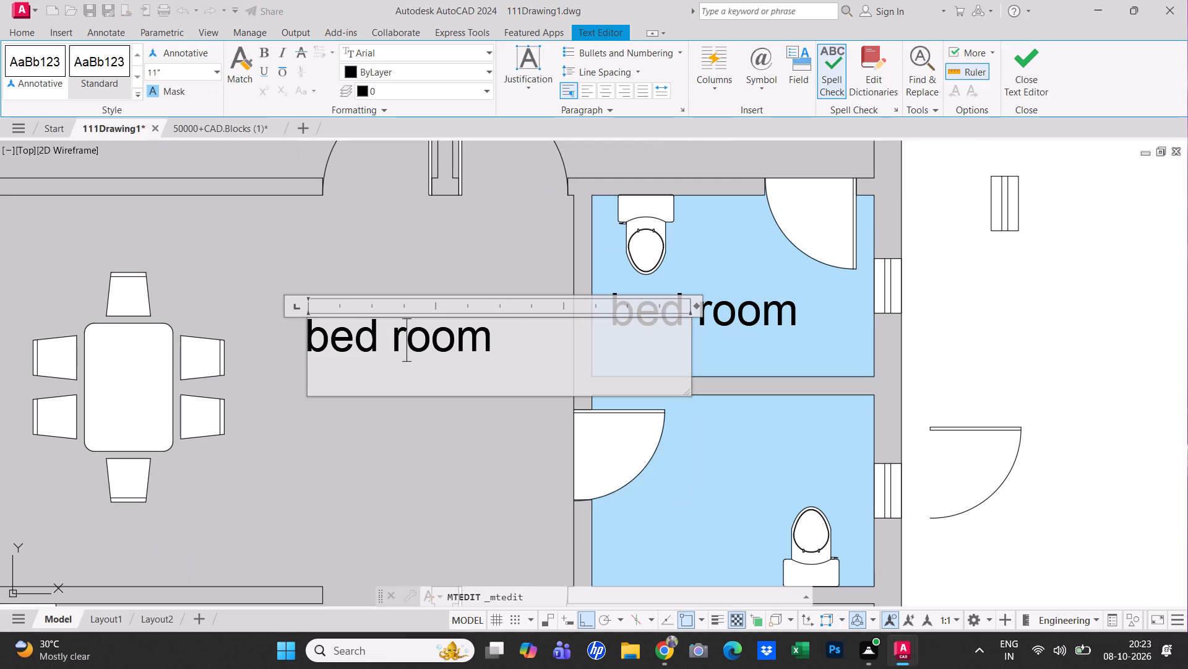
key(ctrl+a)
key(BackSpace)
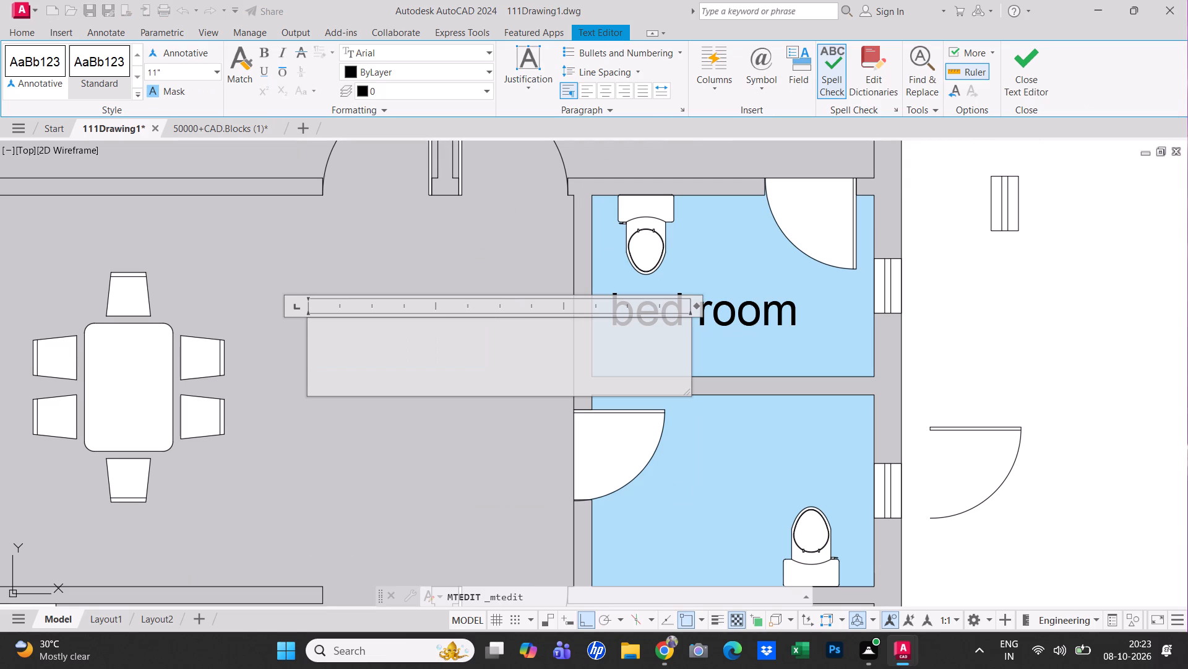
text(DI)
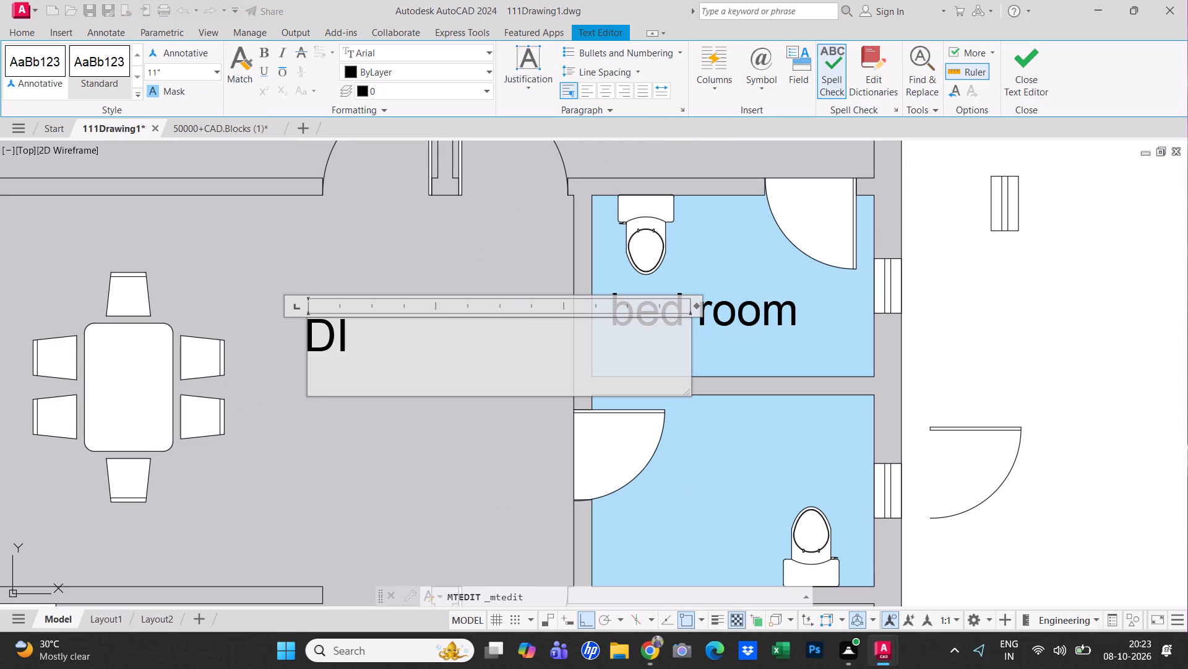
text(NING)
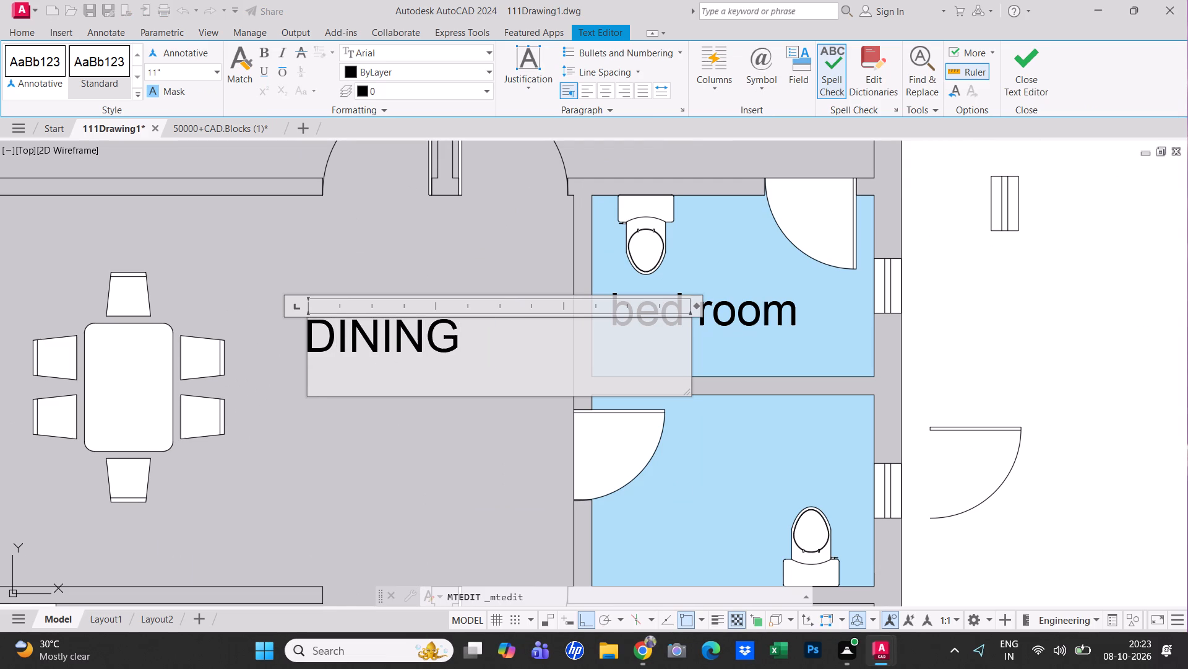
key(Return)
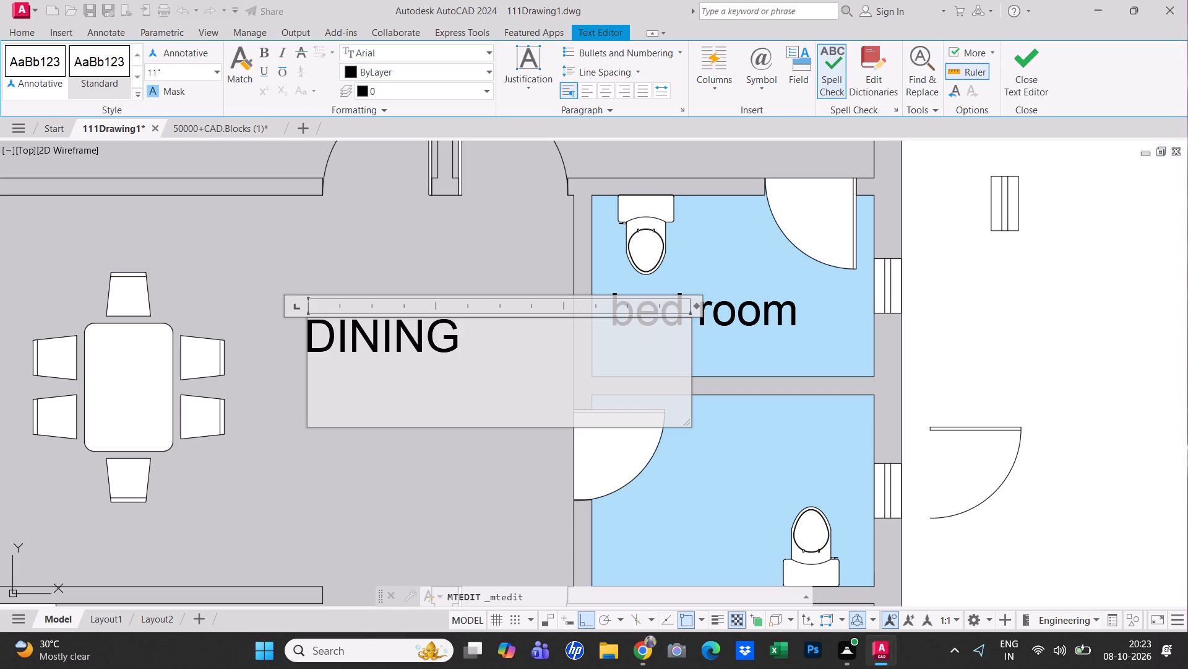
text(16)
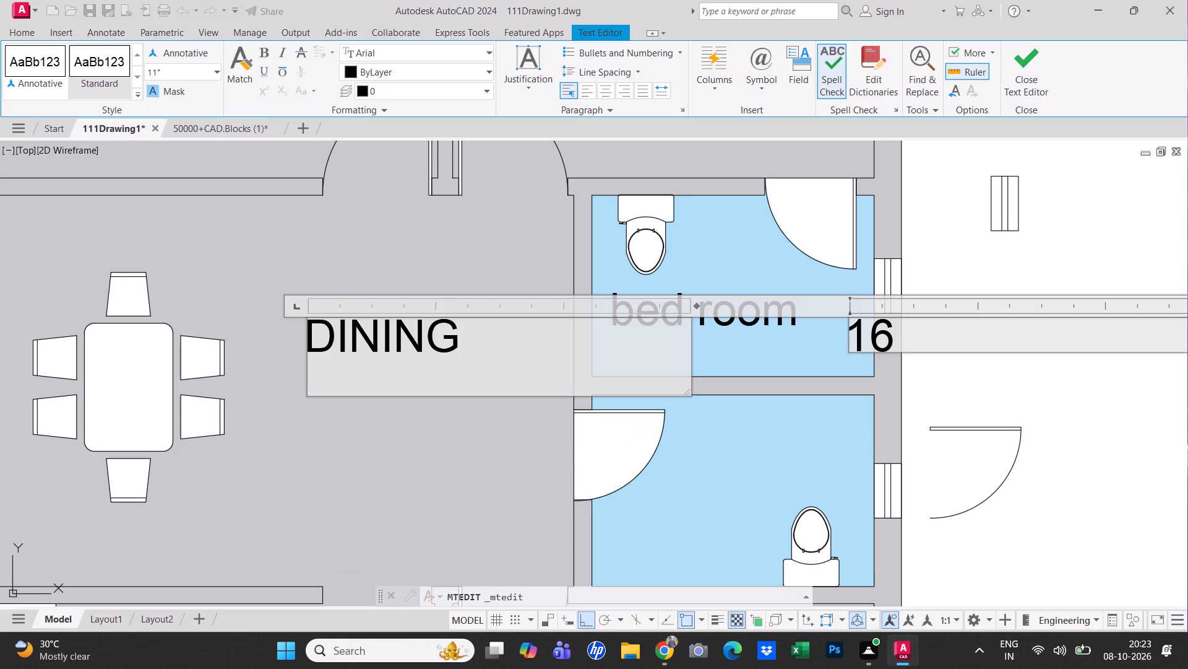
key(apostrophe)
text(3")
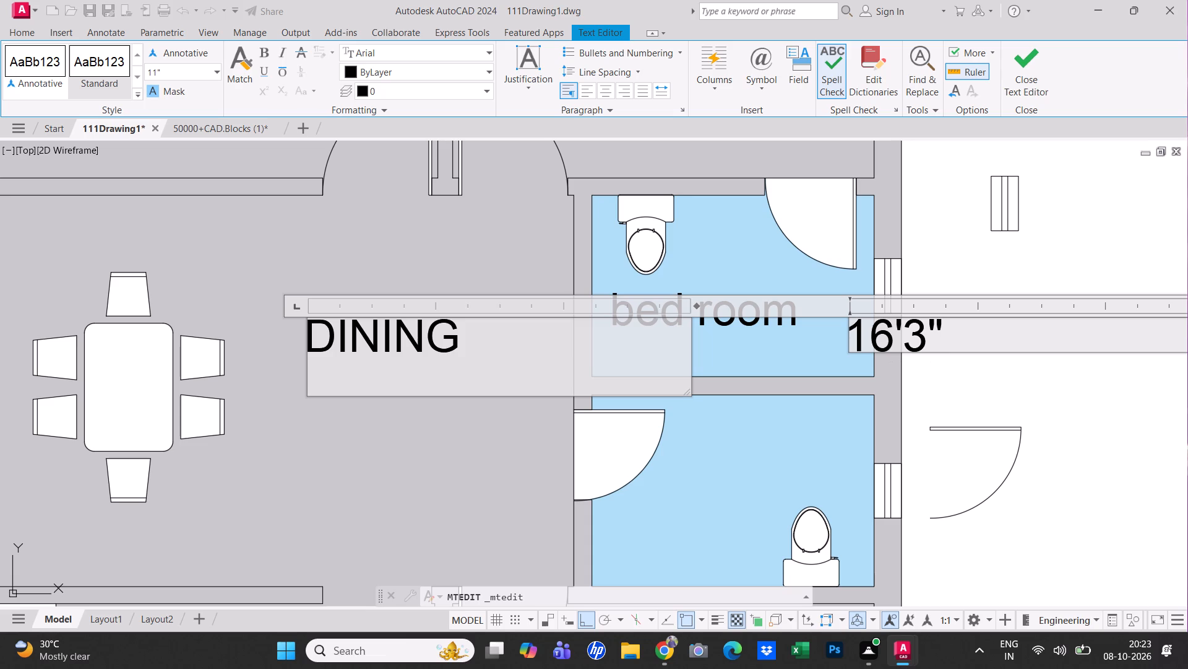
key(x)
text(10'3")
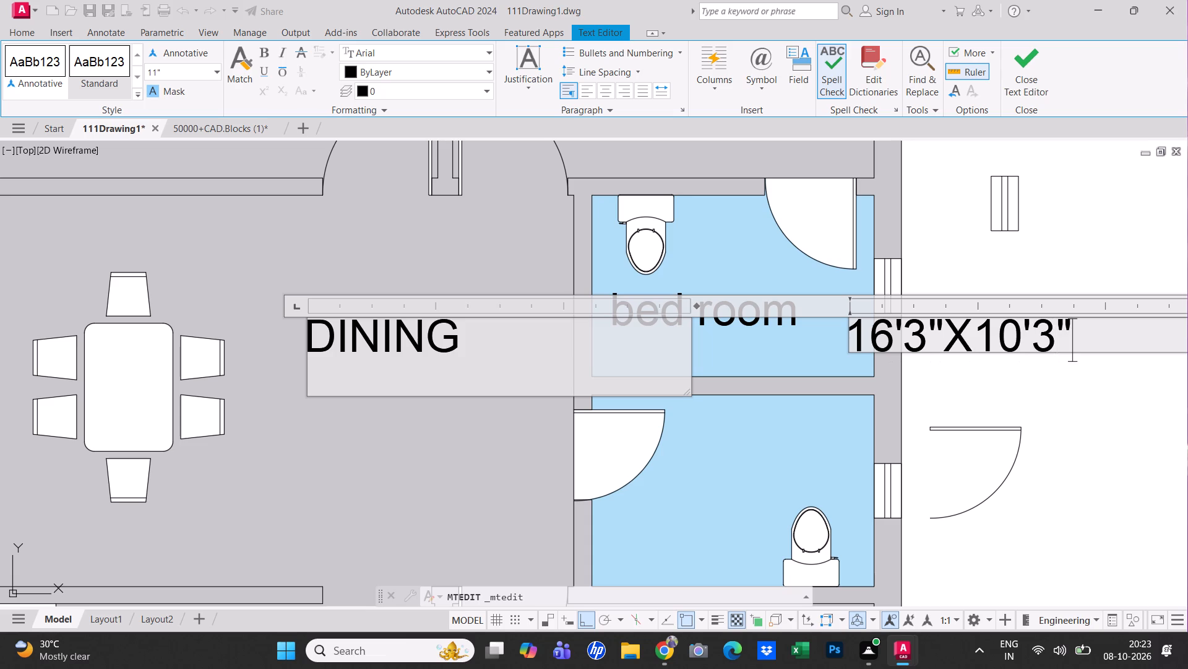
click(936, 265)
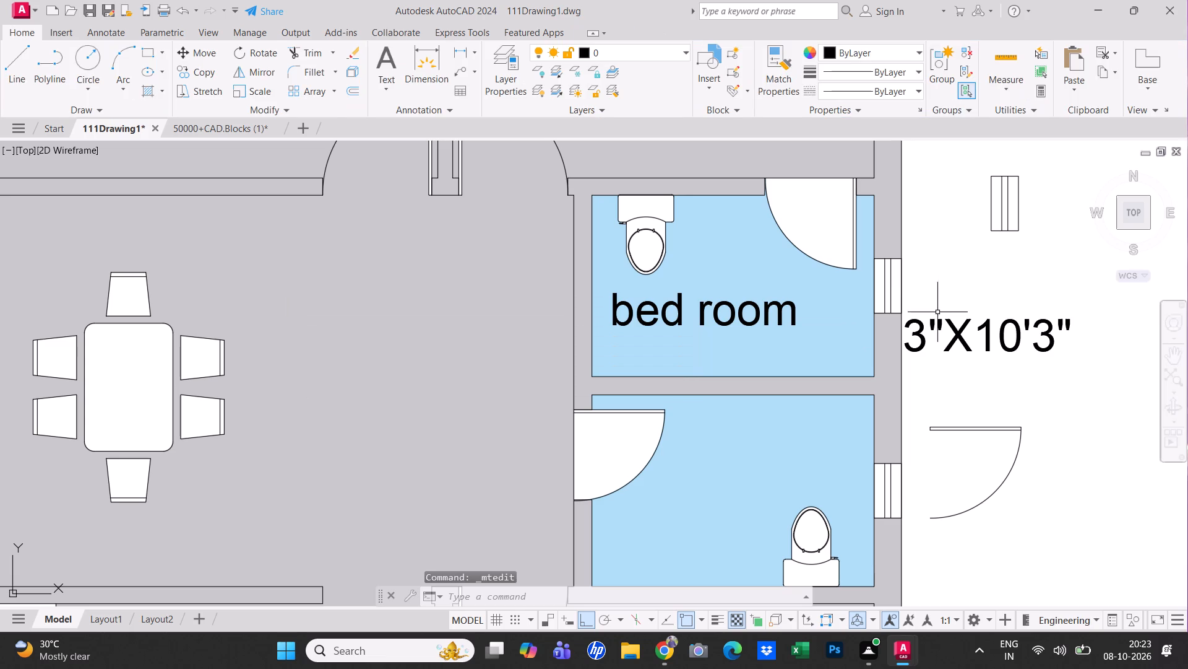
Stretch the DINING label's text frame downward so the size line sits beneath the room name.
click(917, 328)
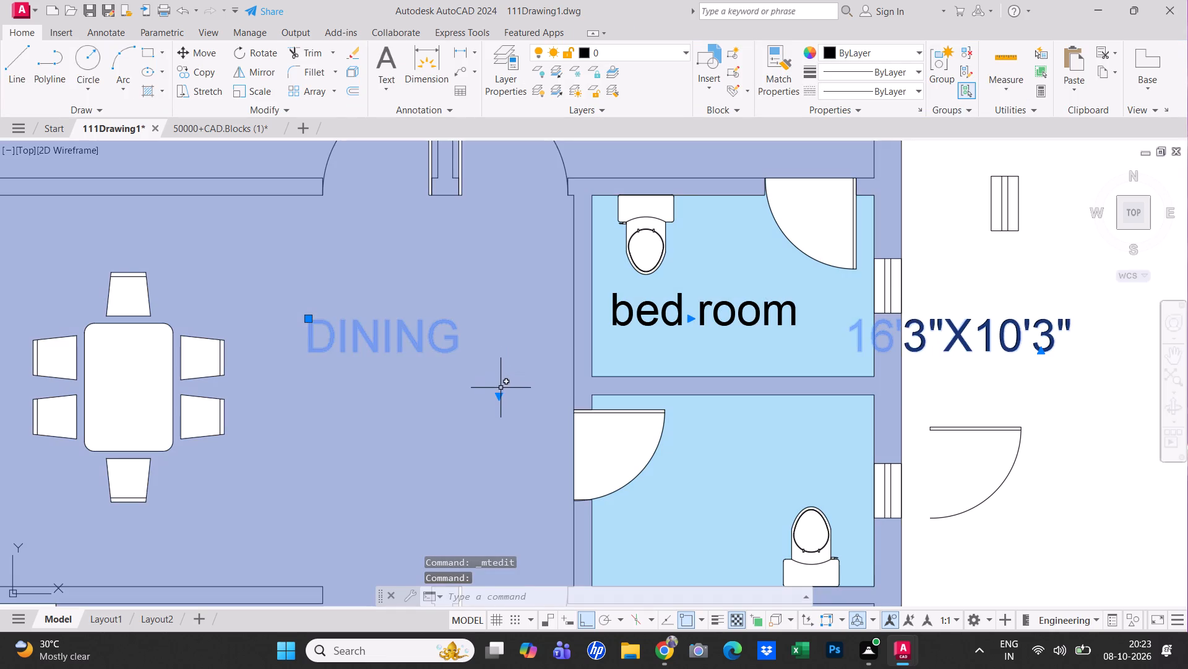
click(501, 393)
click(489, 419)
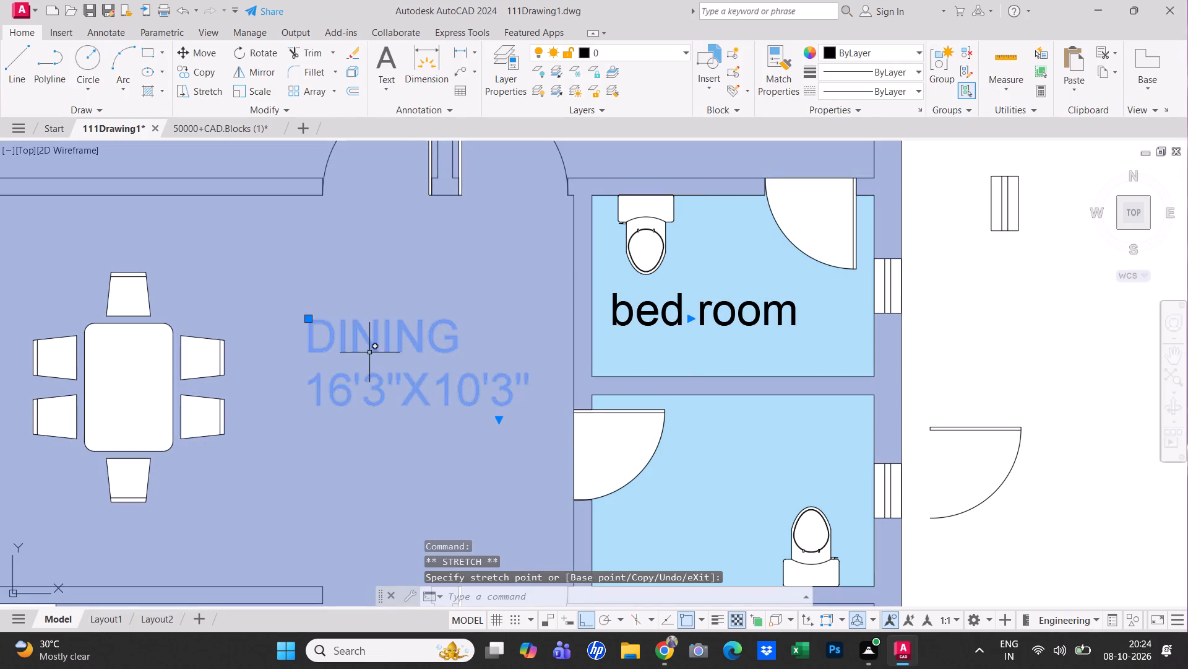
click(373, 340)
key(Escape)
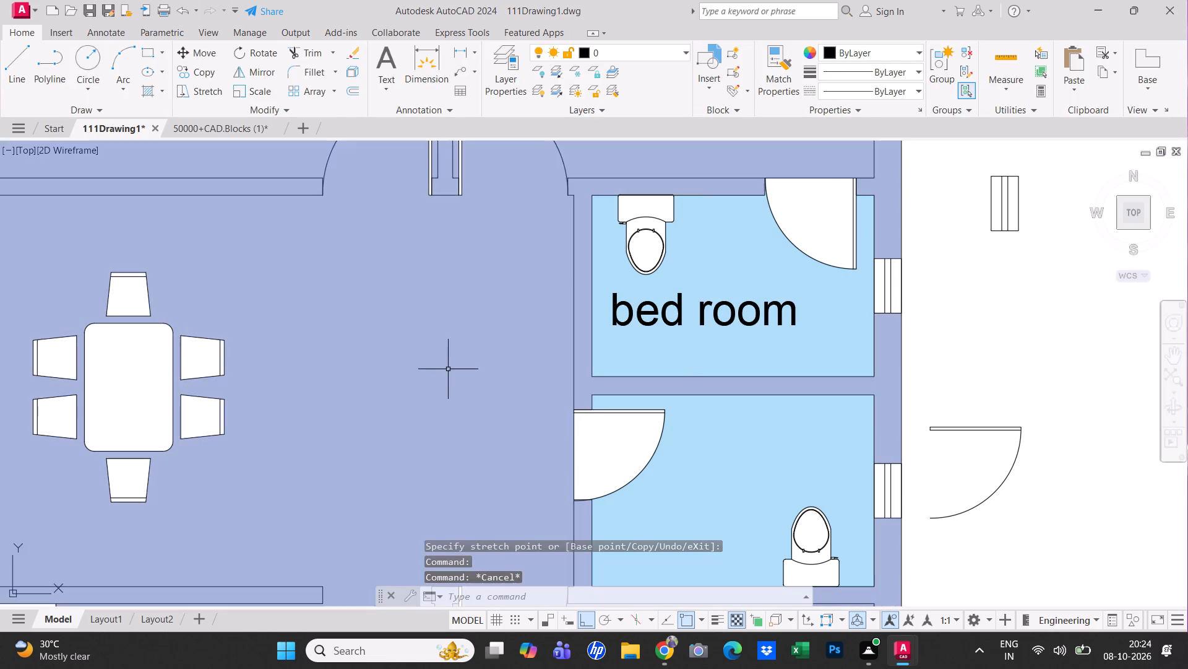
Cut the DINING 16'3"X10'3" label from the dining room and paste it into the empty area west of the plan.
click(424, 384)
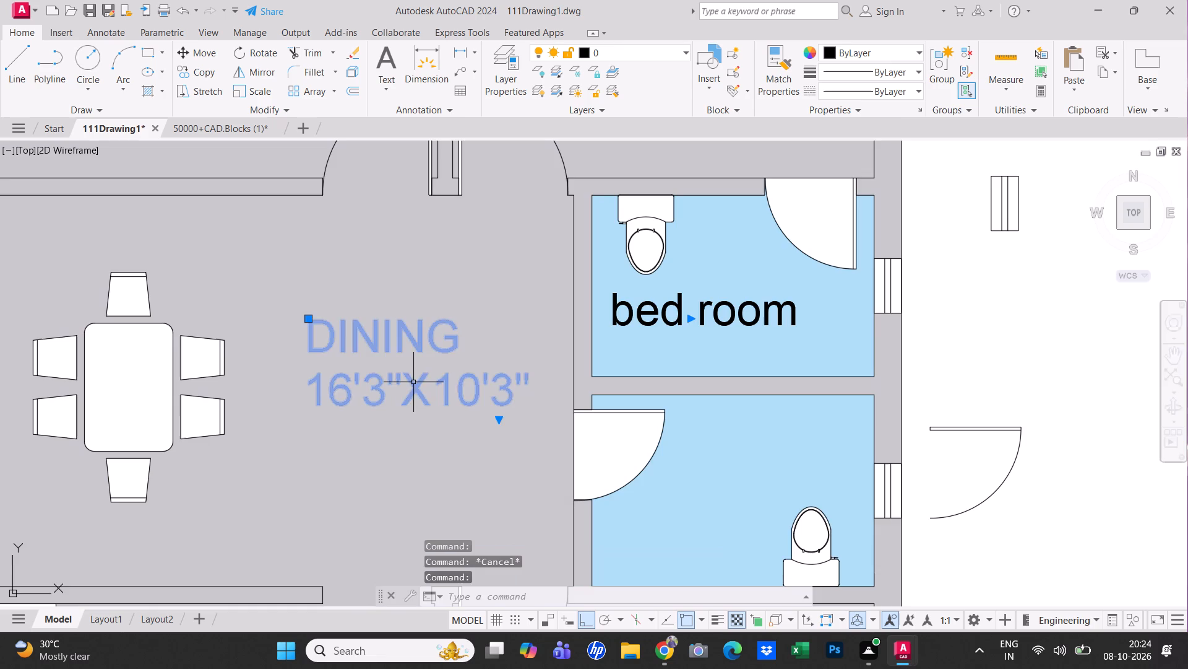
key(ctrl+x)
scroll(414, 382, down, 4)
scroll(245, 416, up, 3)
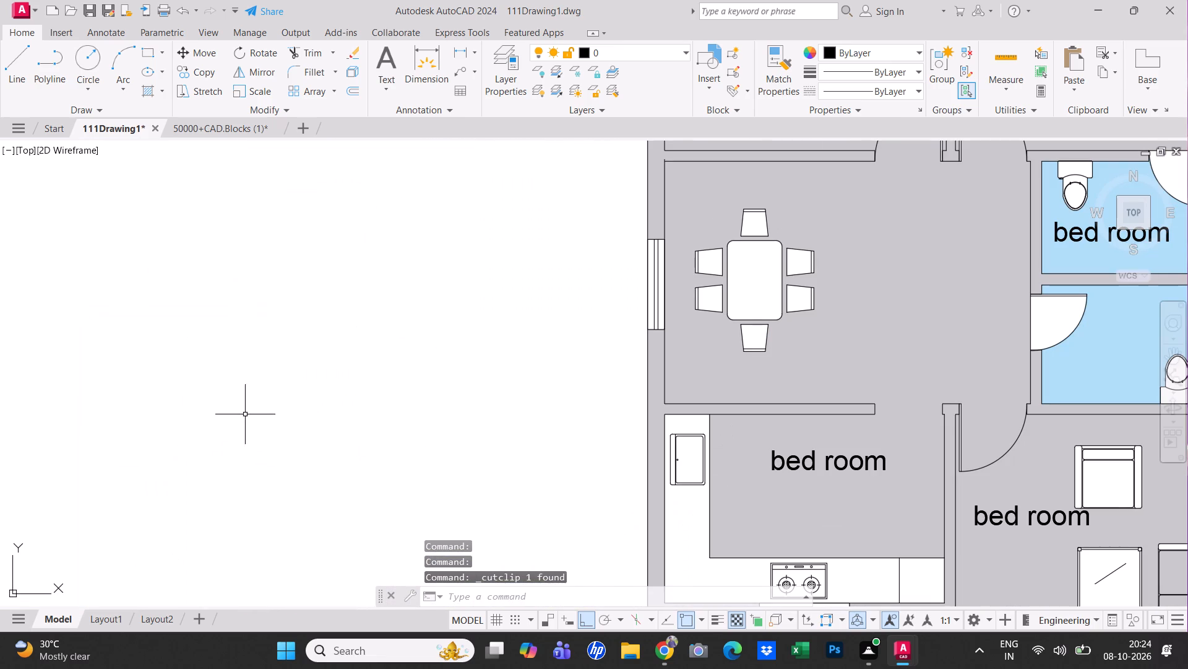
key(ctrl+v)
click(307, 384)
key(Escape)
Indent the word DINING by two spaces to centre it over its size line.
double_click(337, 370)
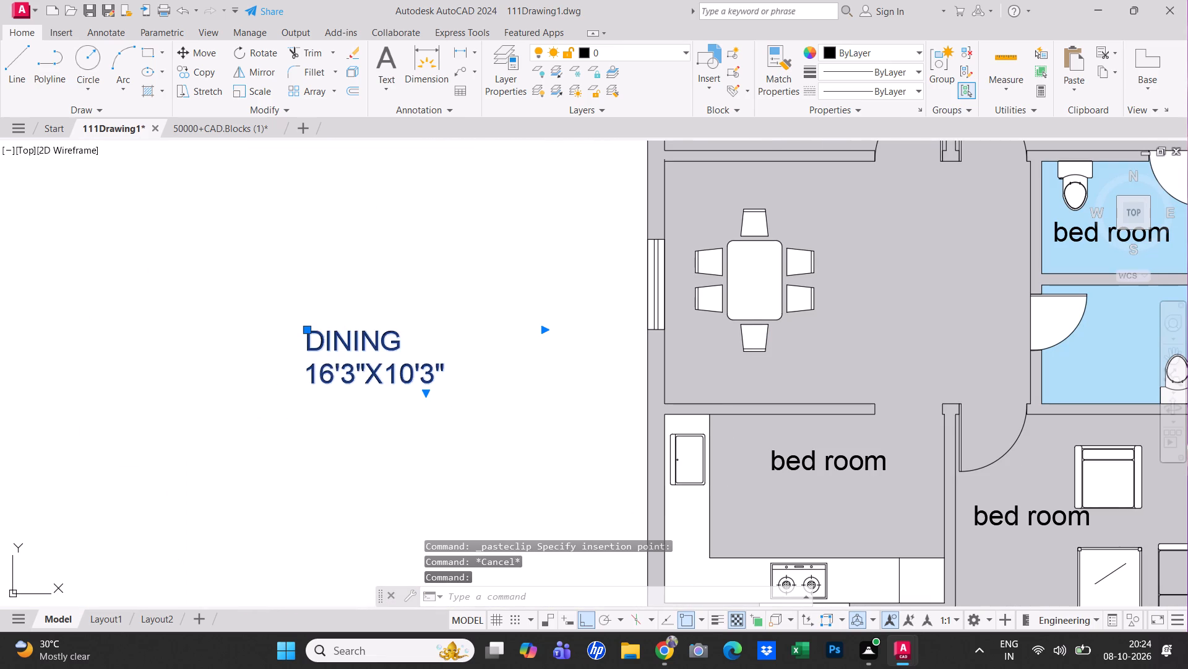
scroll(337, 370, up, 2)
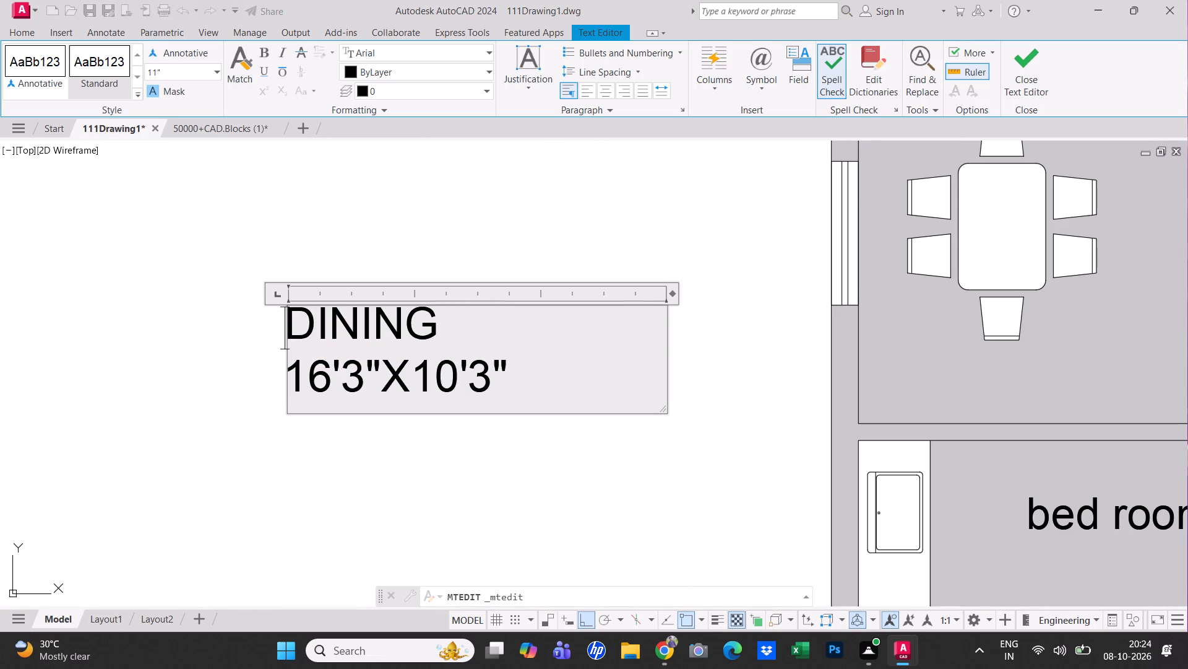
click(298, 333)
key(space)
key(space)
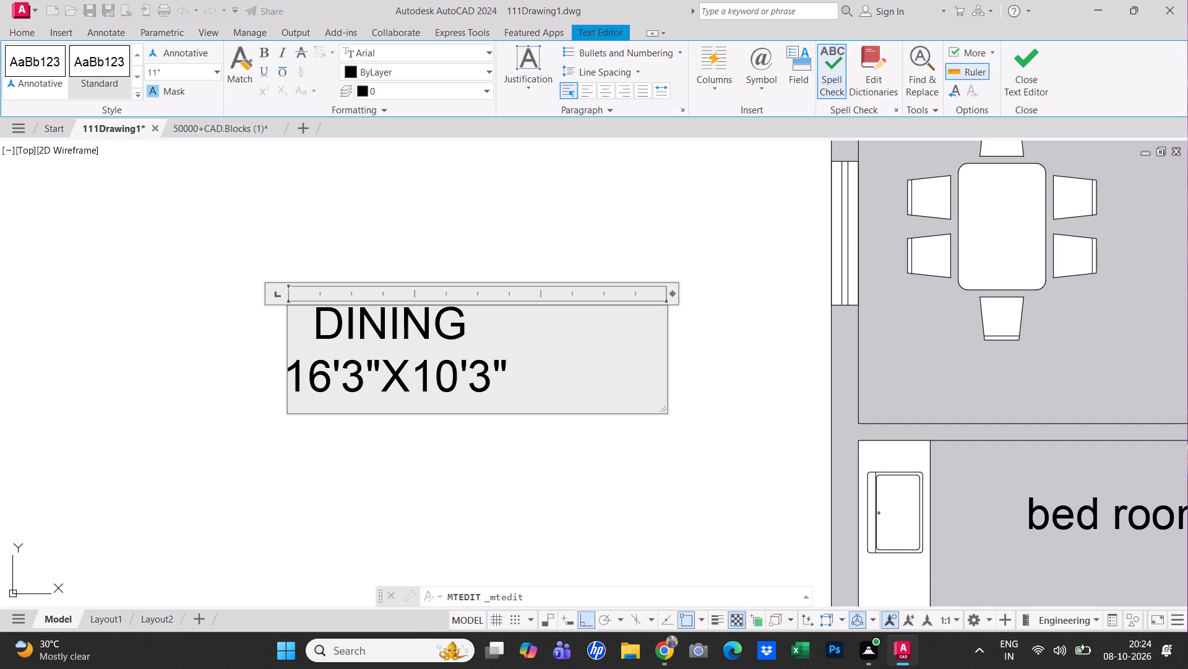
click(1043, 65)
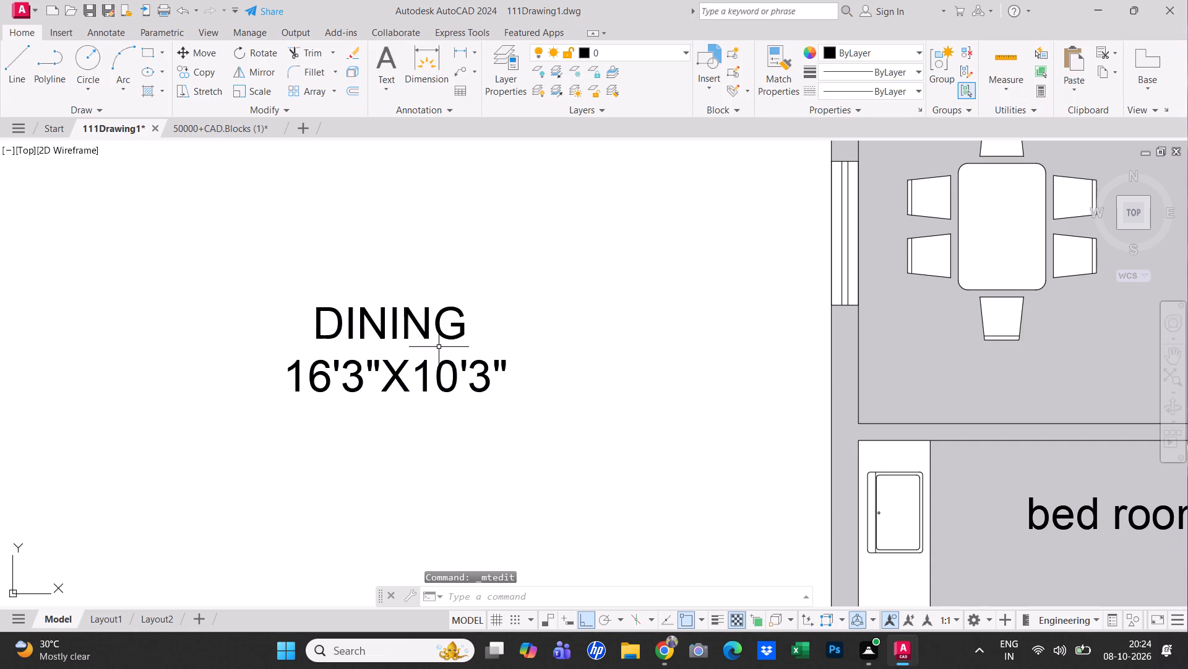
Cut the edited DINING label and paste it into the dining room, east of the dining table.
click(421, 327)
scroll(463, 364, down, 2)
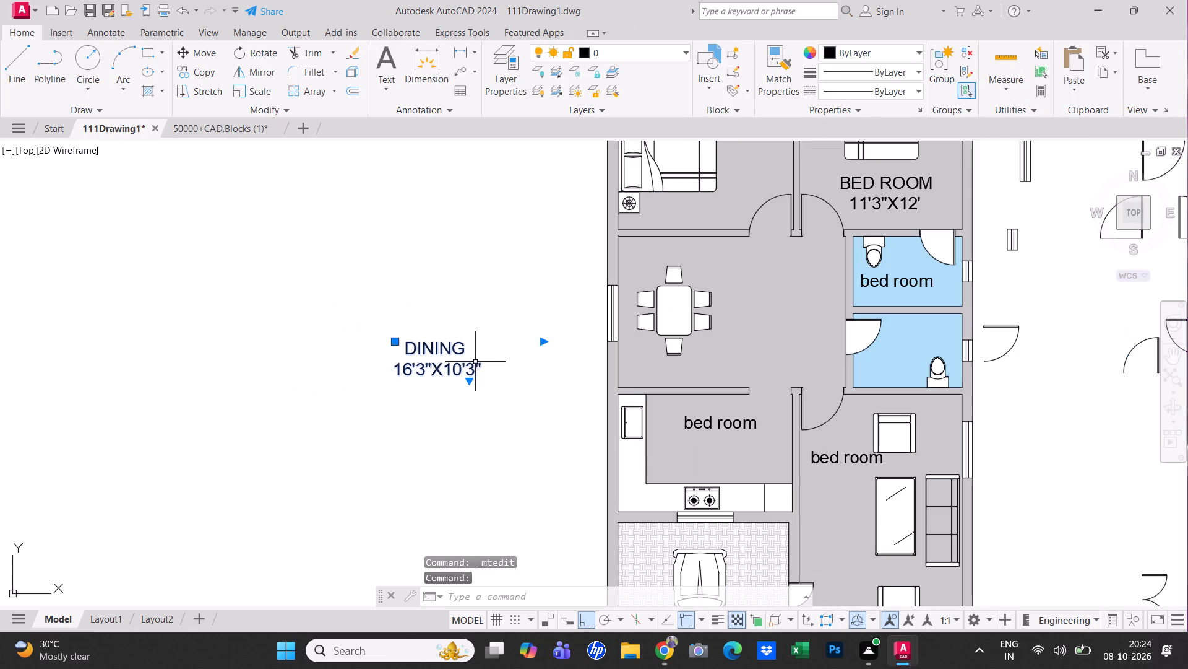
key(ctrl+x)
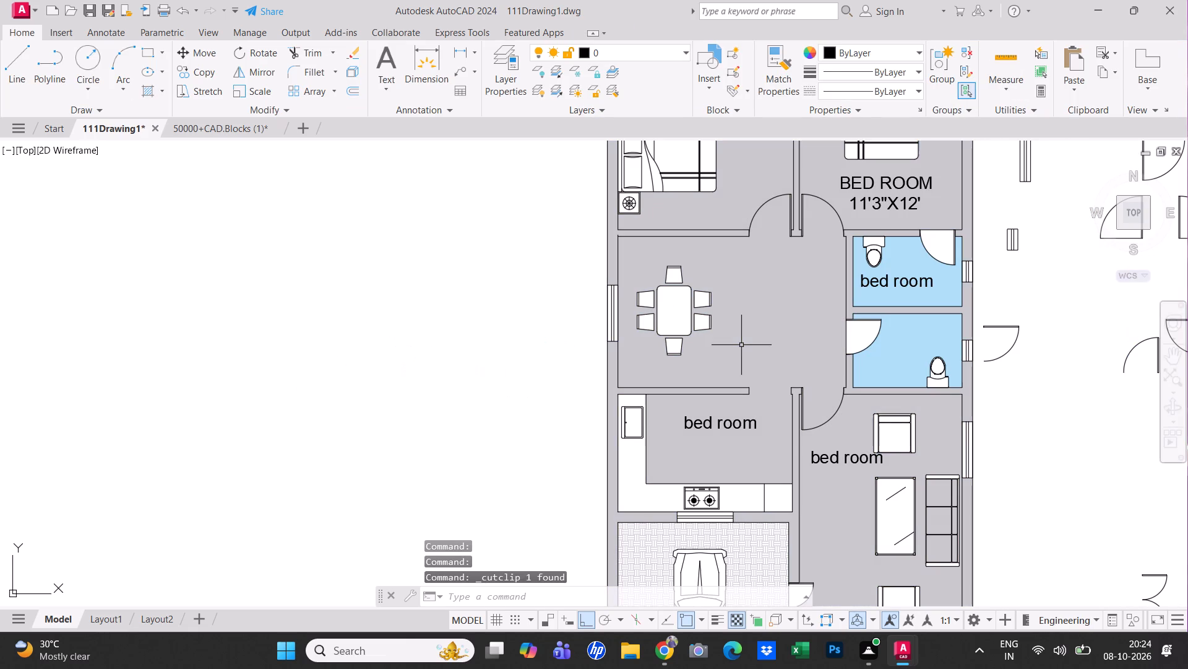
key(ctrl+v)
click(740, 323)
Cut the "bed room" text from the upper bathroom and paste it into the empty area west of the plan.
middle_drag(768, 378, 650, 434)
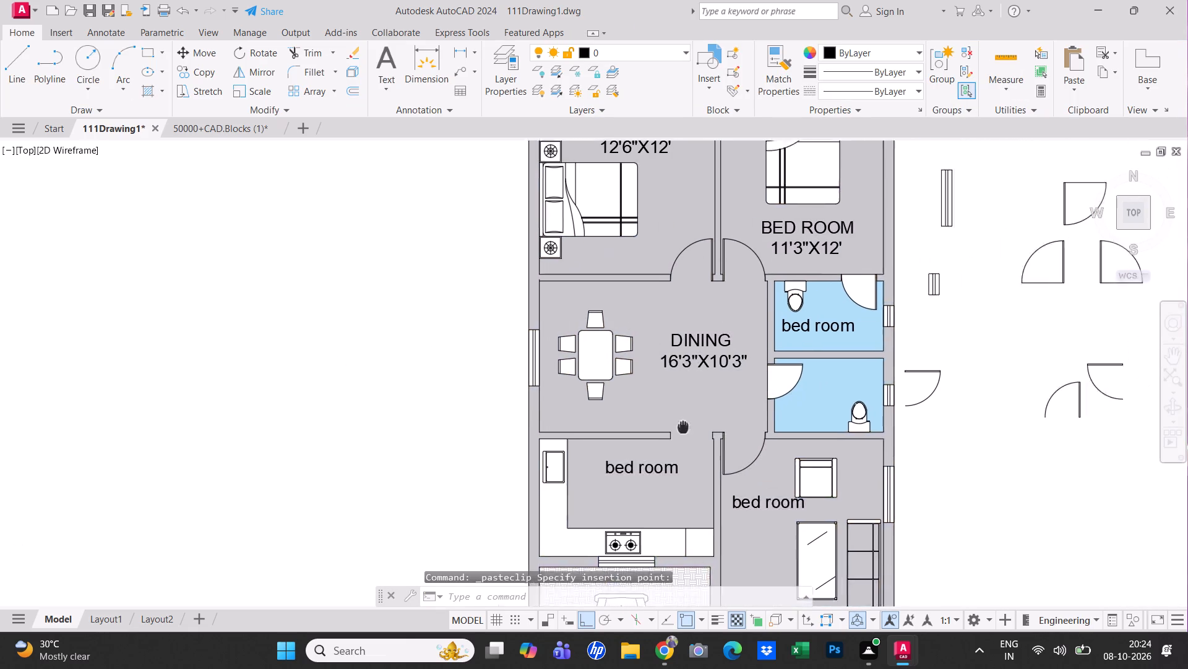
middle_drag(650, 434, 625, 426)
key(Escape)
click(765, 330)
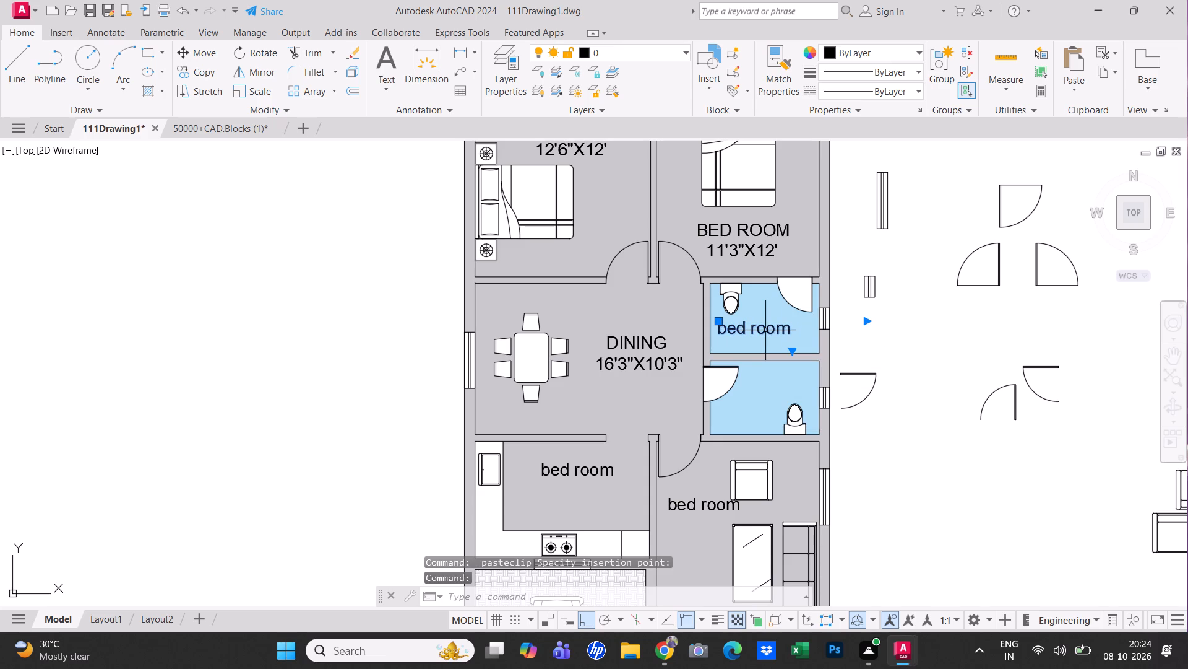
key(ctrl+x)
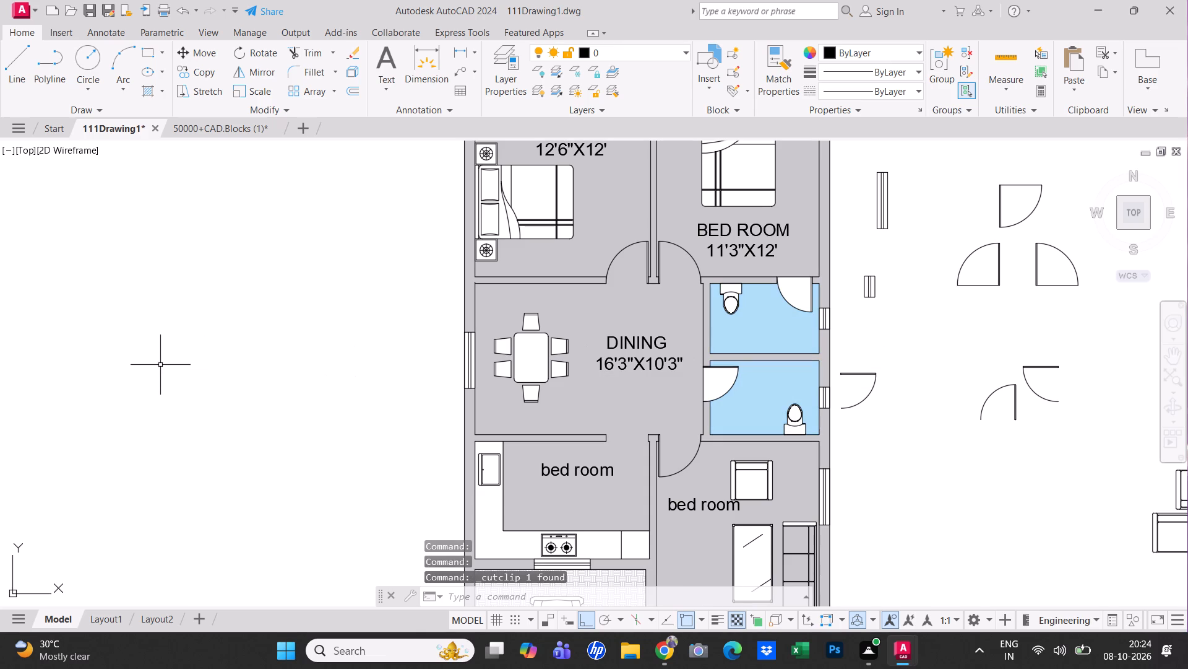
key(ctrl+v)
click(161, 364)
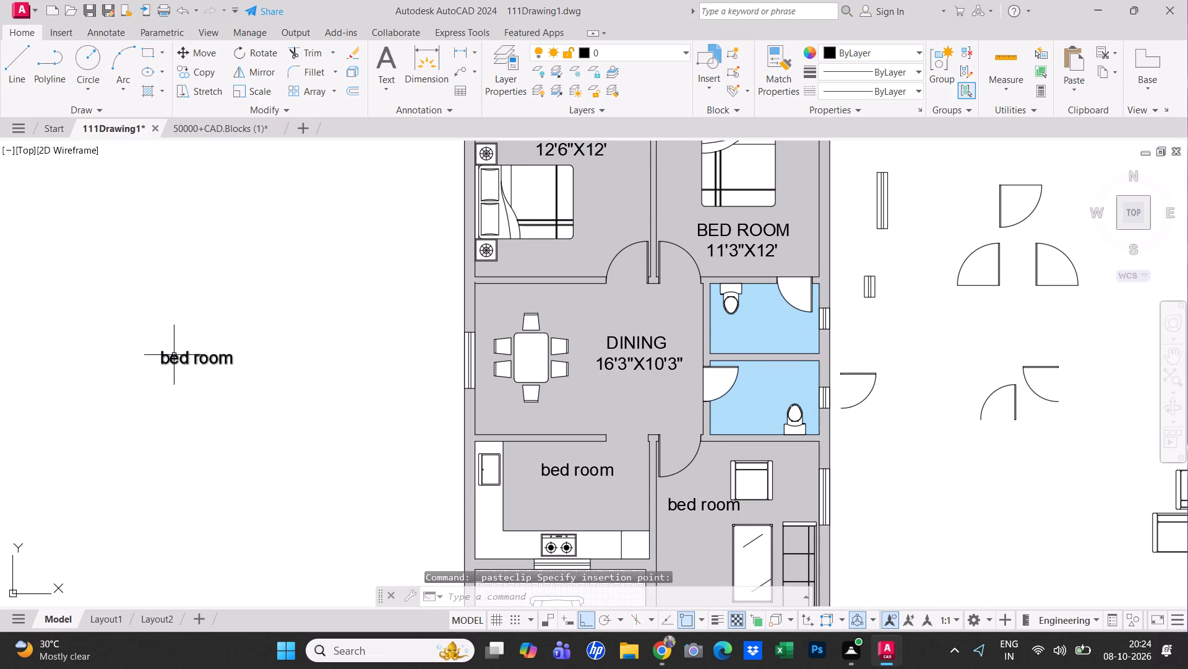
Replace the "bed room" text in the empty area west of the plan with BATHROOM.
double_click(174, 355)
scroll(178, 357, up, 2)
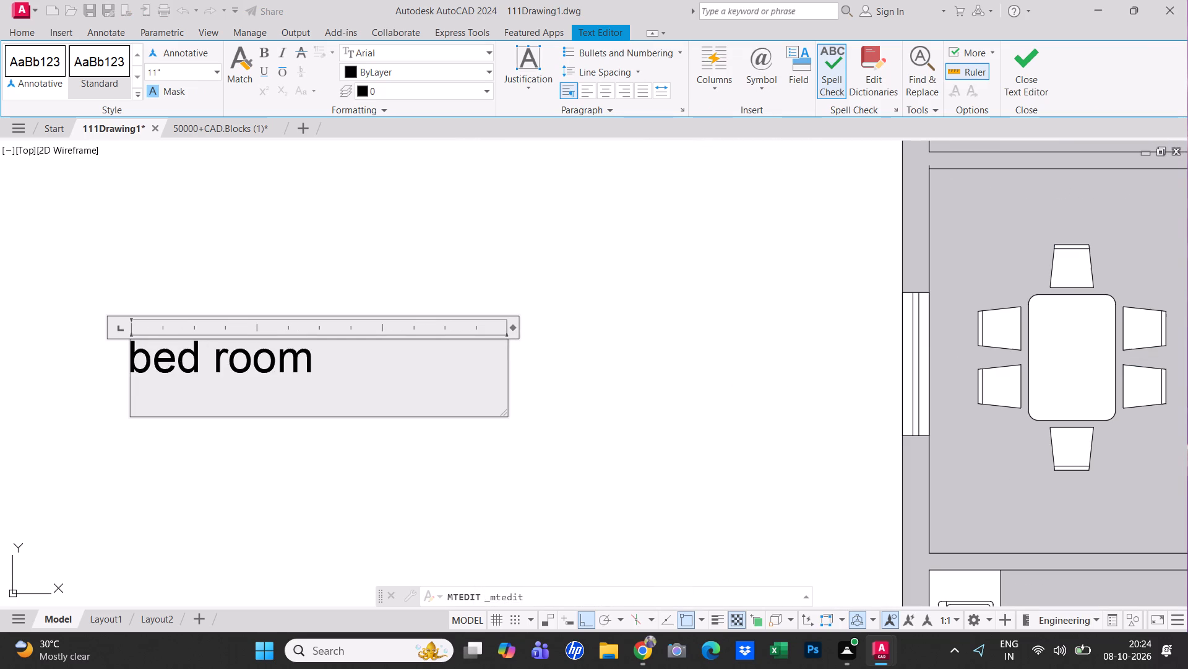
key(ctrl+a)
key(BackSpace)
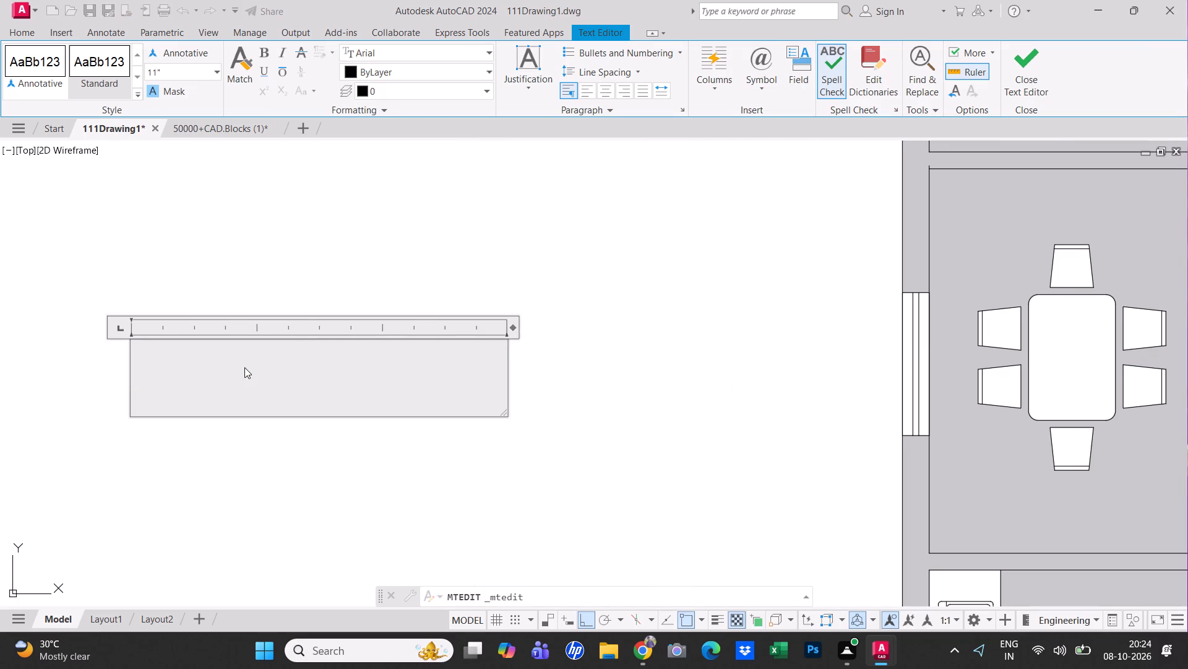
text(BATH NR)
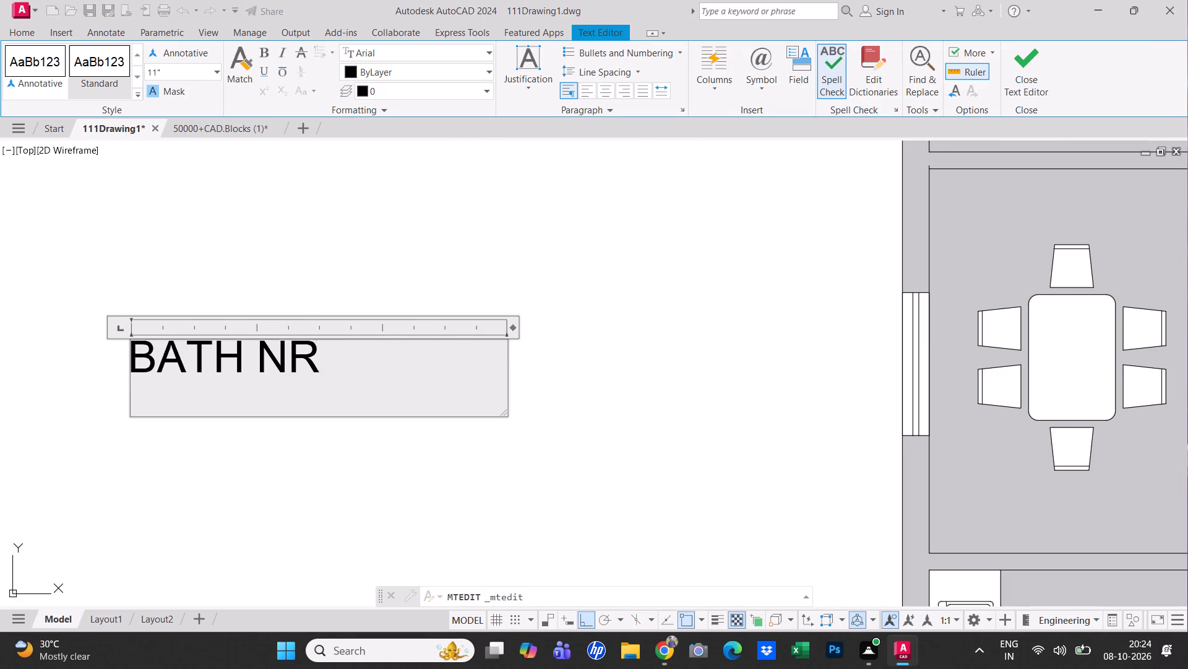
key(BackSpace)
key(BackSpace)
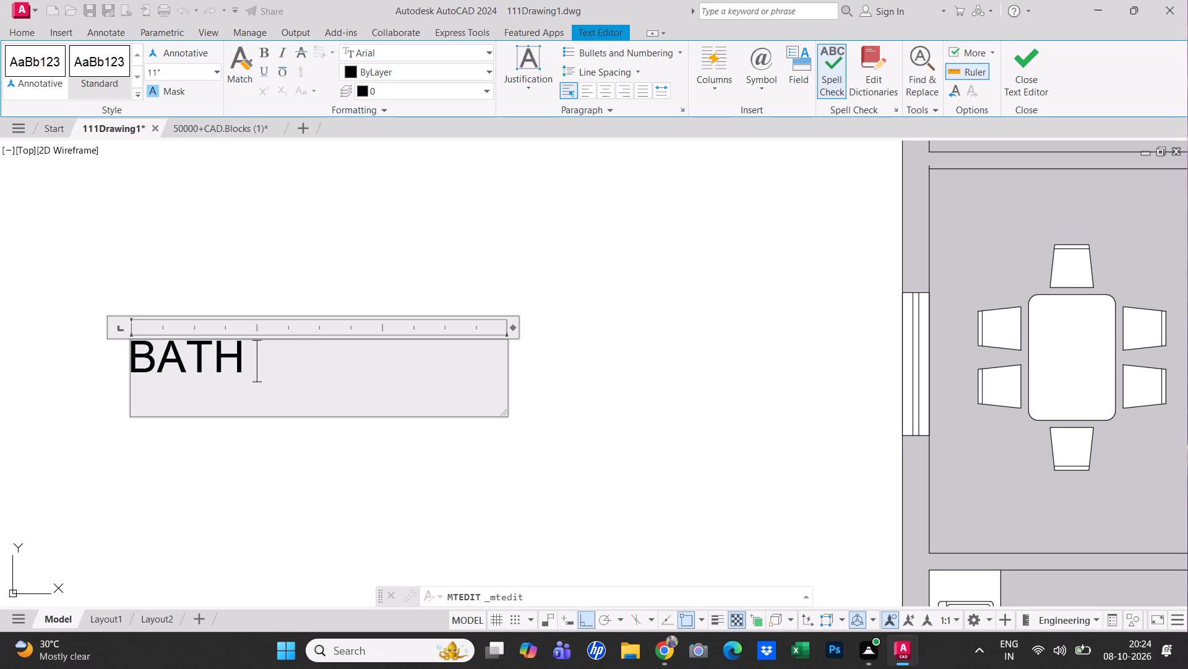
key(BackSpace)
text(ROOM)
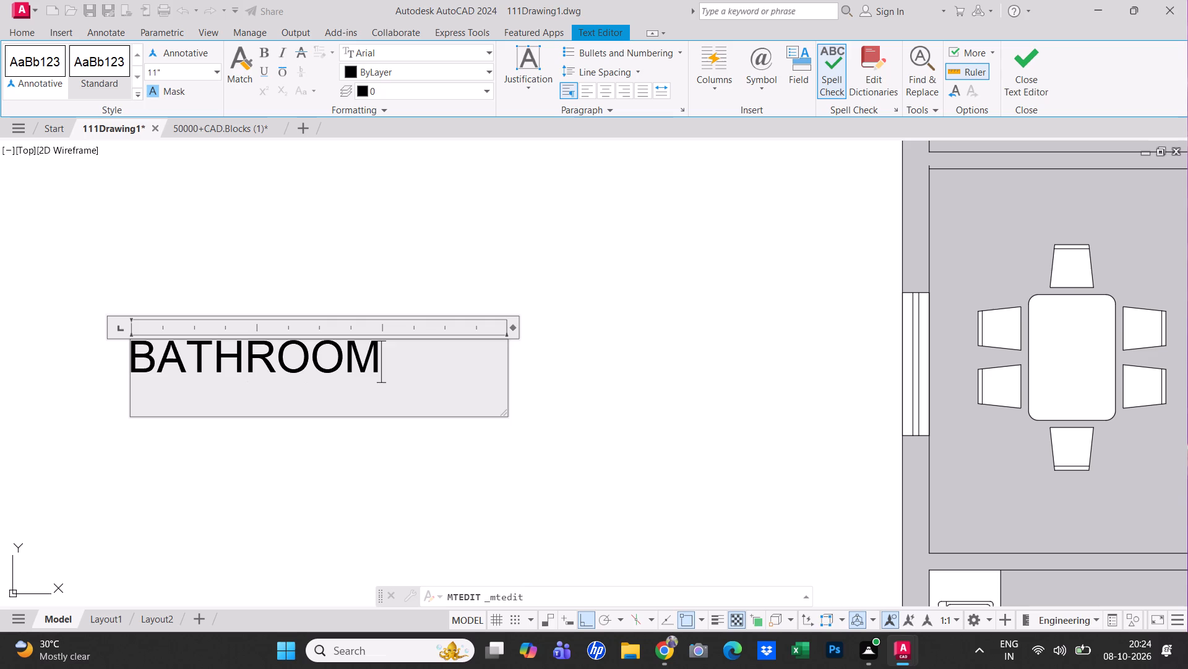
Add the size 7'10.5"X5' as a second line of the BATHROOM label.
key(Return)
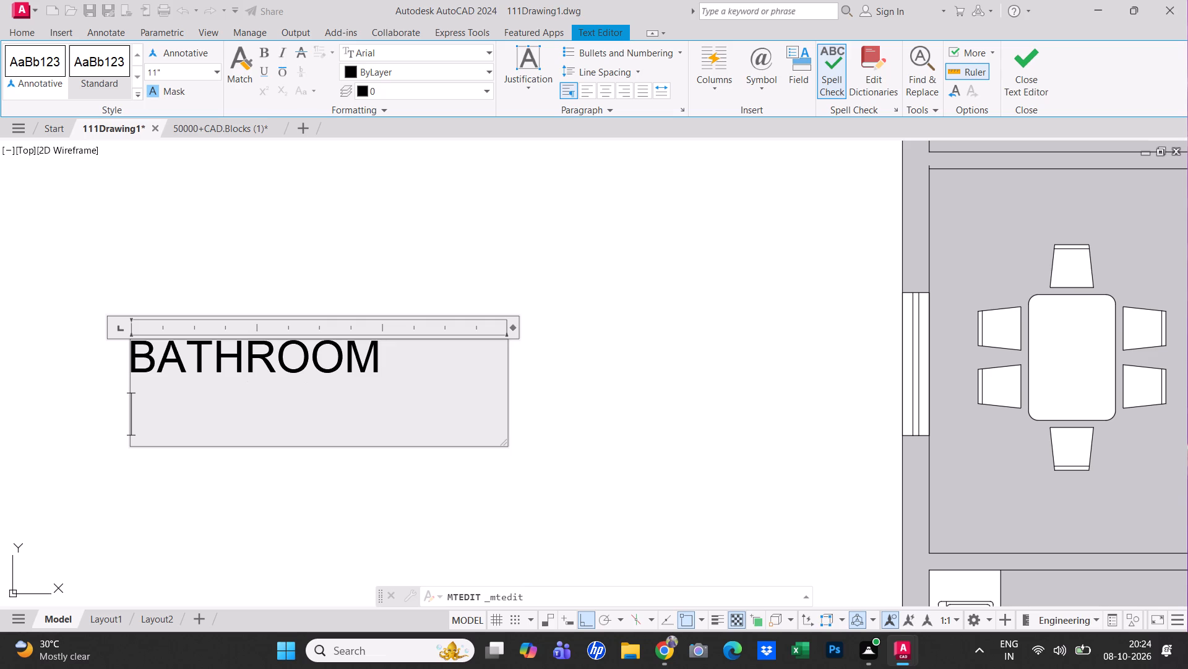
text(7')
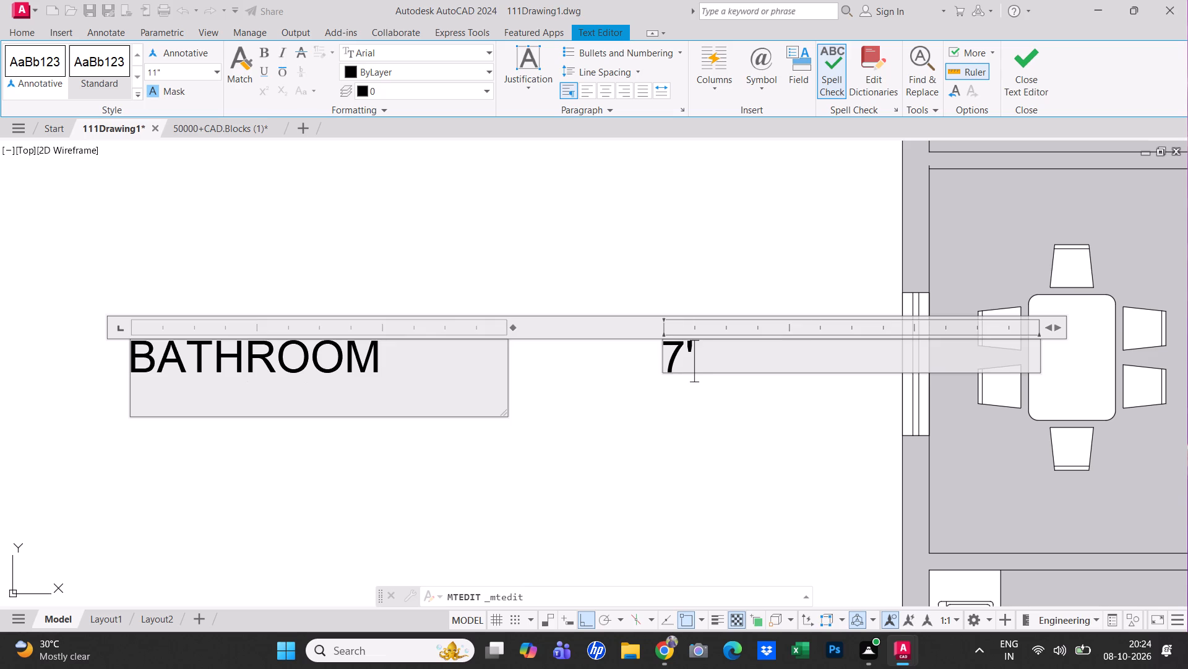
text(10)
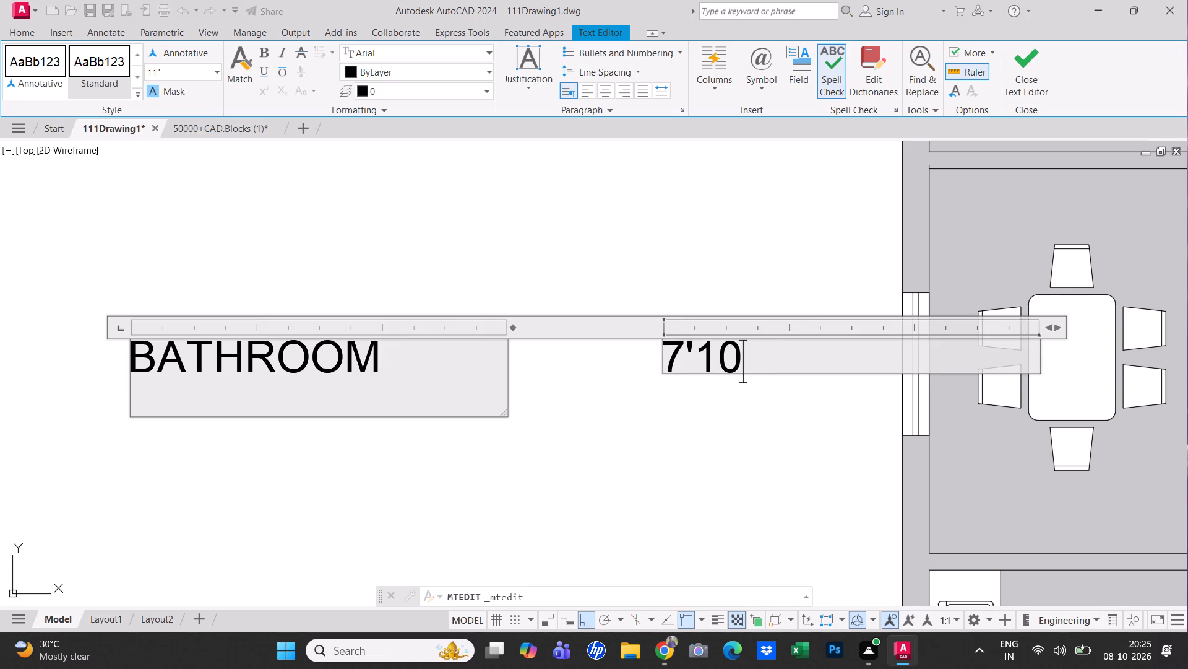
key(shift+quotedbl)
key(x)
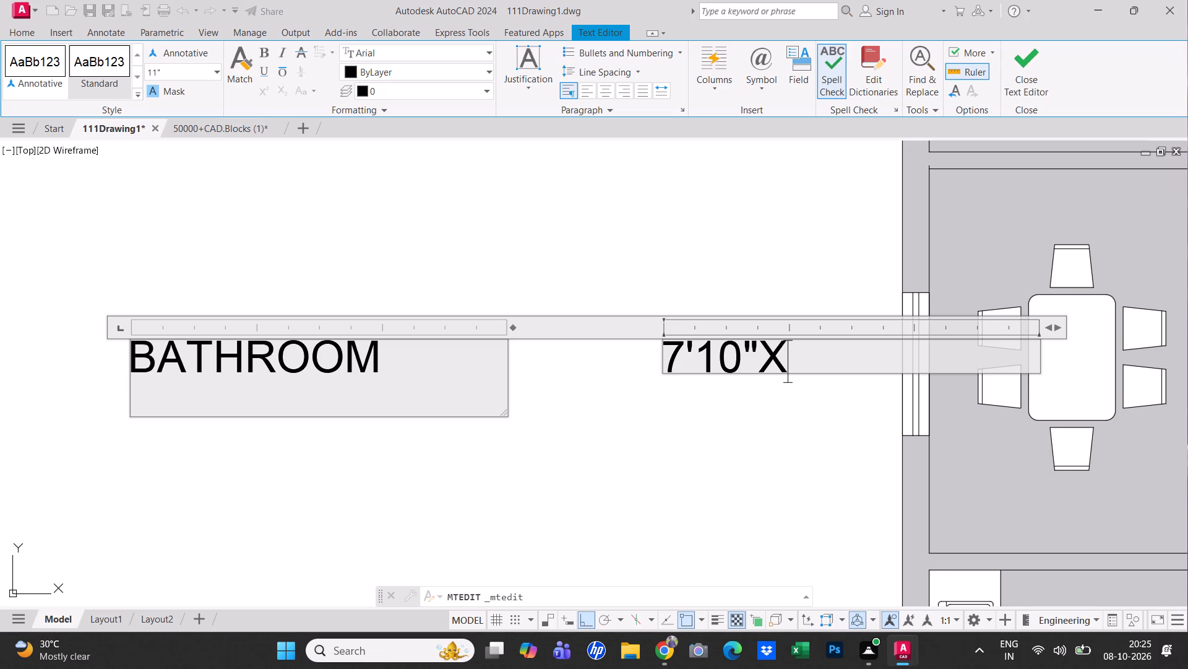
key(Left)
key(Left)
text(.5)
key(Right)
key(Right)
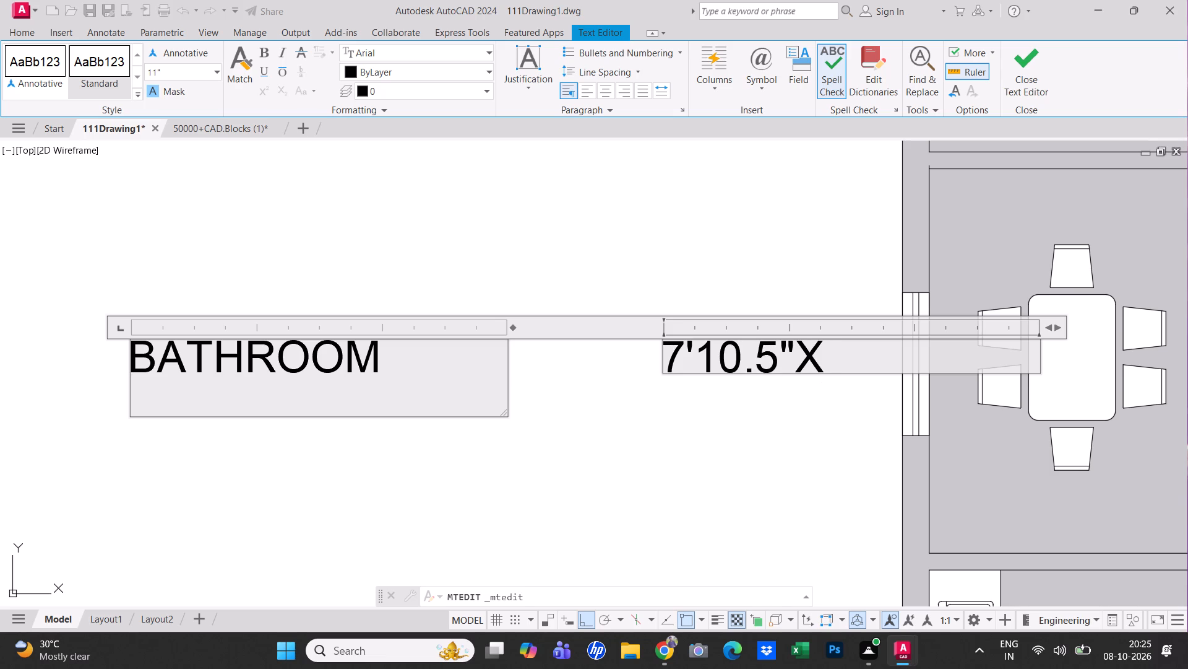
key(5)
key(apostrophe)
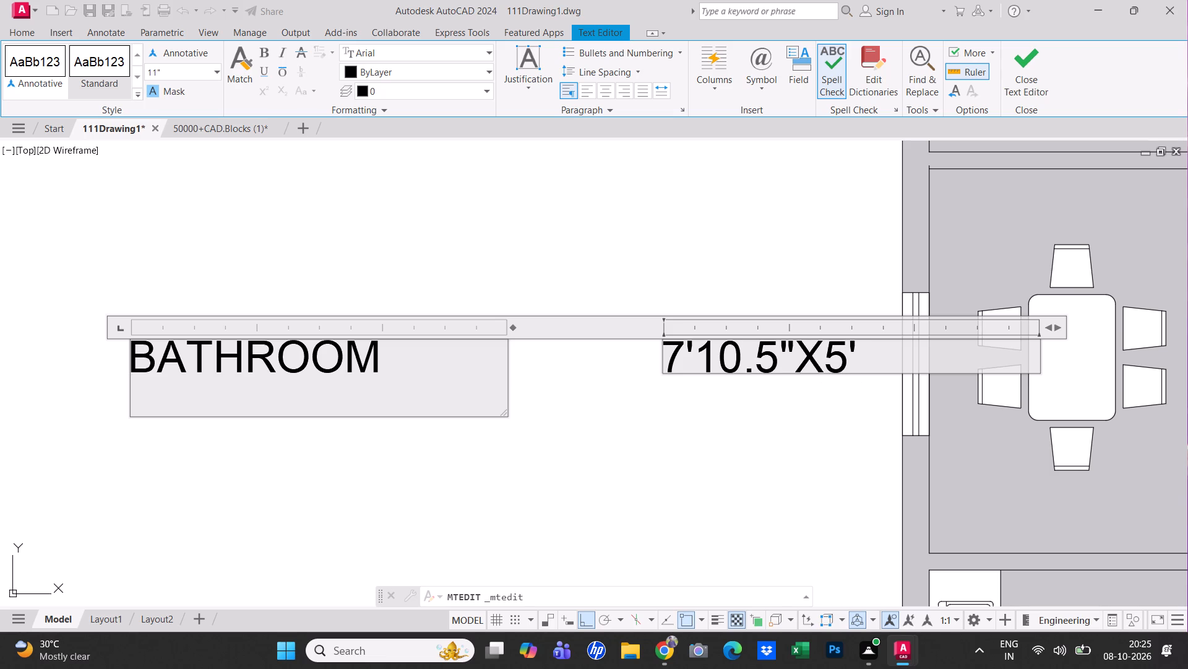
click(619, 453)
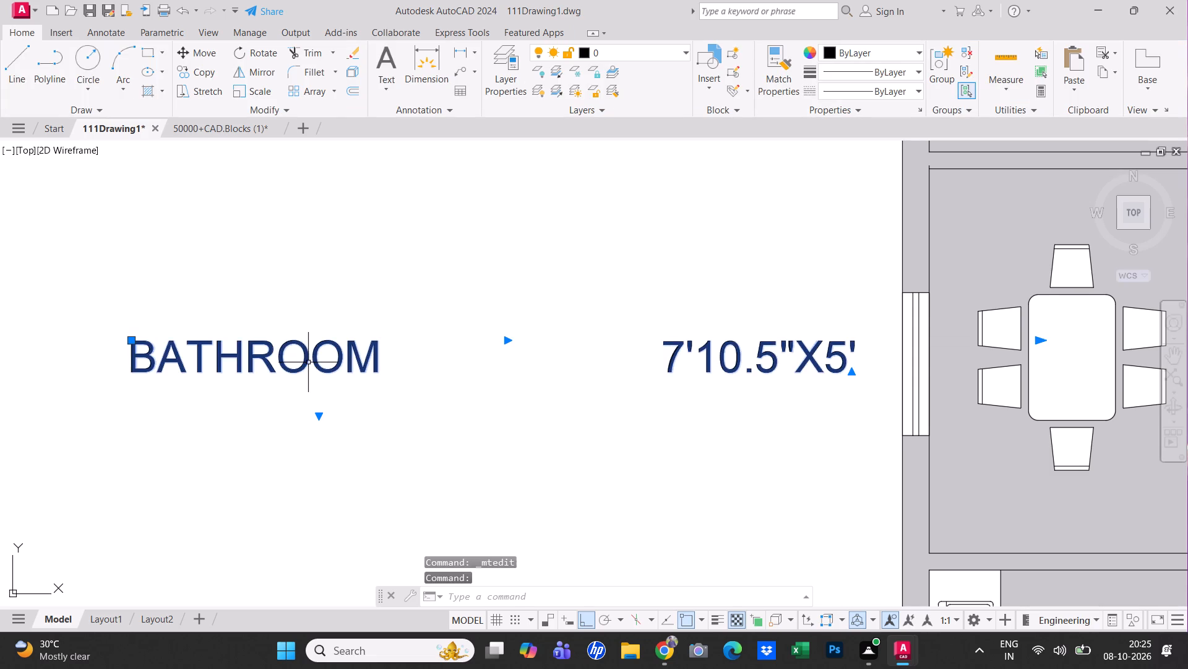
Stretch the BATHROOM label's text frame downward so the size line fits beneath the name.
click(308, 362)
click(321, 415)
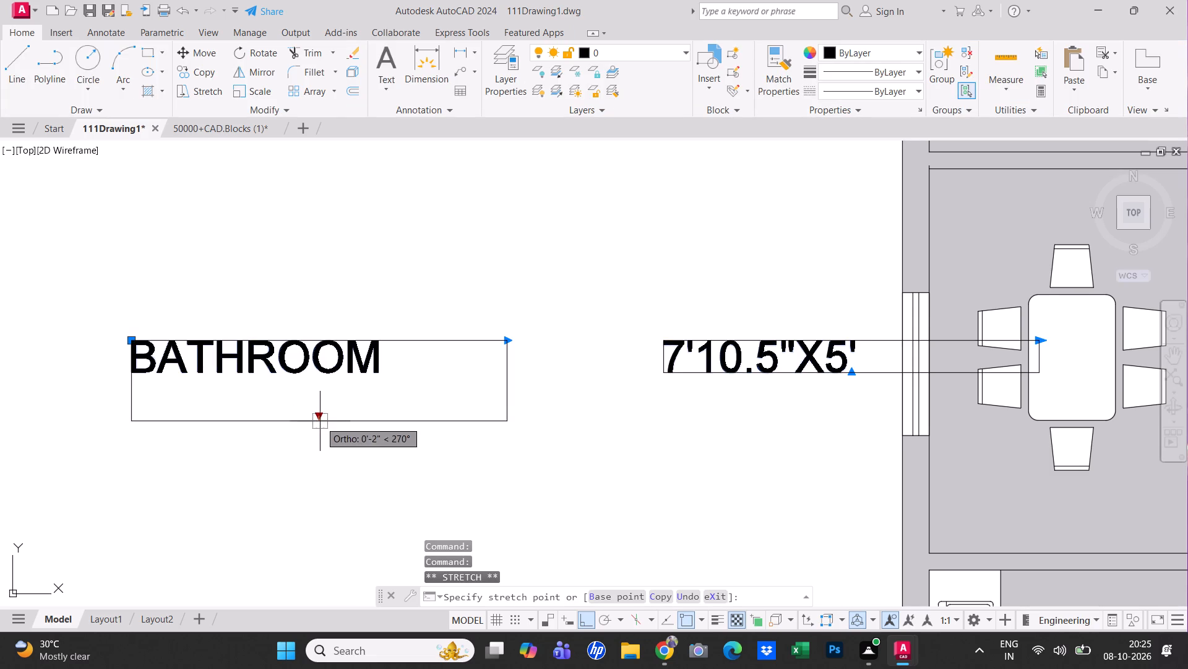
click(319, 451)
Indent the 7'10.5"X5' line by one space to centre it under BATHROOM.
double_click(200, 416)
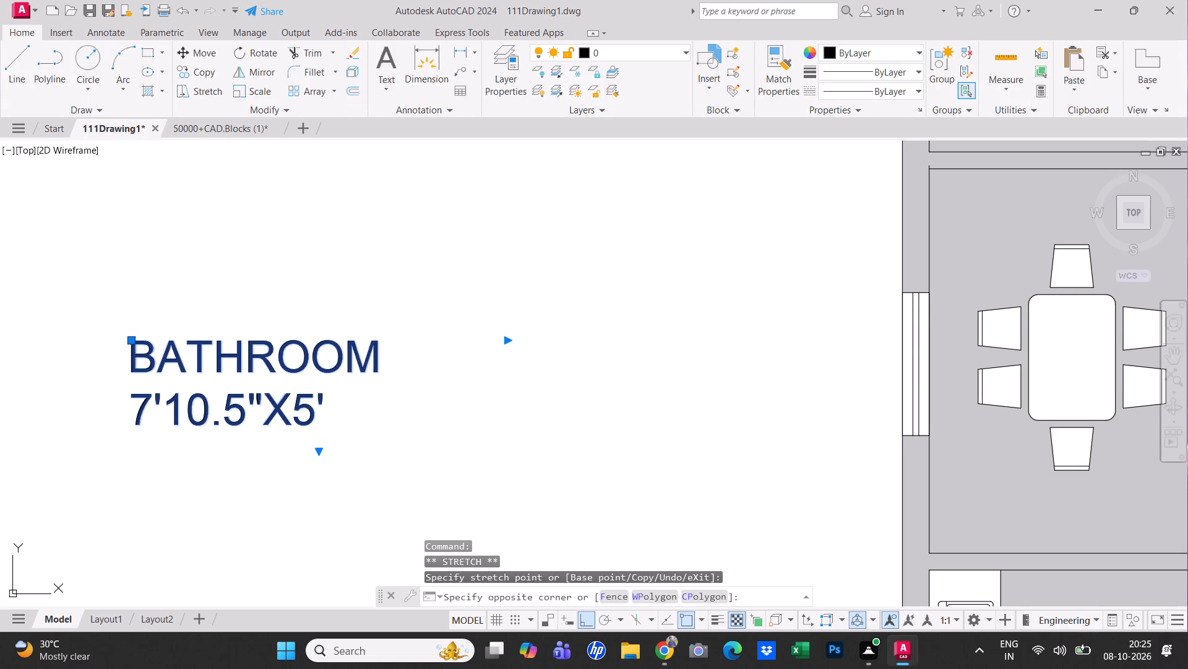
key(Escape)
double_click(205, 403)
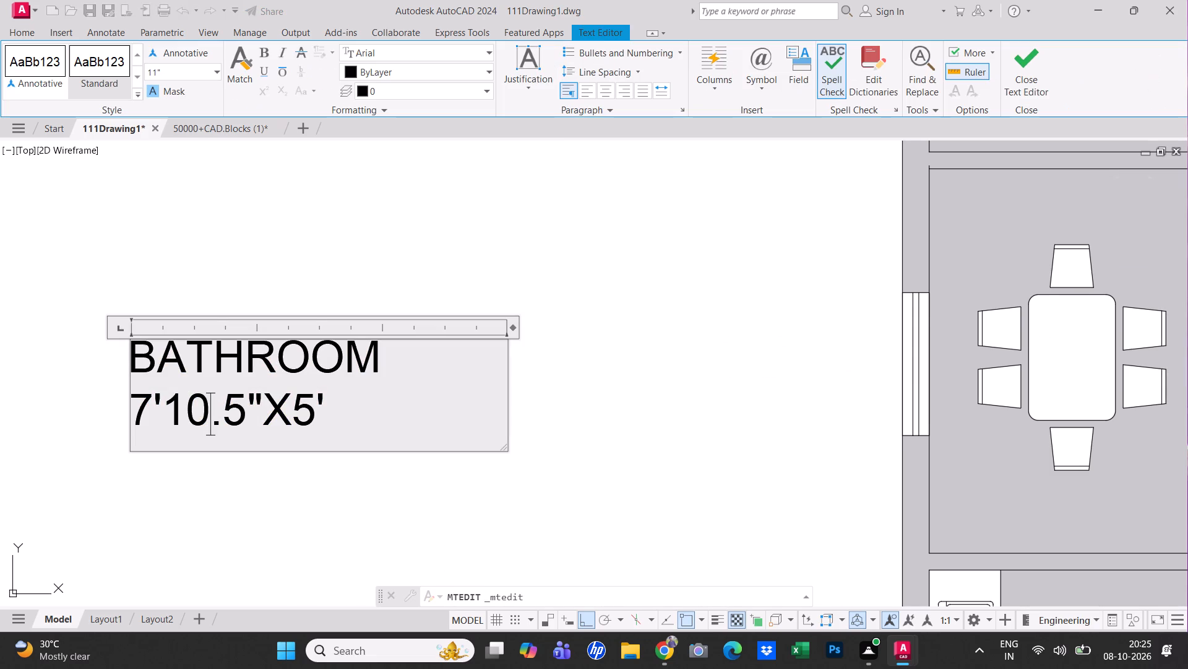
key(Left)
key(Left)
key(Left)
key(Left)
key(space)
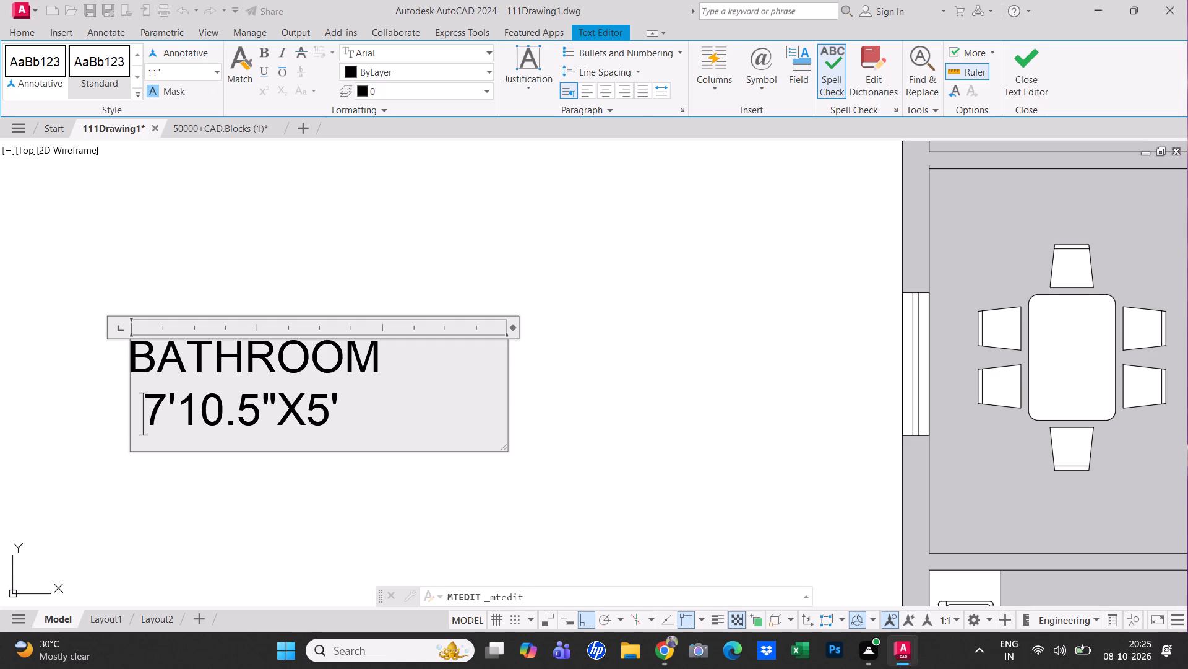
click(541, 363)
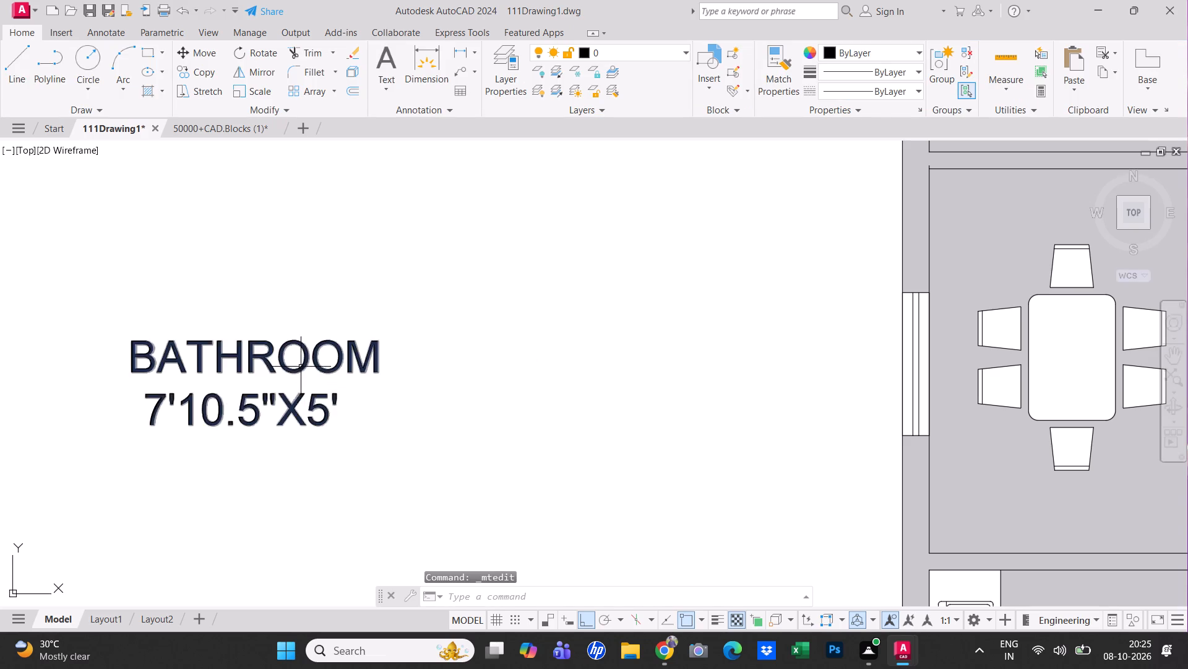
Copy the BATHROOM 7'10.5"X5' label and paste it into the upper bathroom, below the toilet.
scroll(301, 367, down, 4)
scroll(267, 367, up, 1)
scroll(334, 373, up, 1)
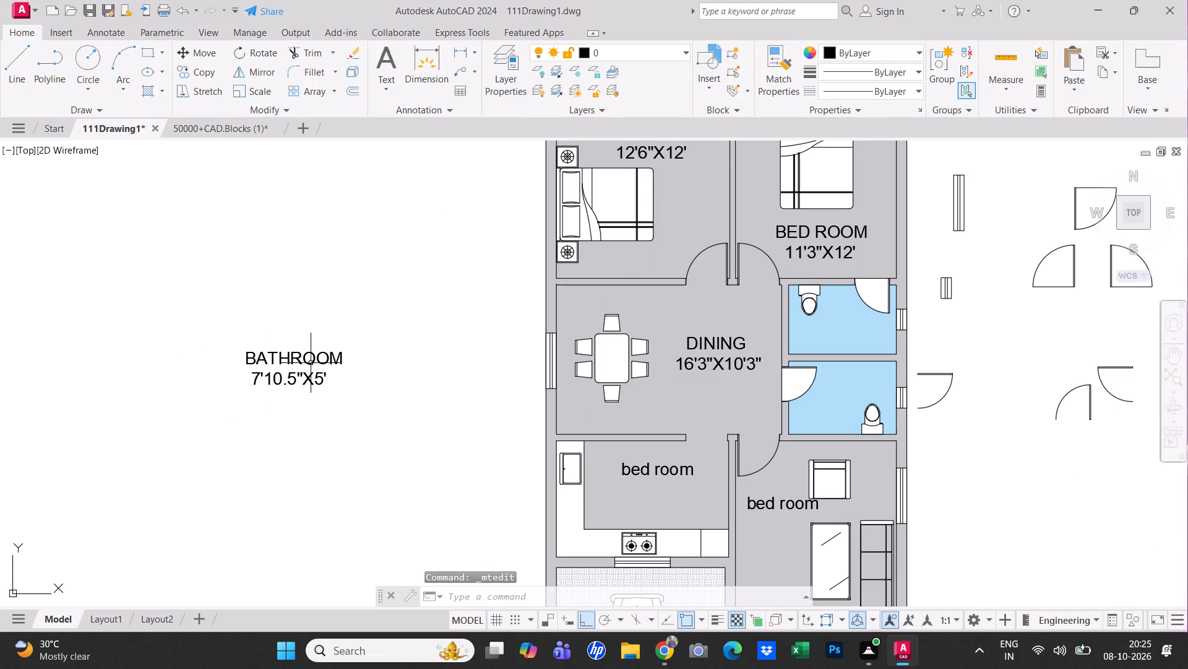
click(308, 362)
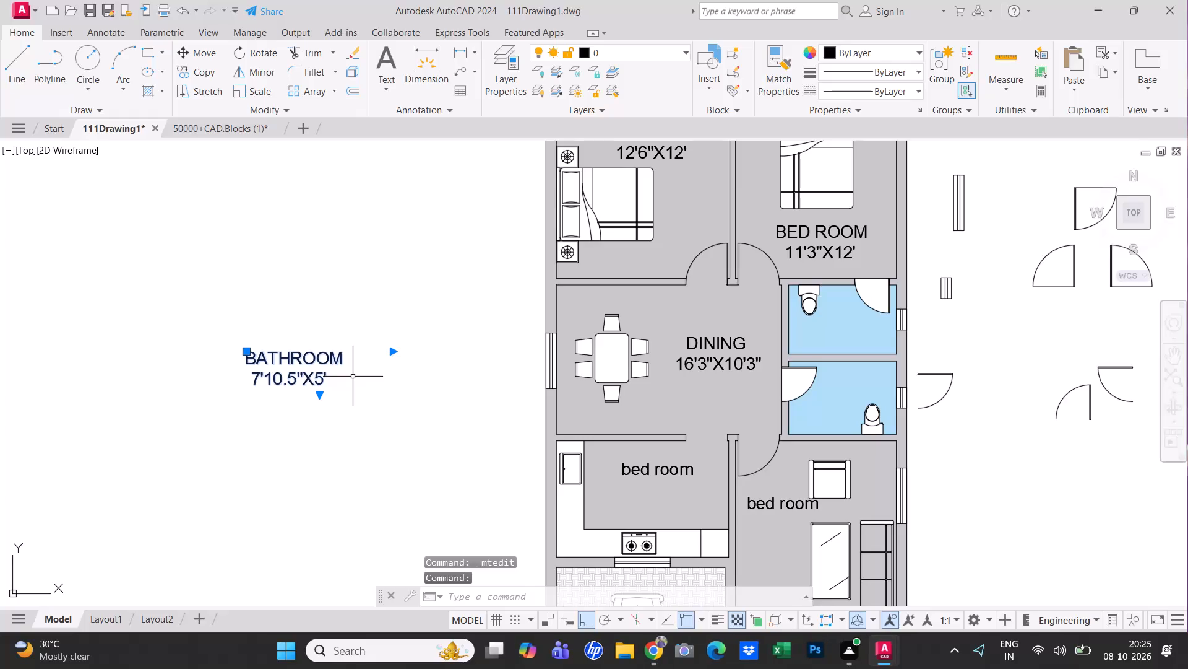
key(ctrl+c)
ctrl+scroll(850, 351, up, 1)
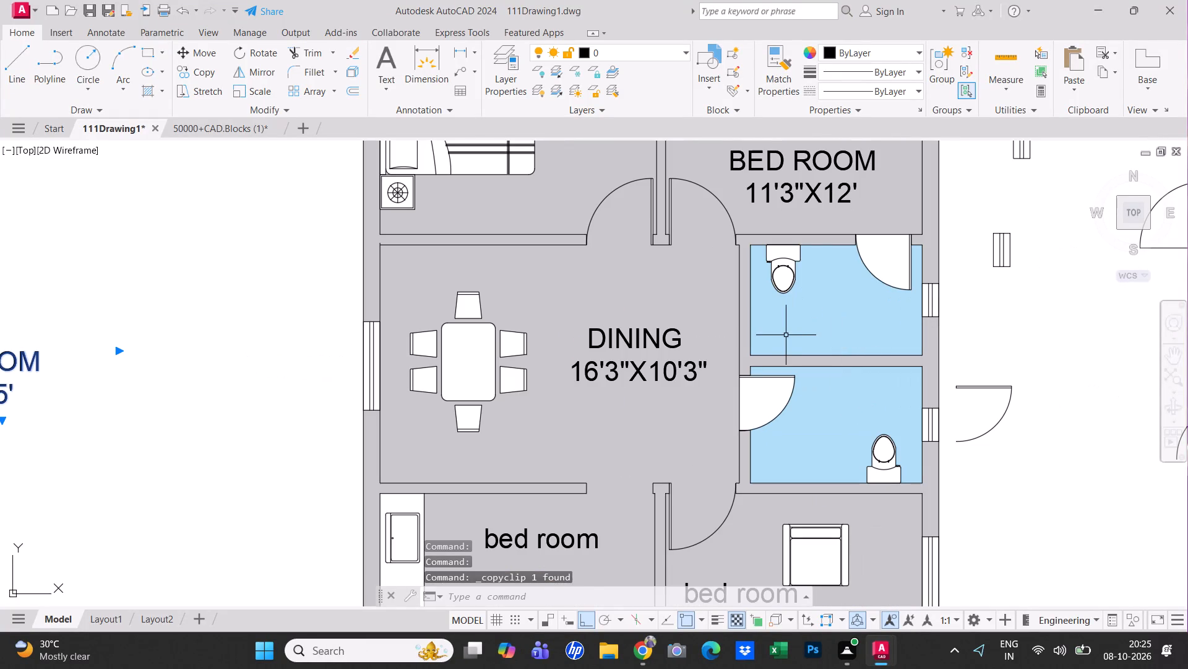
key(ctrl+v)
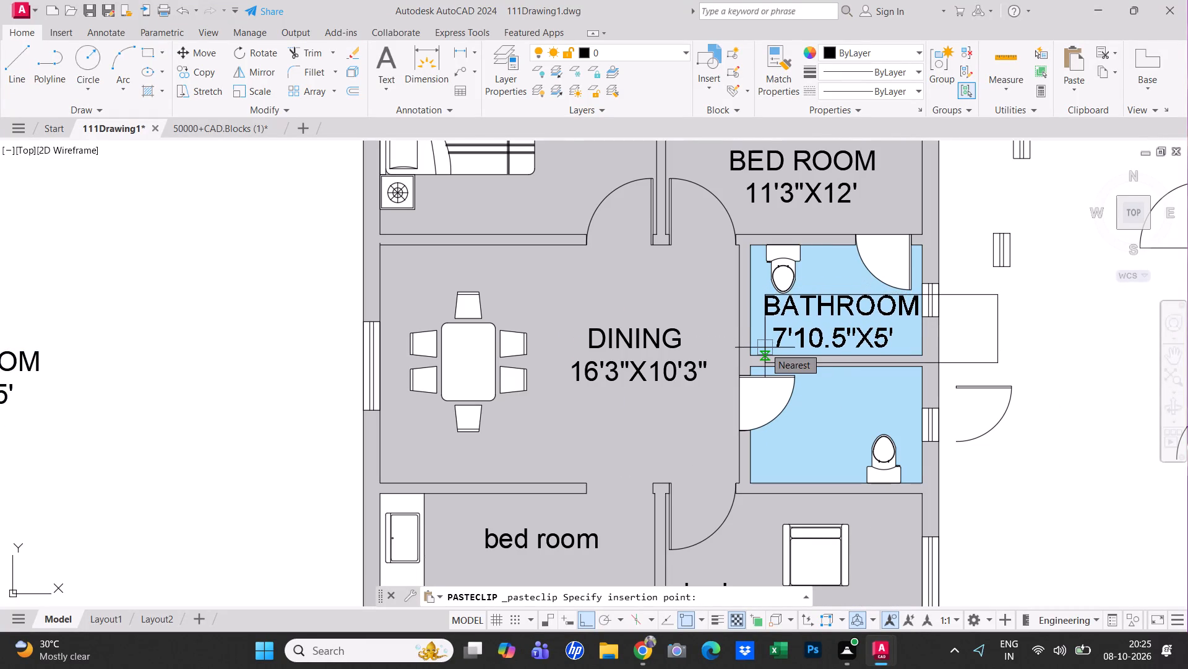
ctrl+click(765, 348)
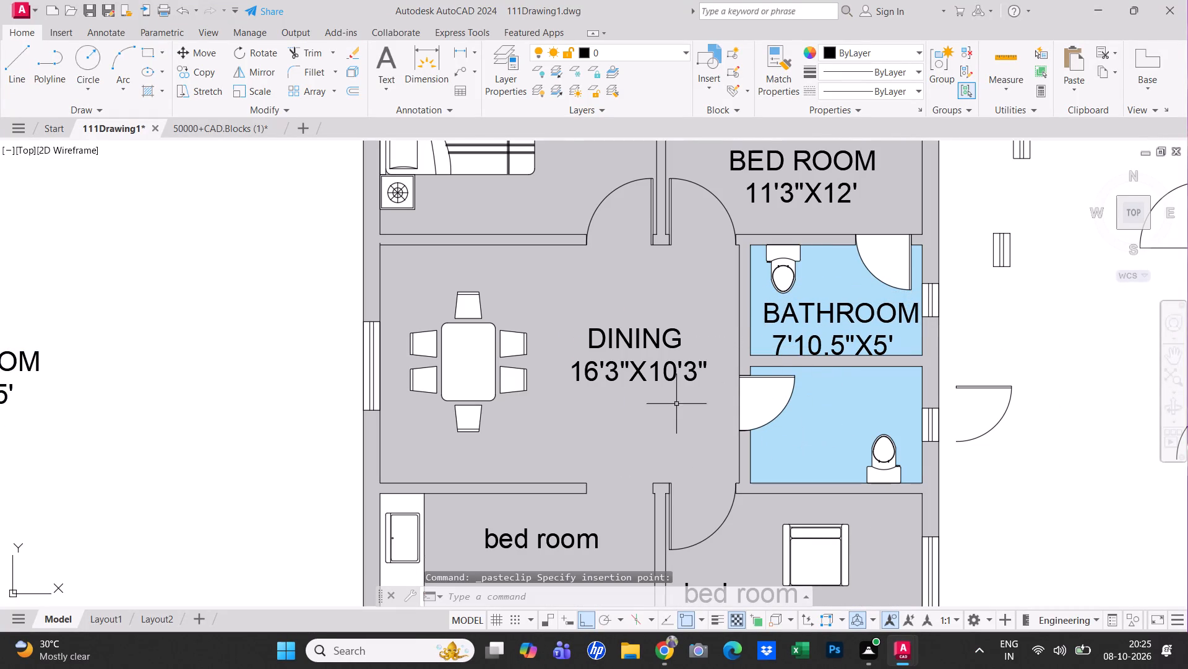
Scale the pasted BATHROOM label down to a little under half size so it fits inside the upper bathroom.
click(790, 315)
right_click(790, 315)
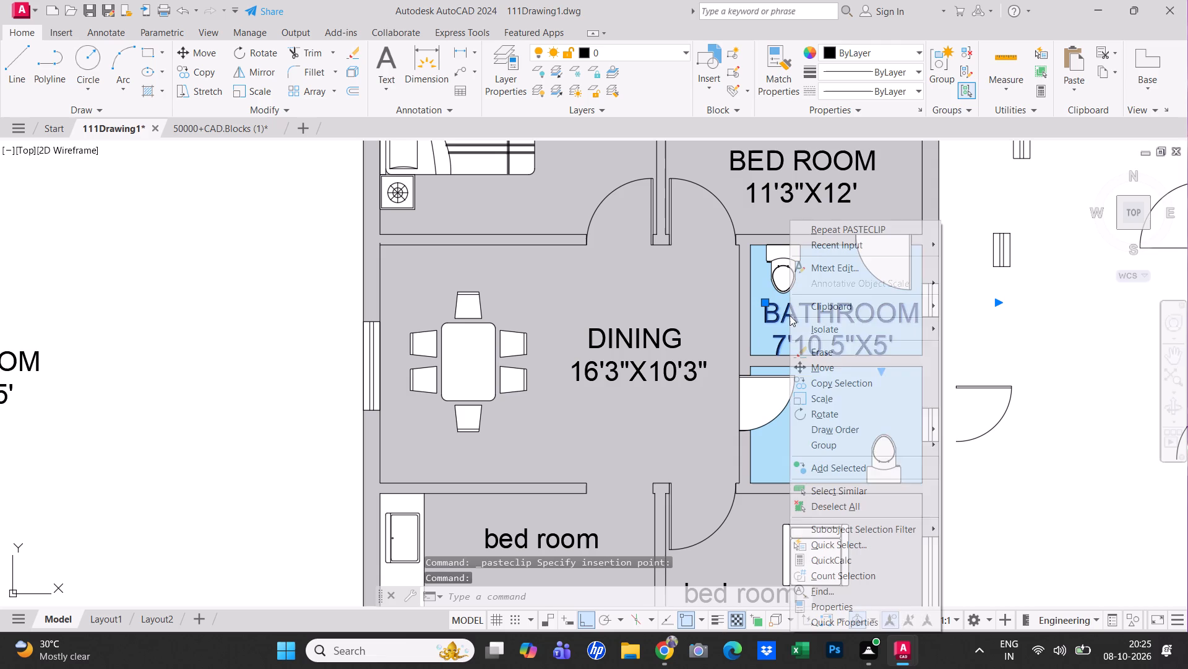
click(830, 398)
click(814, 324)
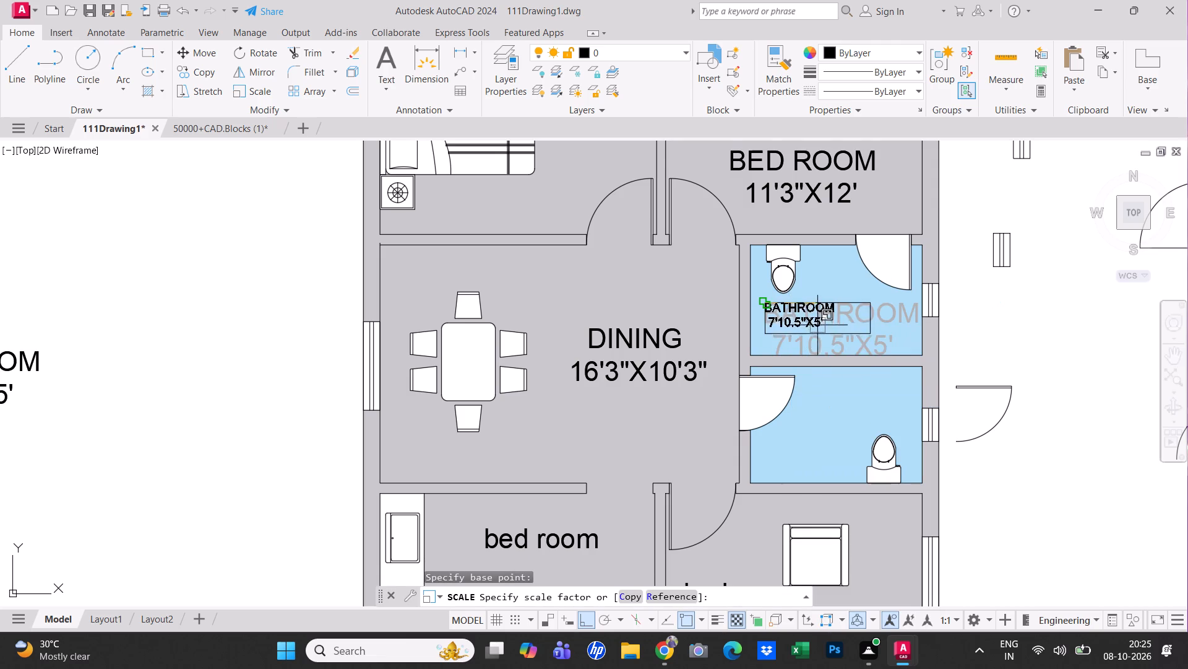
click(846, 336)
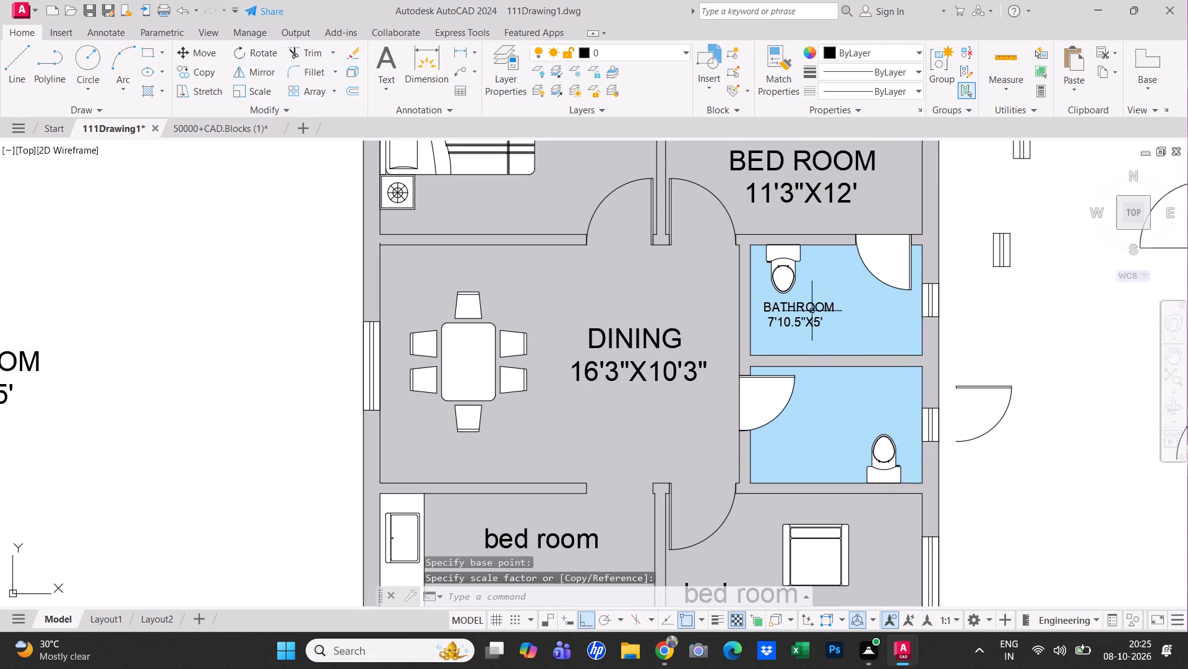
Move the reduced BATHROOM label to the middle of the upper bathroom, between the toilet and the door swing.
click(811, 310)
click(768, 305)
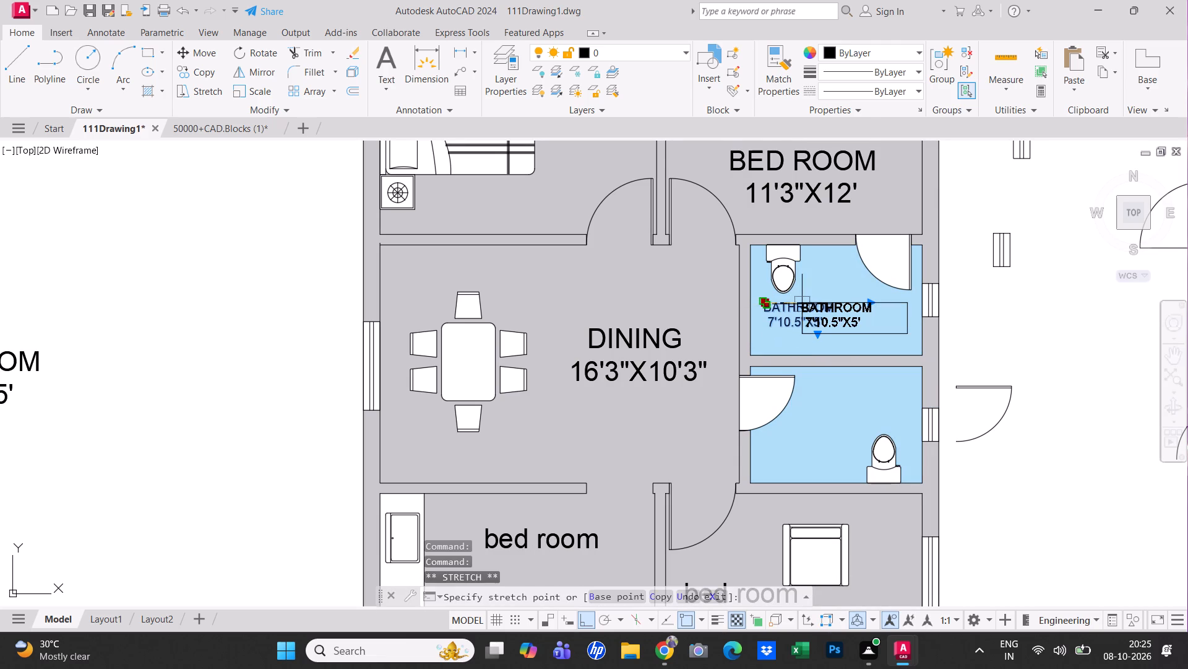
click(802, 304)
click(766, 305)
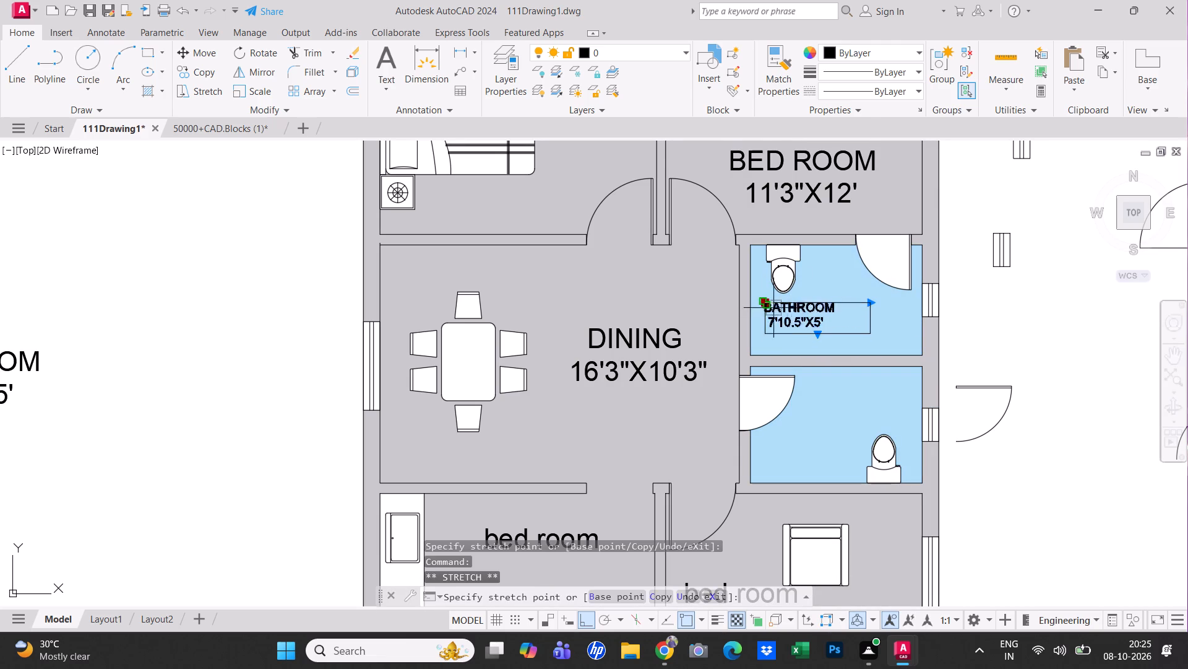
click(820, 308)
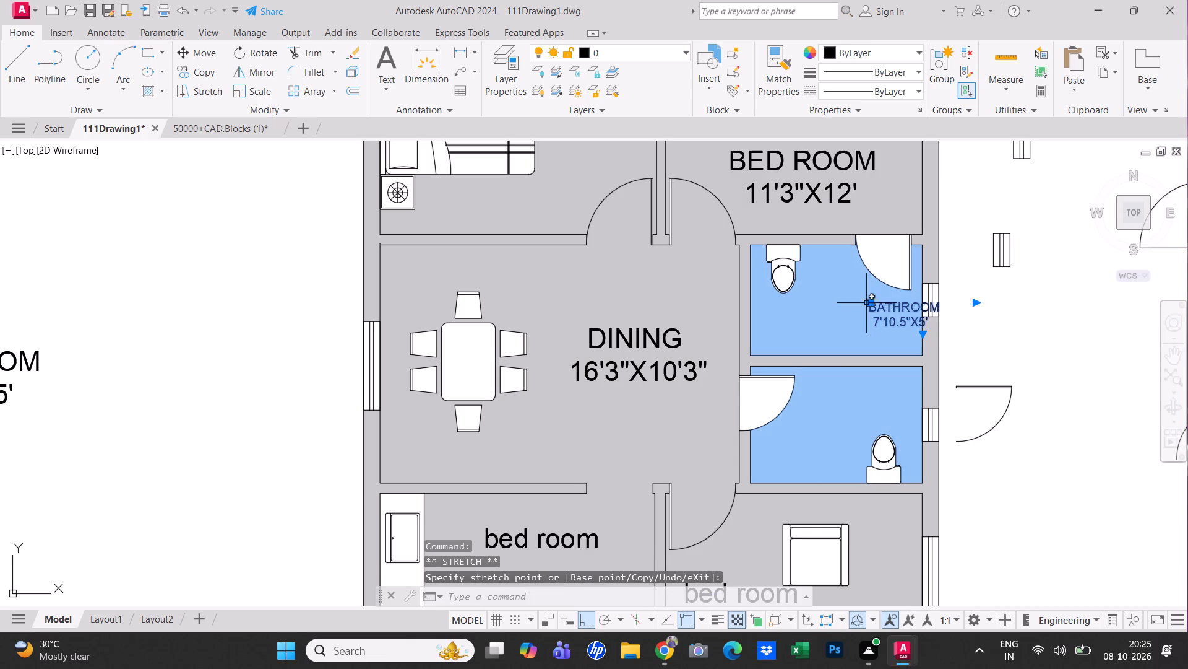
click(866, 303)
key(Escape)
scroll(869, 307, up, 1)
click(880, 308)
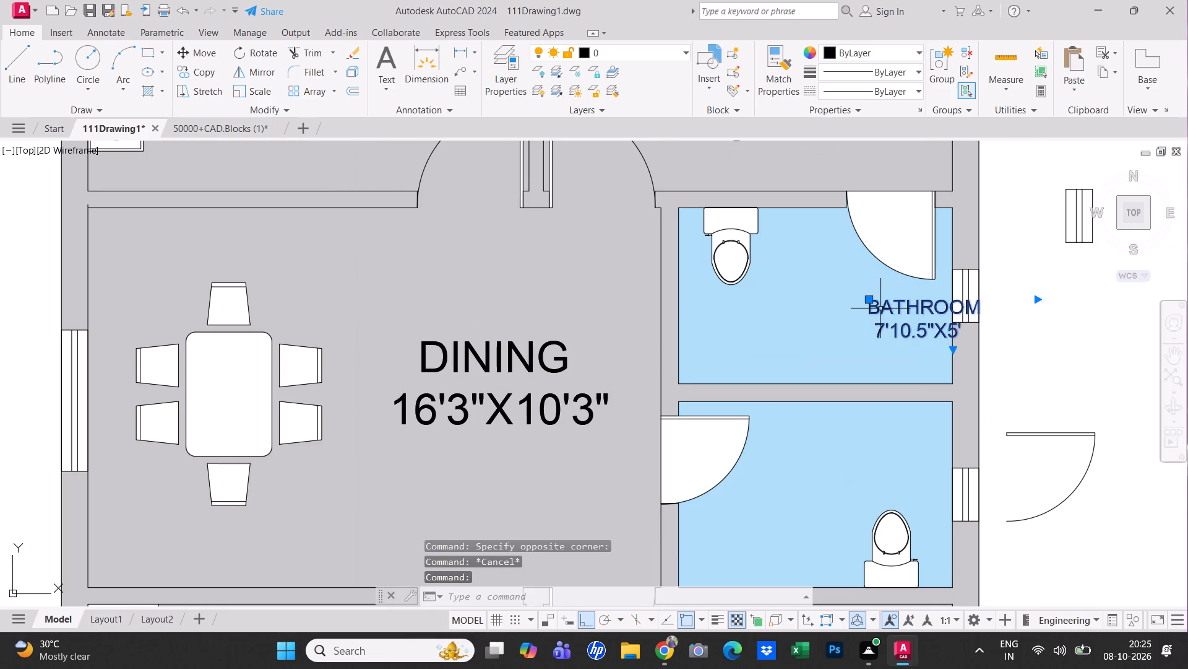
click(216, 52)
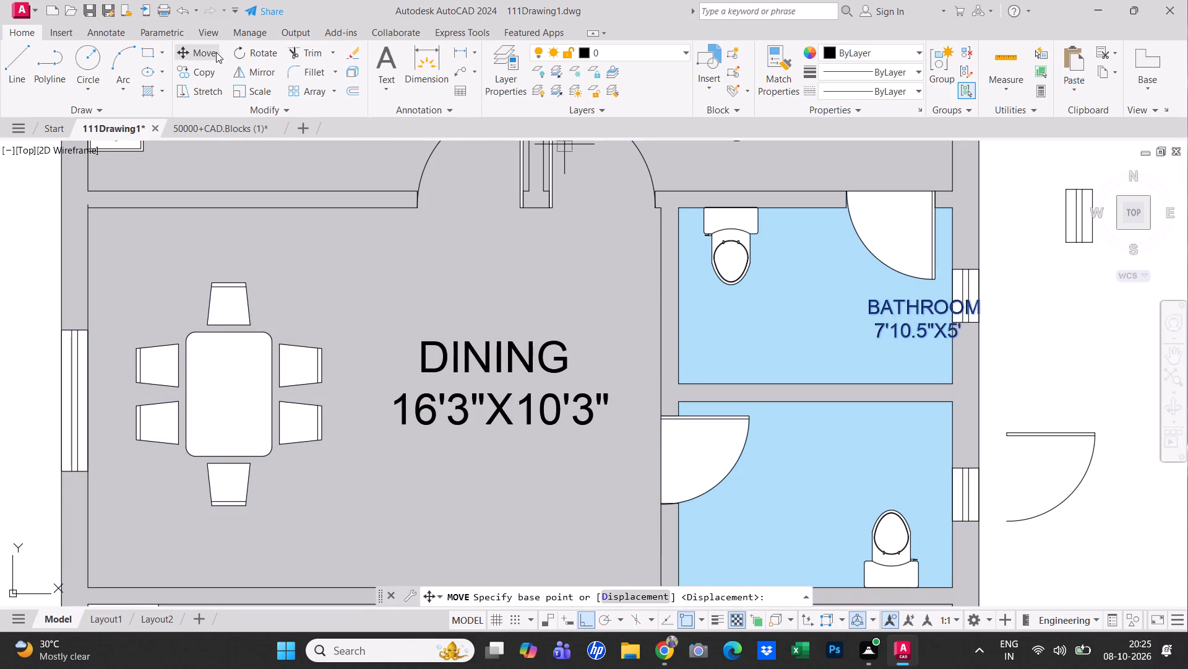
click(901, 311)
click(777, 306)
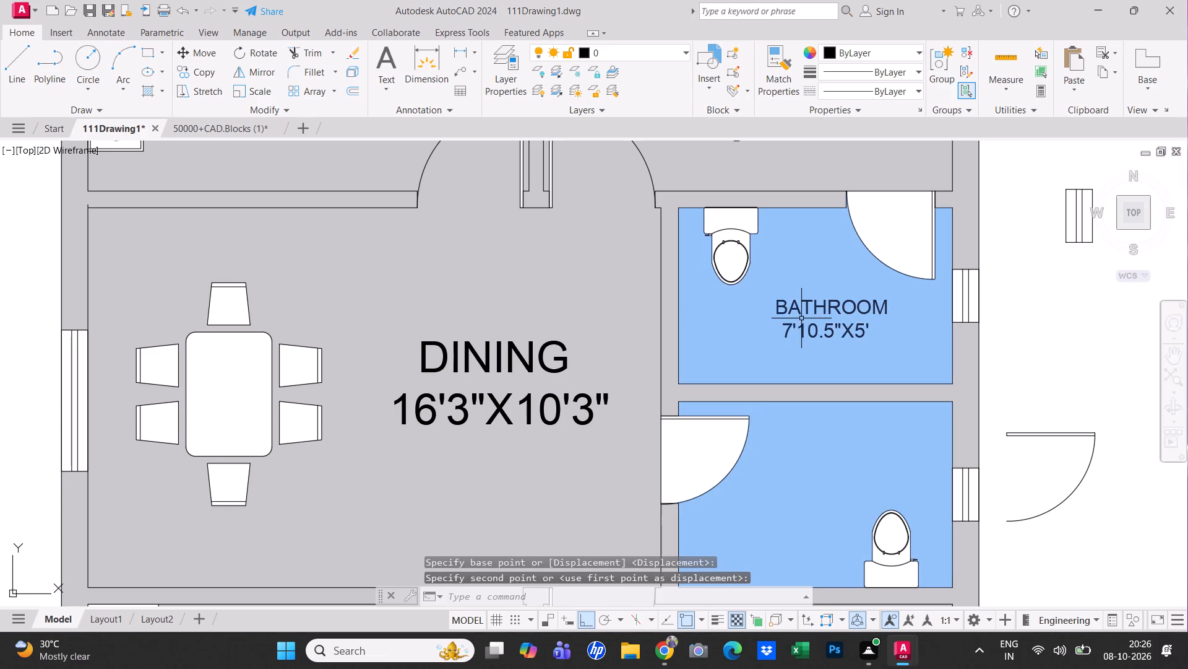
Copy the upper bathroom's label and paste it into the lower bathroom, between the door swing and the toilet.
click(795, 308)
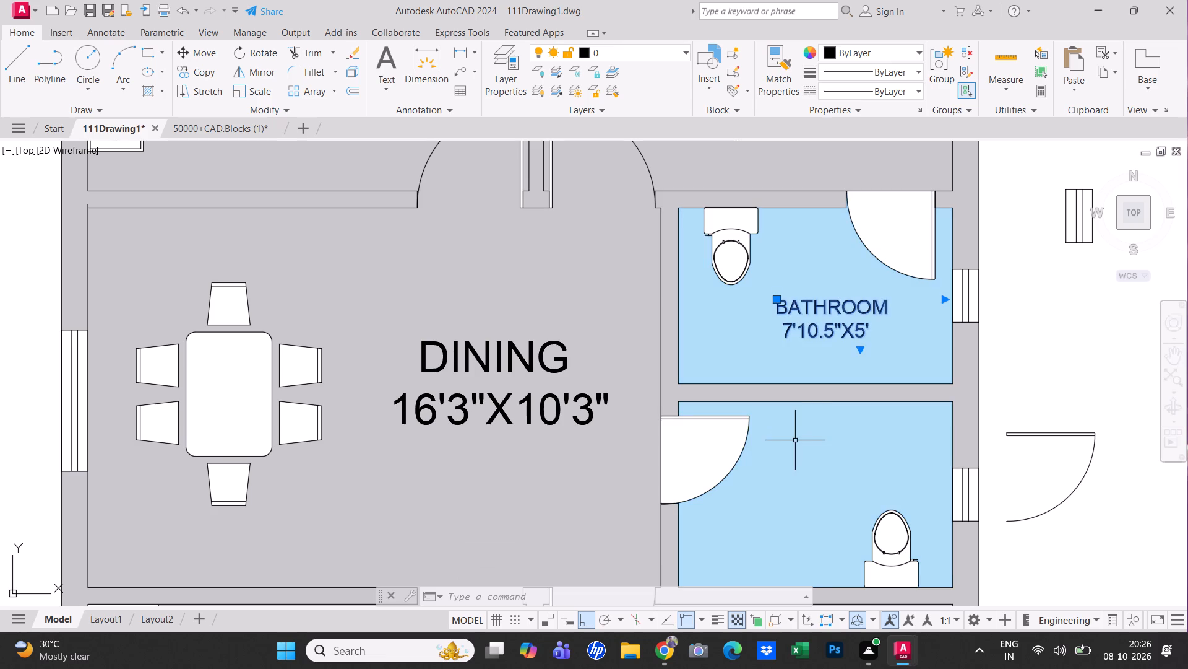
key(ctrl+c)
key(ctrl+v)
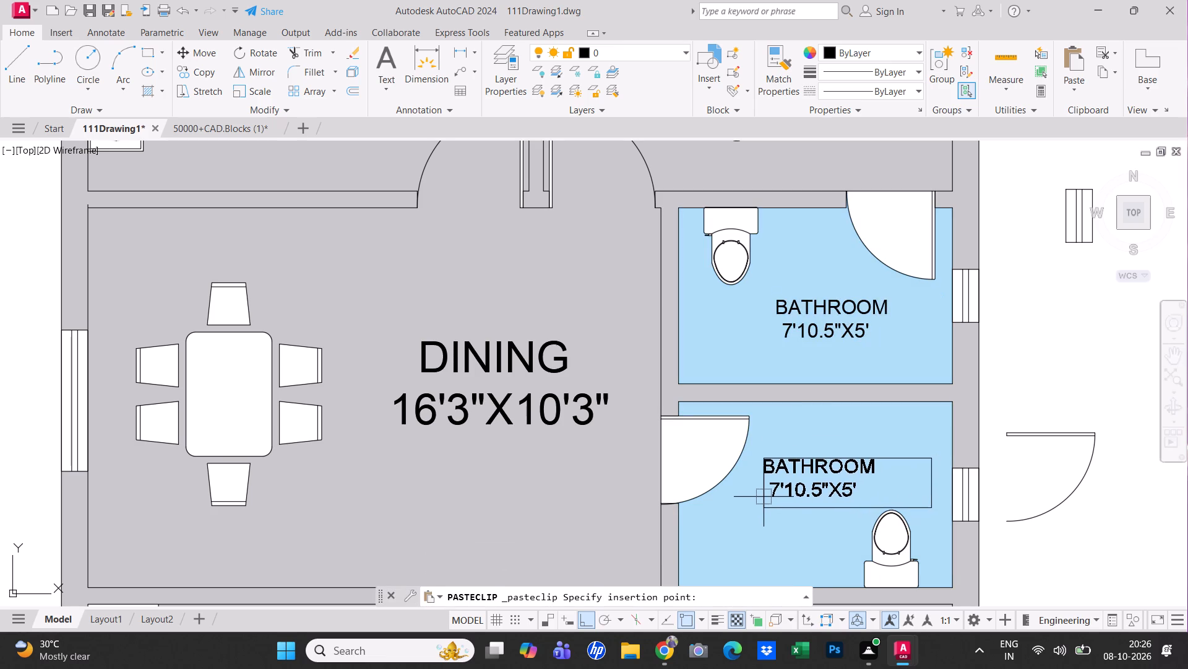
click(756, 496)
Change the size line of the lower bathroom's label to 7'10.5"X5'3".
double_click(794, 492)
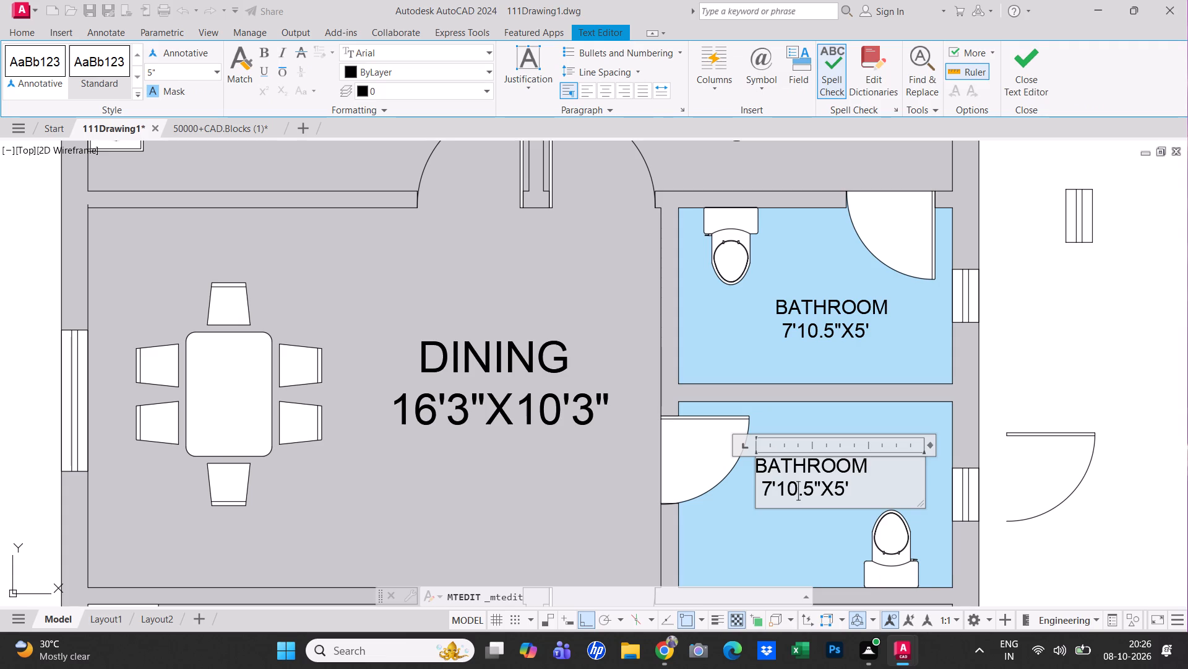
click(845, 489)
click(855, 489)
text(3")
key(Return)
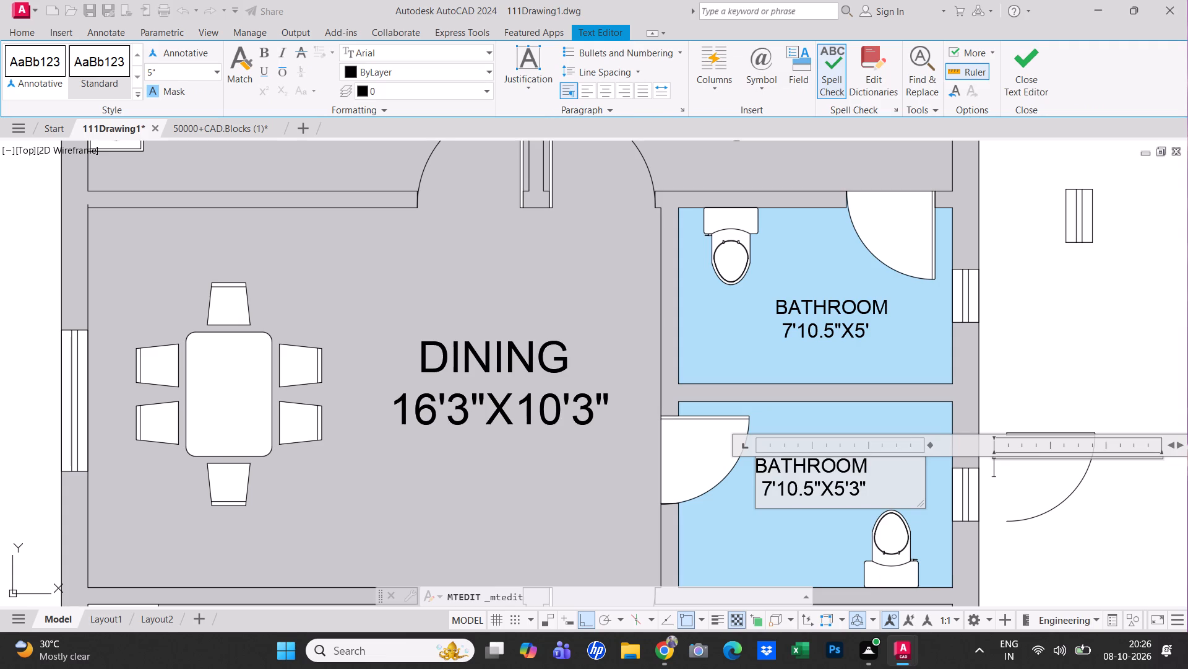
click(1067, 350)
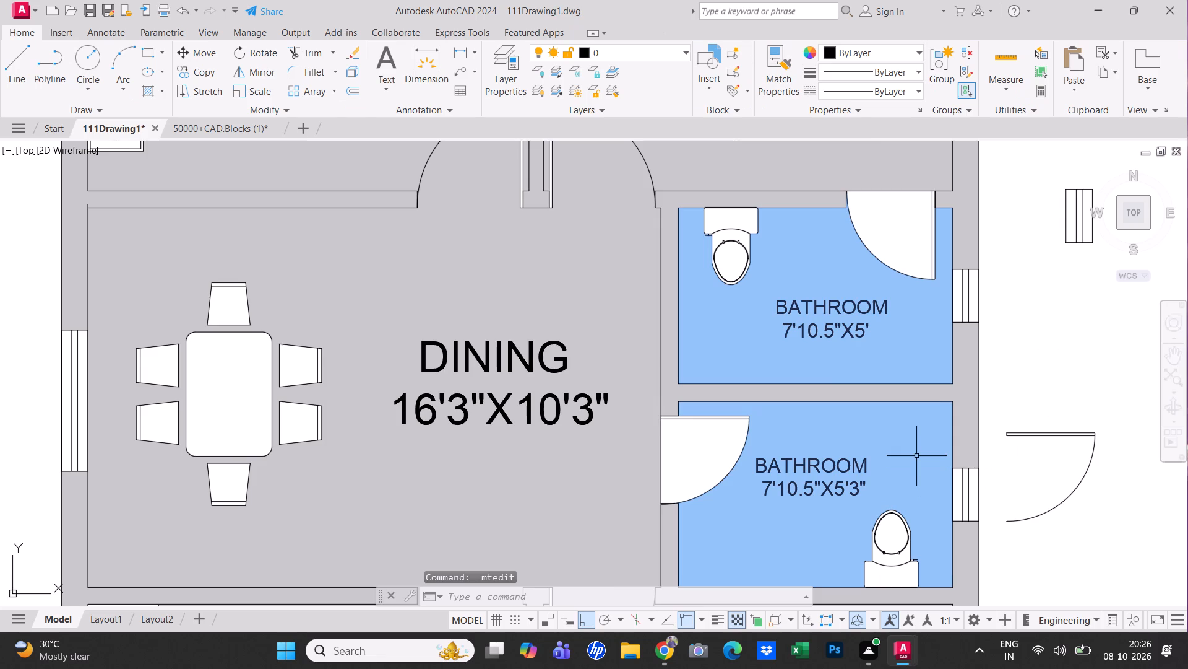
Replace the bed room text in the kitchen with KITCHEN and a second line reading 12'6"X10'.
scroll(917, 452, down, 1)
middle_drag(924, 468, 874, 351)
scroll(874, 351, down, 1)
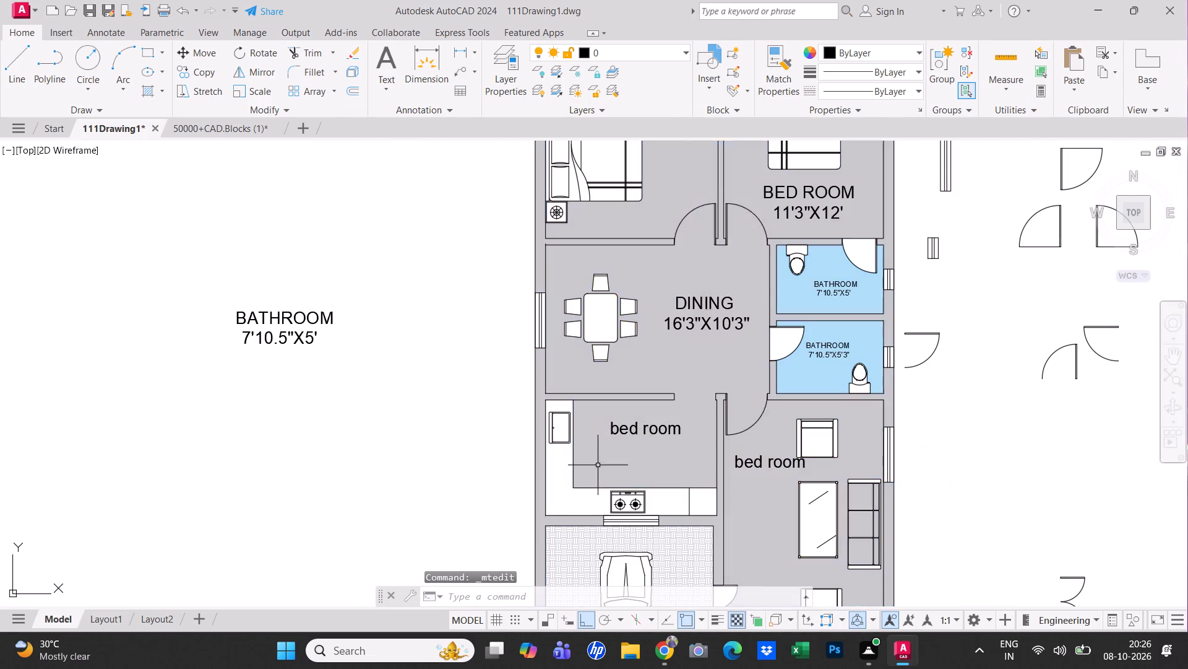
scroll(644, 418, up, 2)
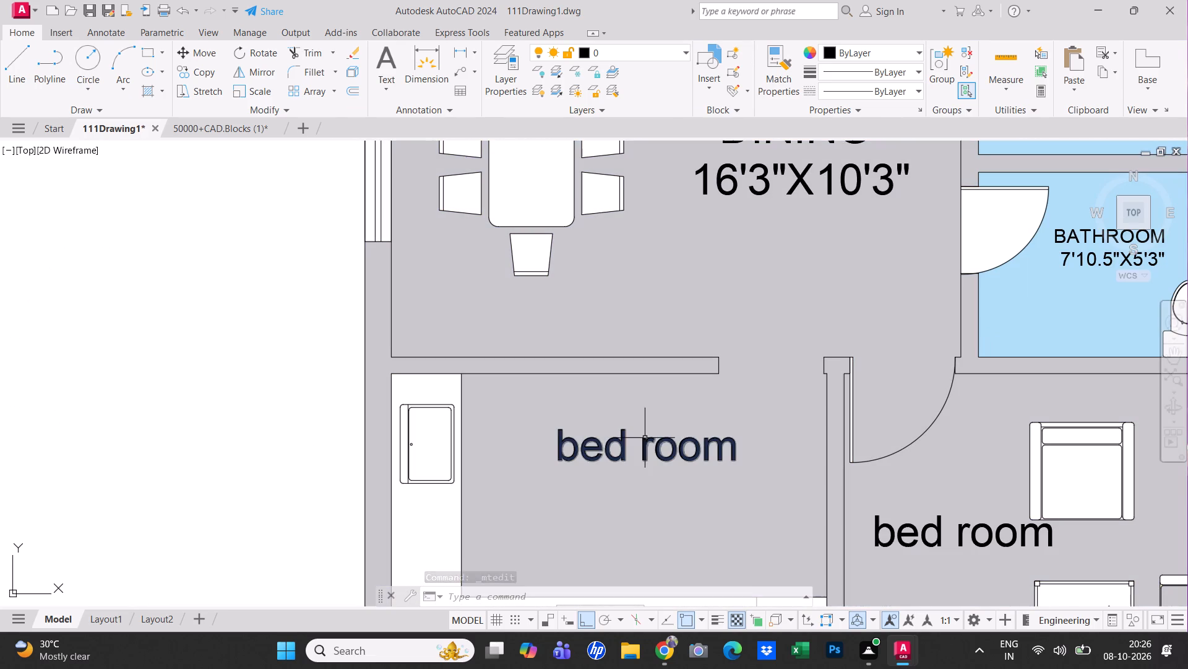
double_click(645, 442)
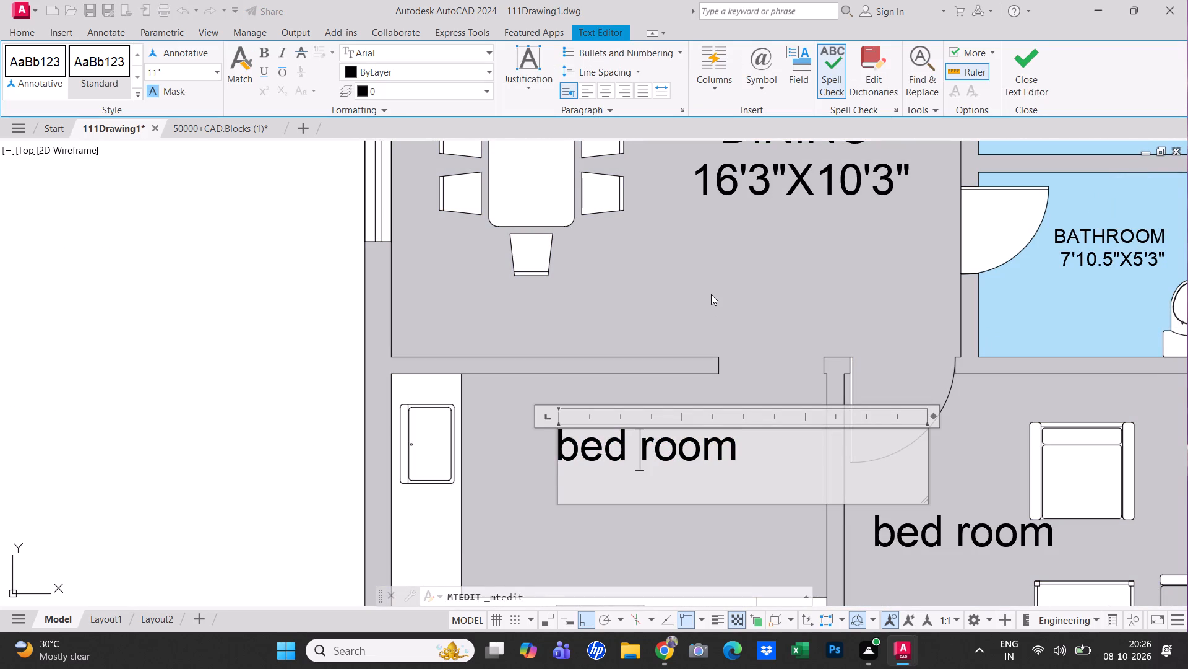
key(ctrl+a)
key(BackSpace)
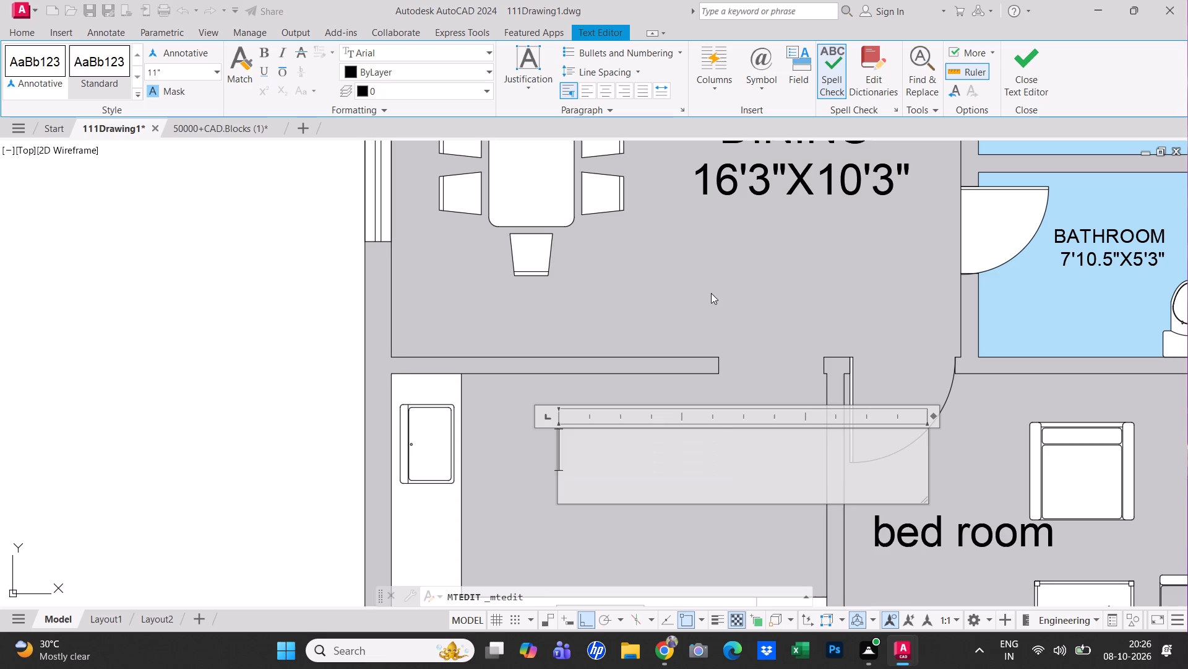
text(KI)
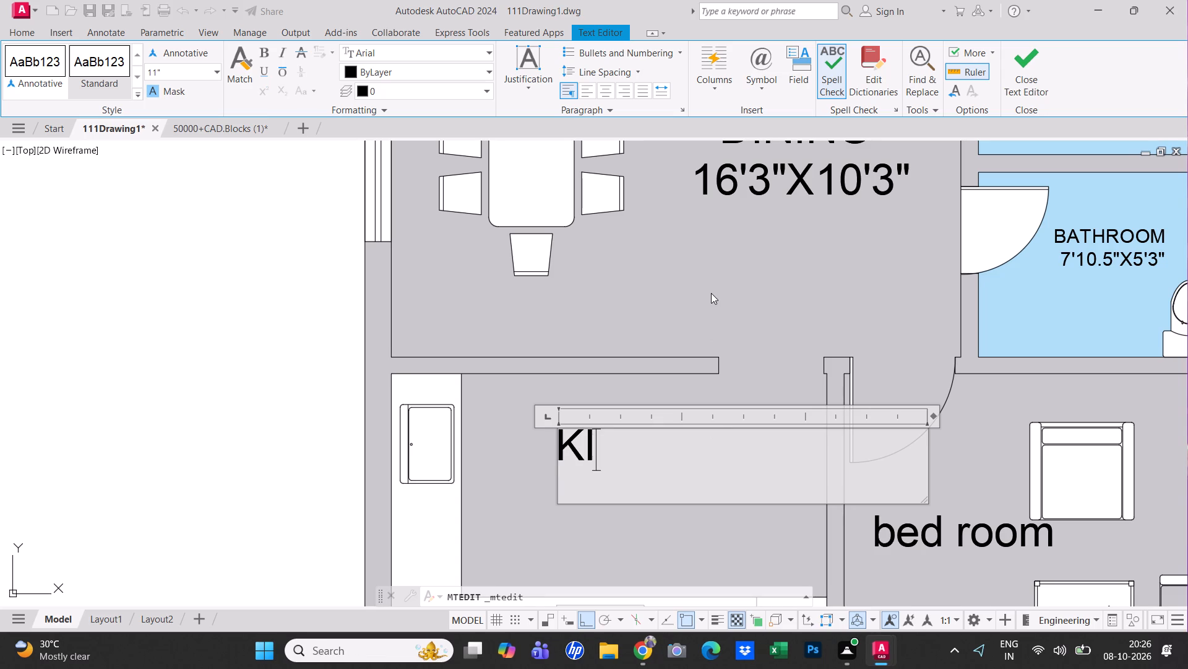
key(t)
text(CHEN)
key(Return)
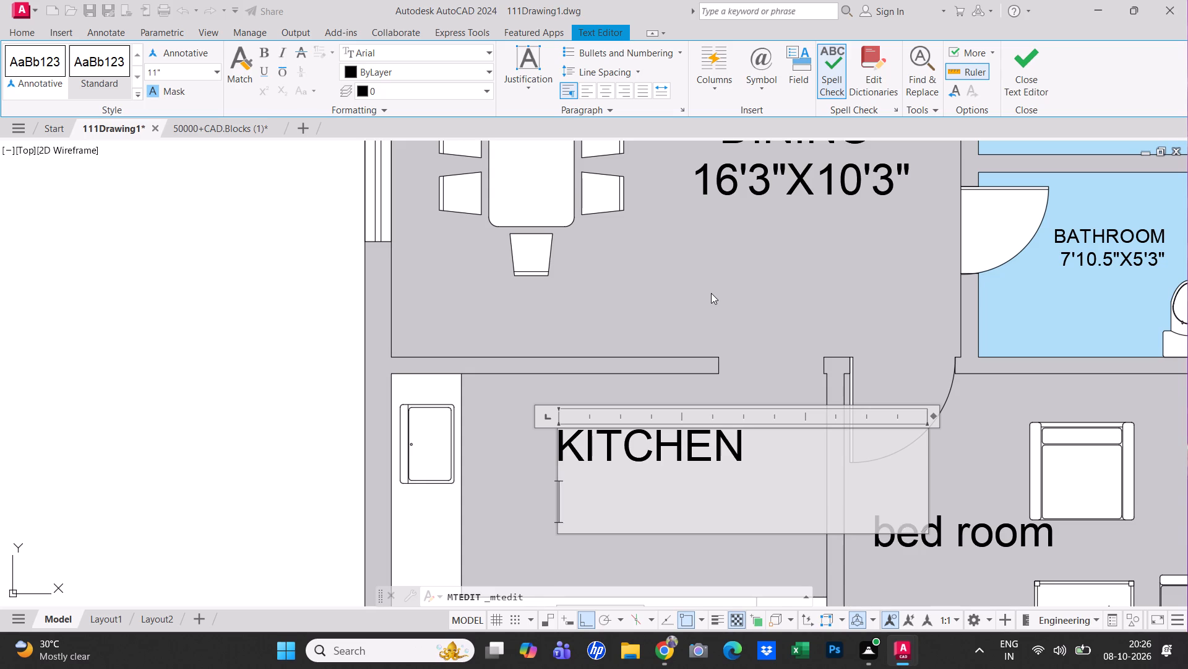
text(12)
text('6")
key(x)
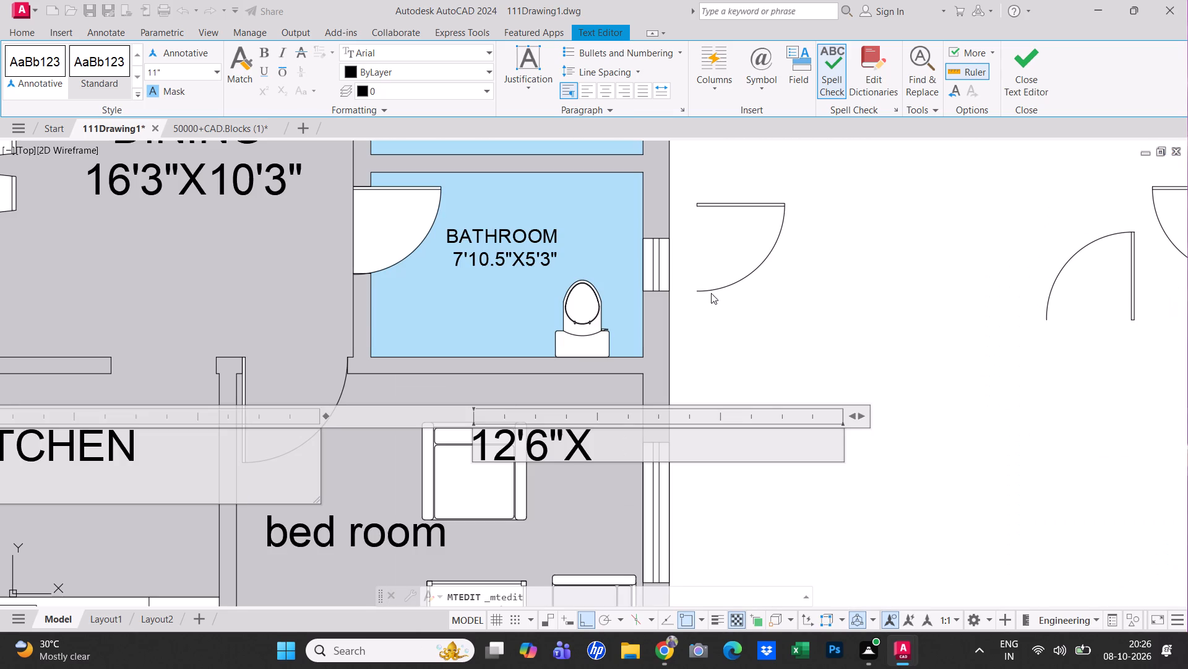
text(10')
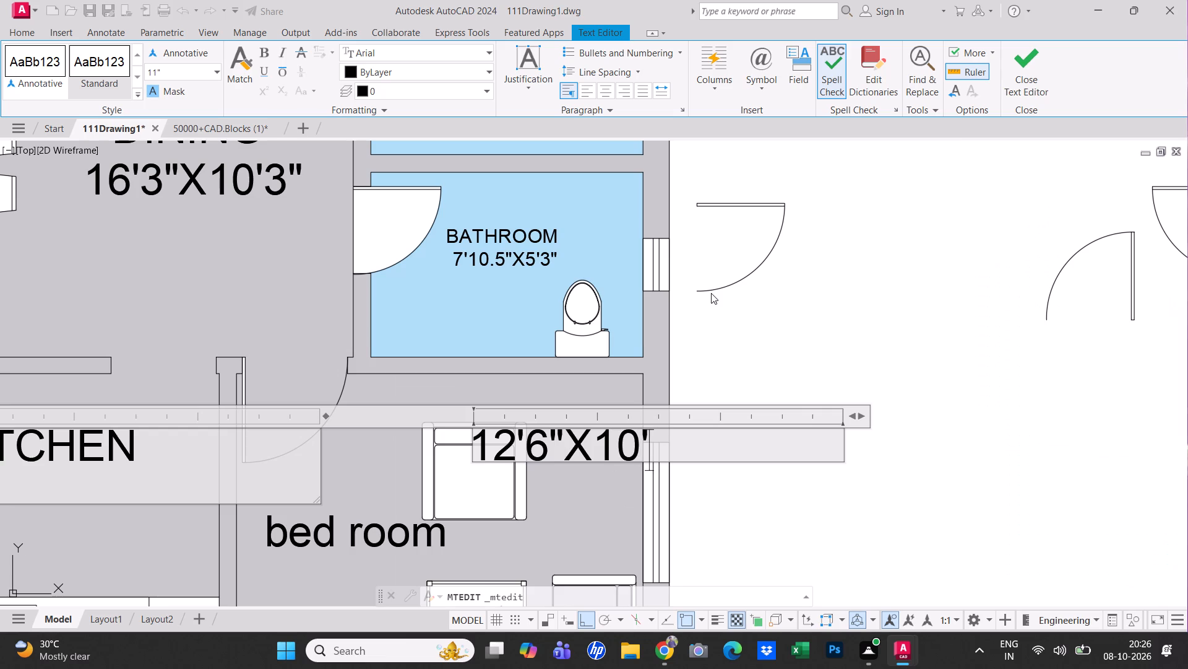
click(1078, 389)
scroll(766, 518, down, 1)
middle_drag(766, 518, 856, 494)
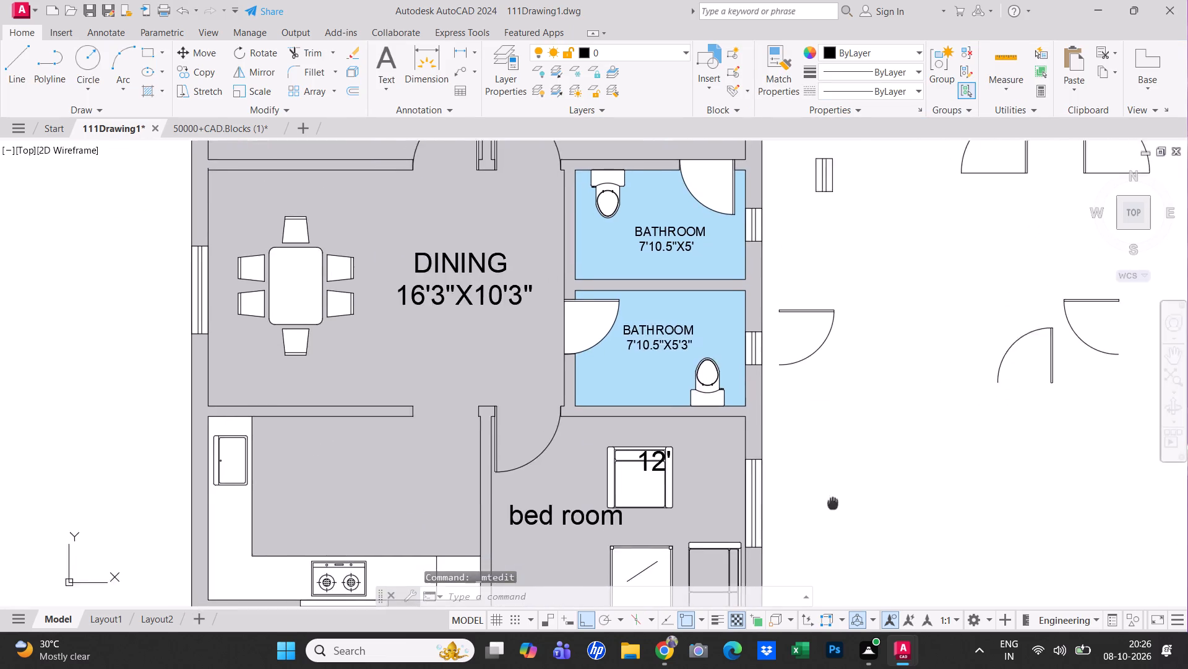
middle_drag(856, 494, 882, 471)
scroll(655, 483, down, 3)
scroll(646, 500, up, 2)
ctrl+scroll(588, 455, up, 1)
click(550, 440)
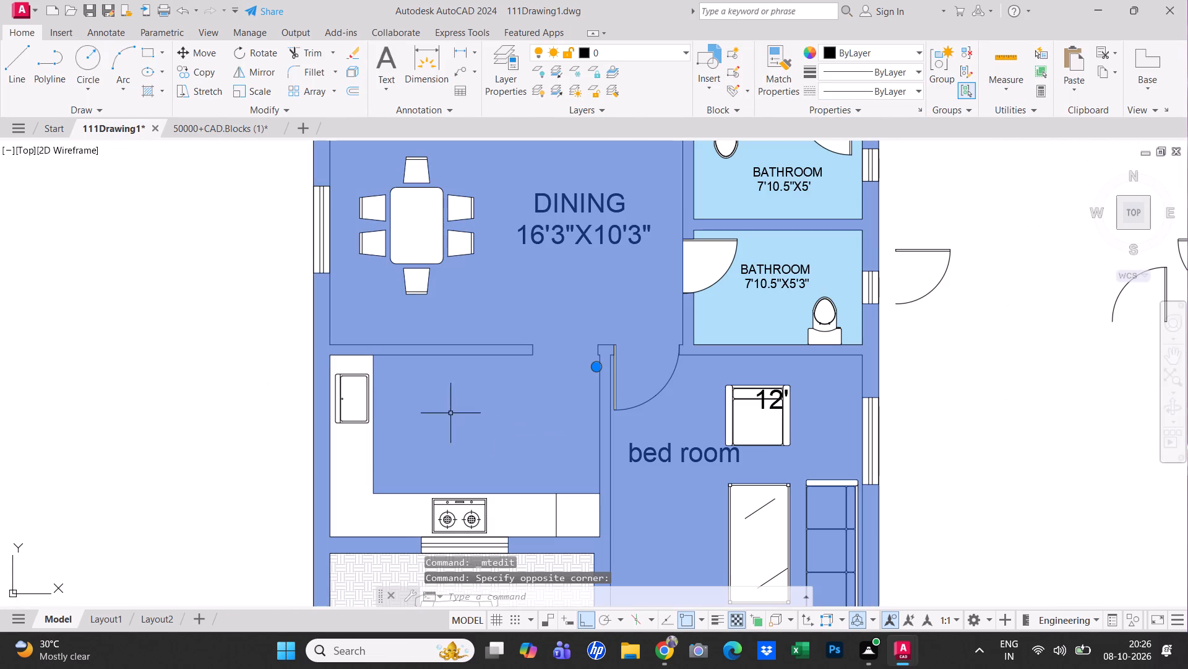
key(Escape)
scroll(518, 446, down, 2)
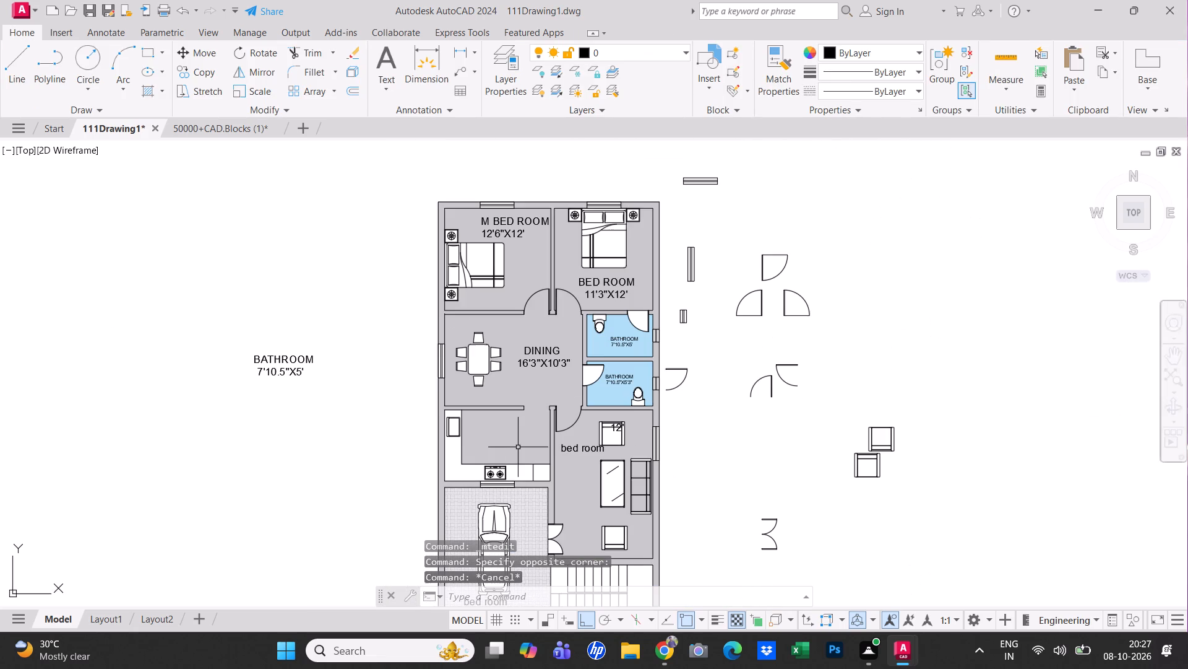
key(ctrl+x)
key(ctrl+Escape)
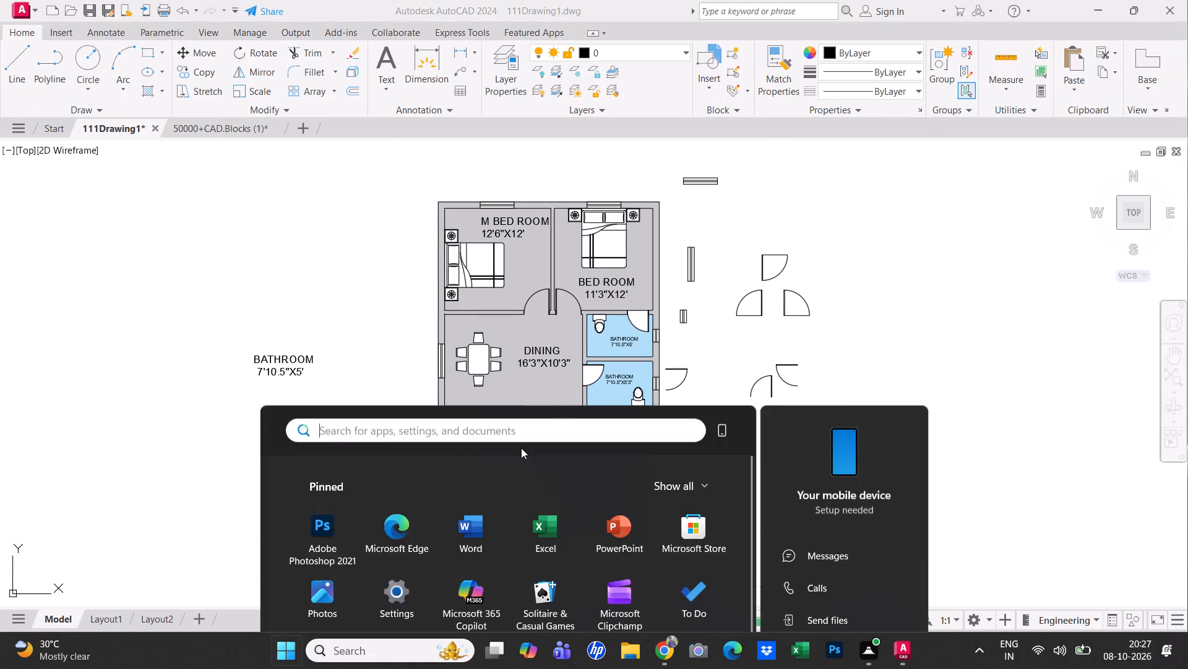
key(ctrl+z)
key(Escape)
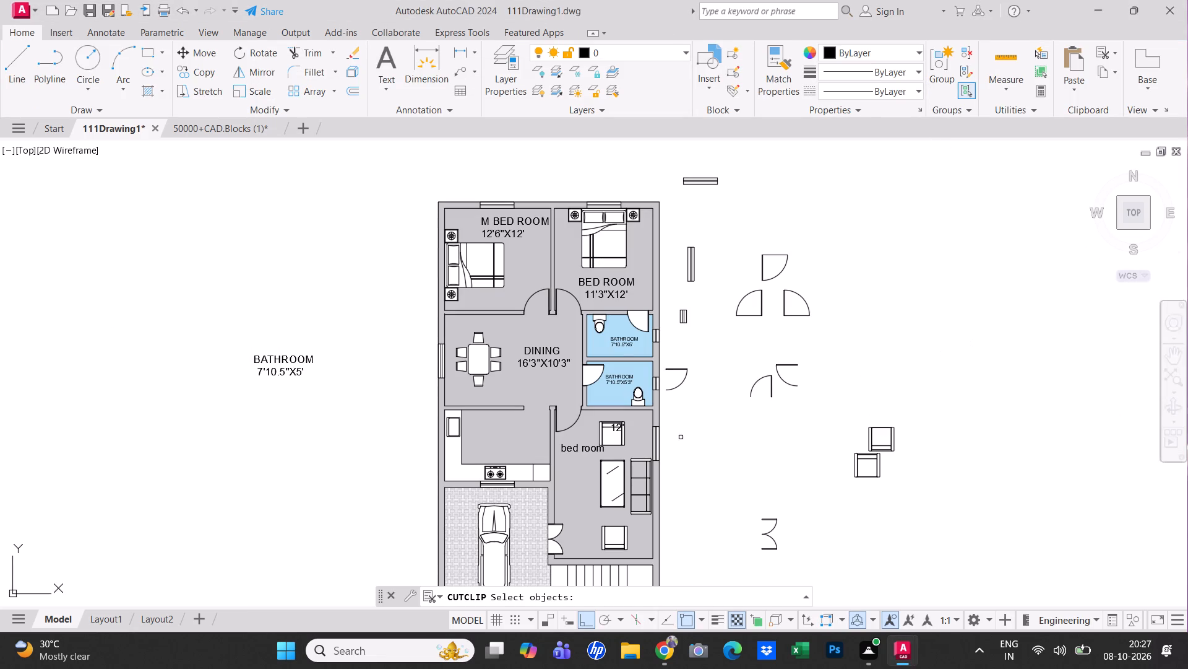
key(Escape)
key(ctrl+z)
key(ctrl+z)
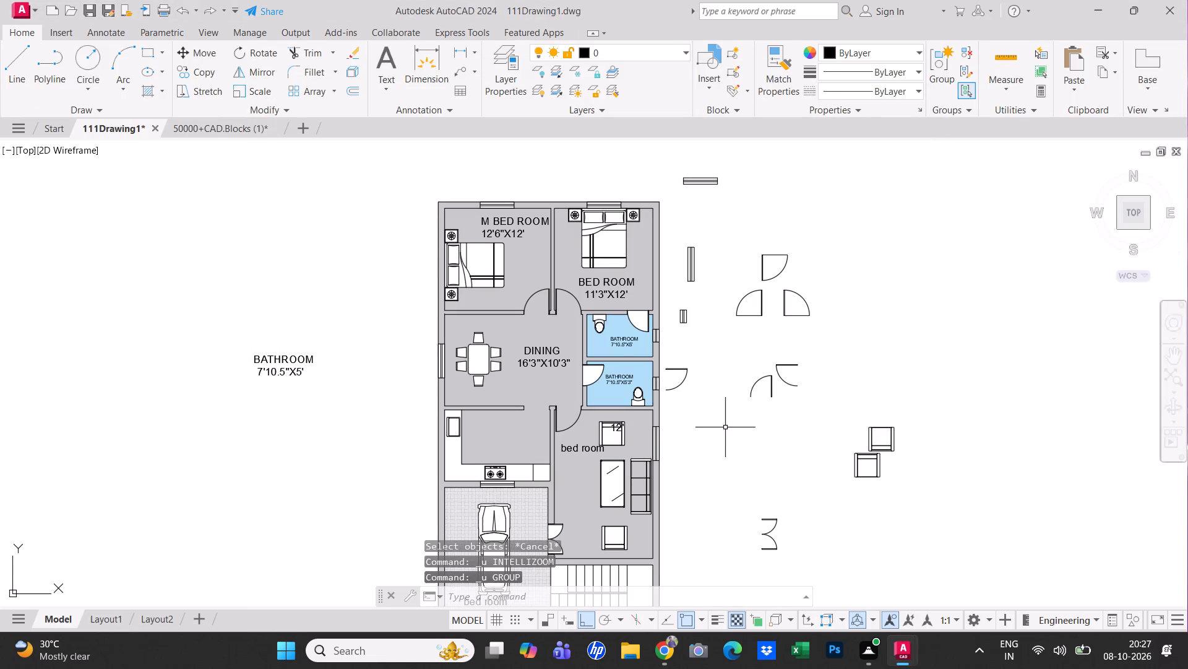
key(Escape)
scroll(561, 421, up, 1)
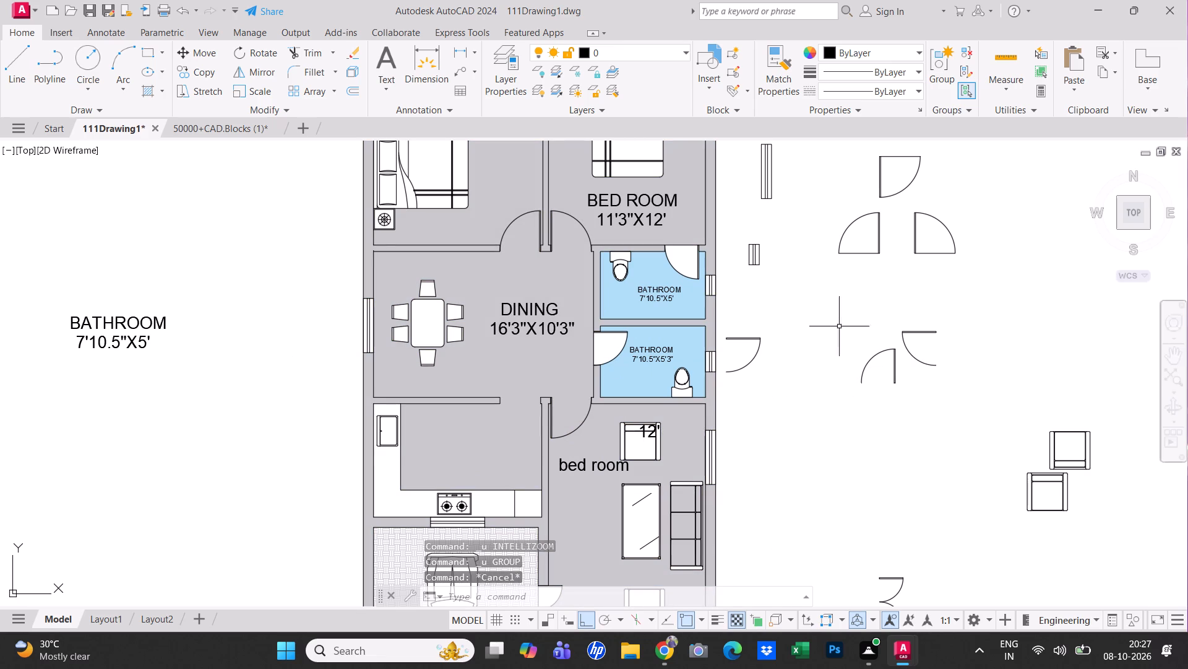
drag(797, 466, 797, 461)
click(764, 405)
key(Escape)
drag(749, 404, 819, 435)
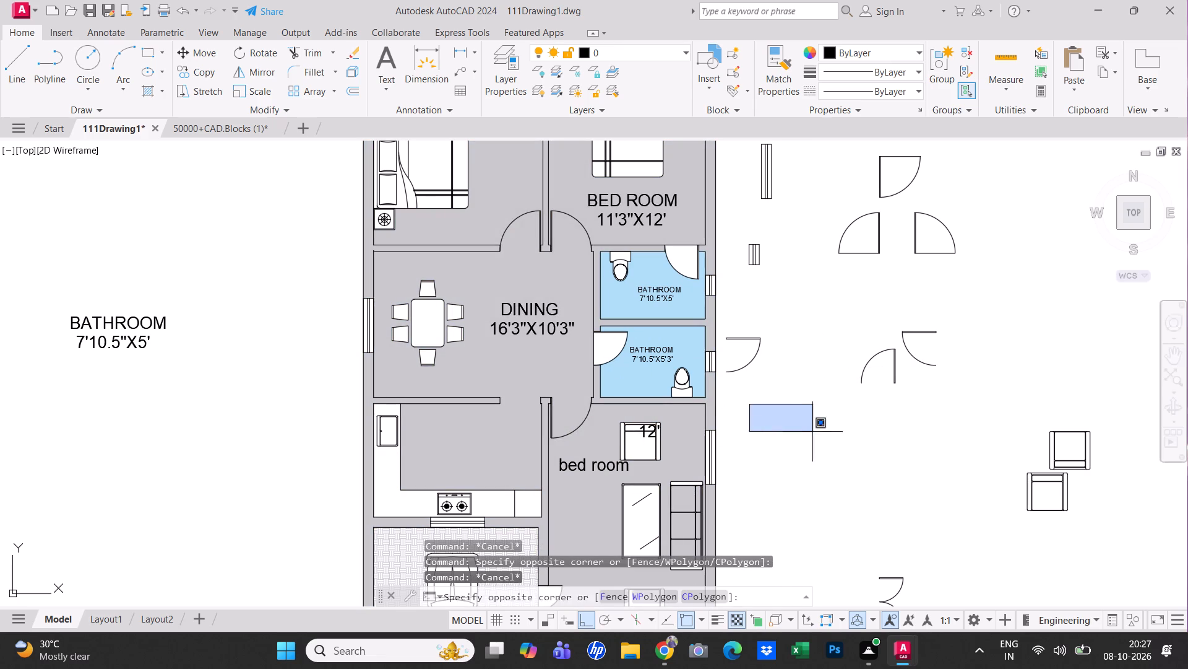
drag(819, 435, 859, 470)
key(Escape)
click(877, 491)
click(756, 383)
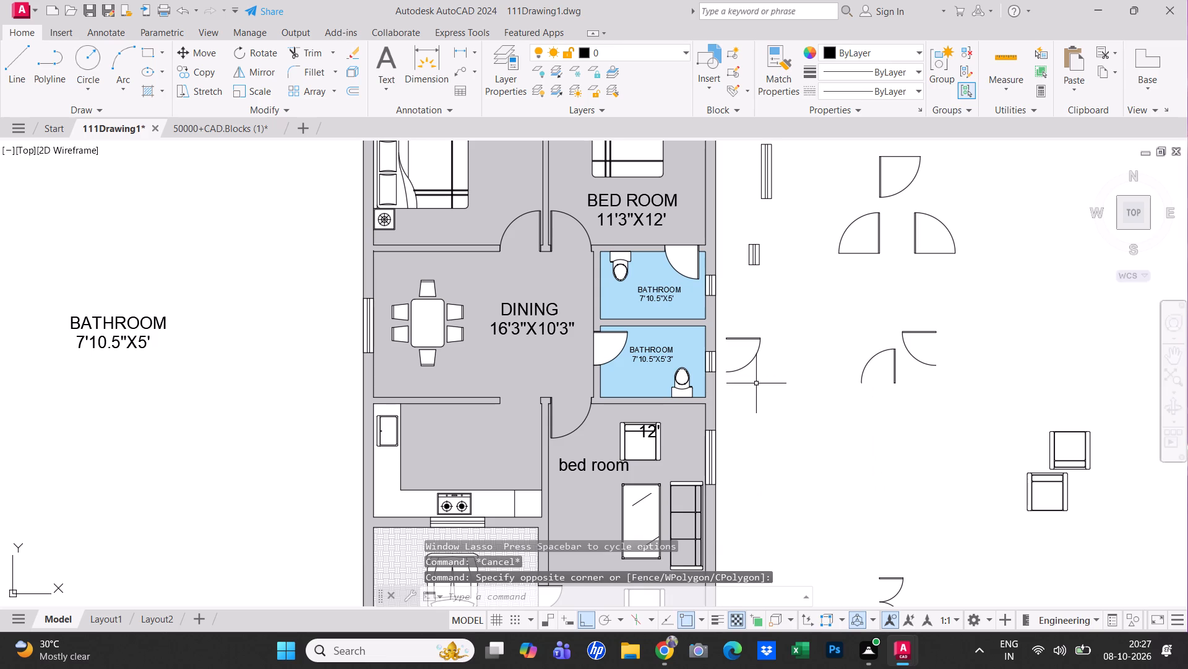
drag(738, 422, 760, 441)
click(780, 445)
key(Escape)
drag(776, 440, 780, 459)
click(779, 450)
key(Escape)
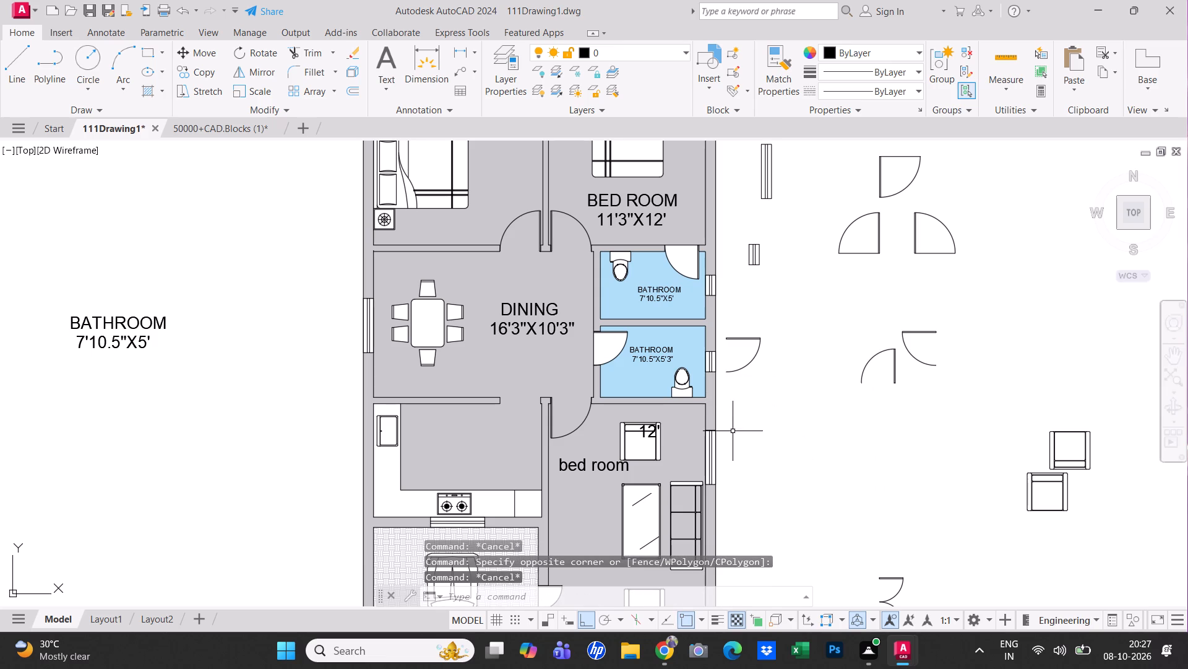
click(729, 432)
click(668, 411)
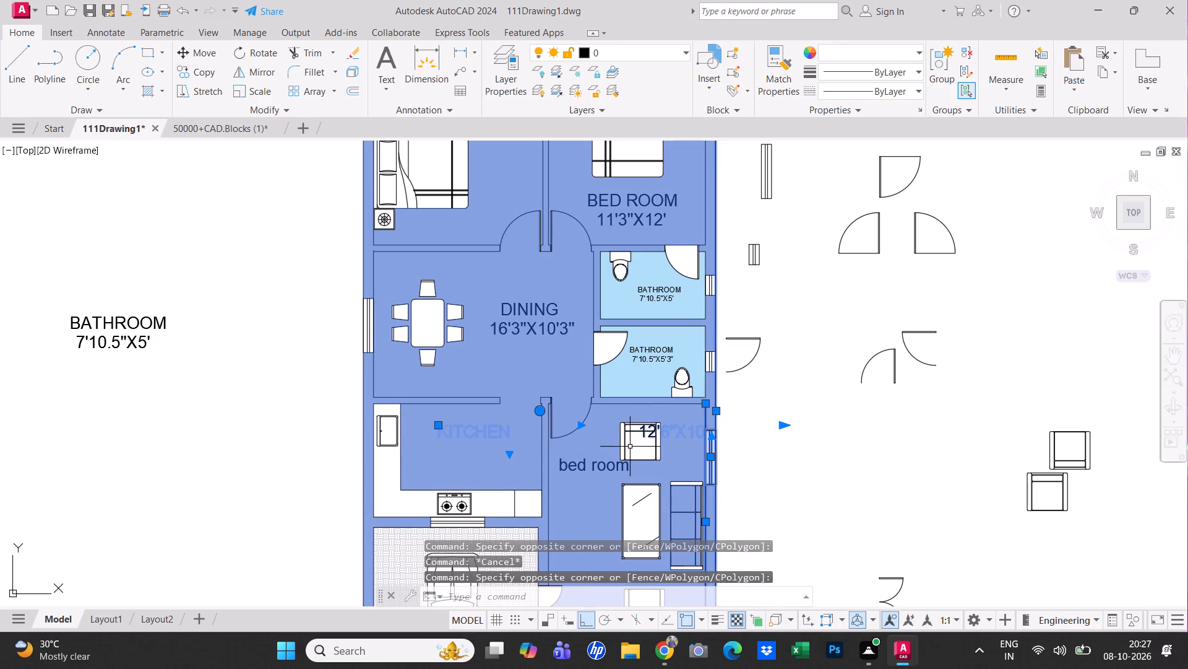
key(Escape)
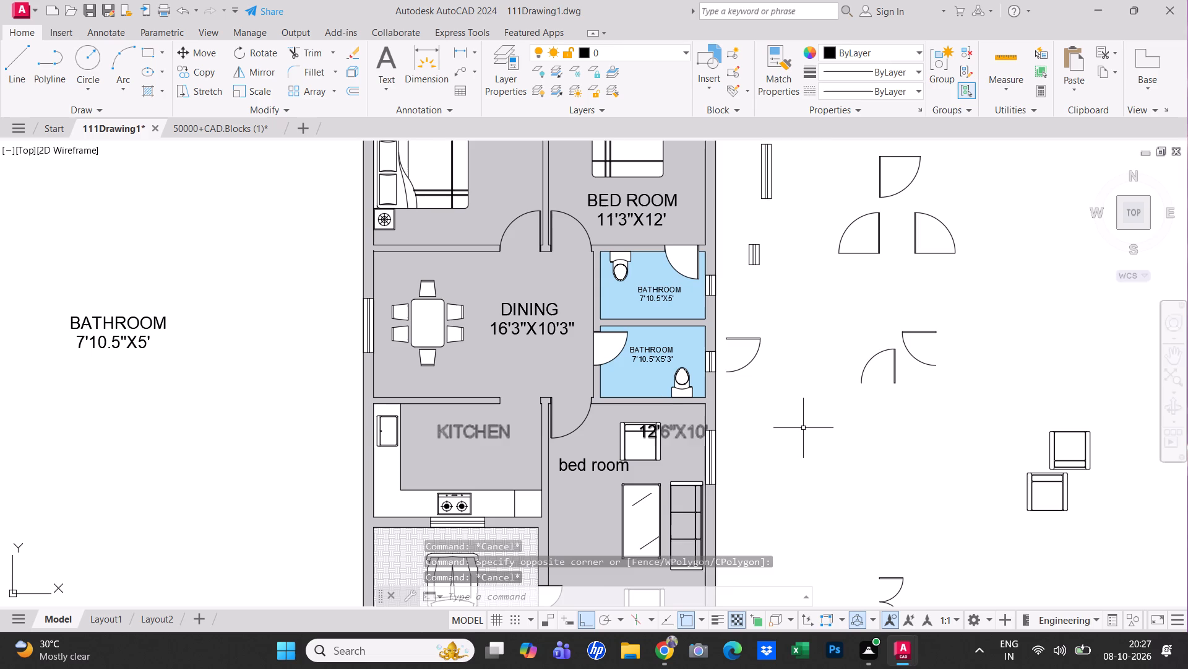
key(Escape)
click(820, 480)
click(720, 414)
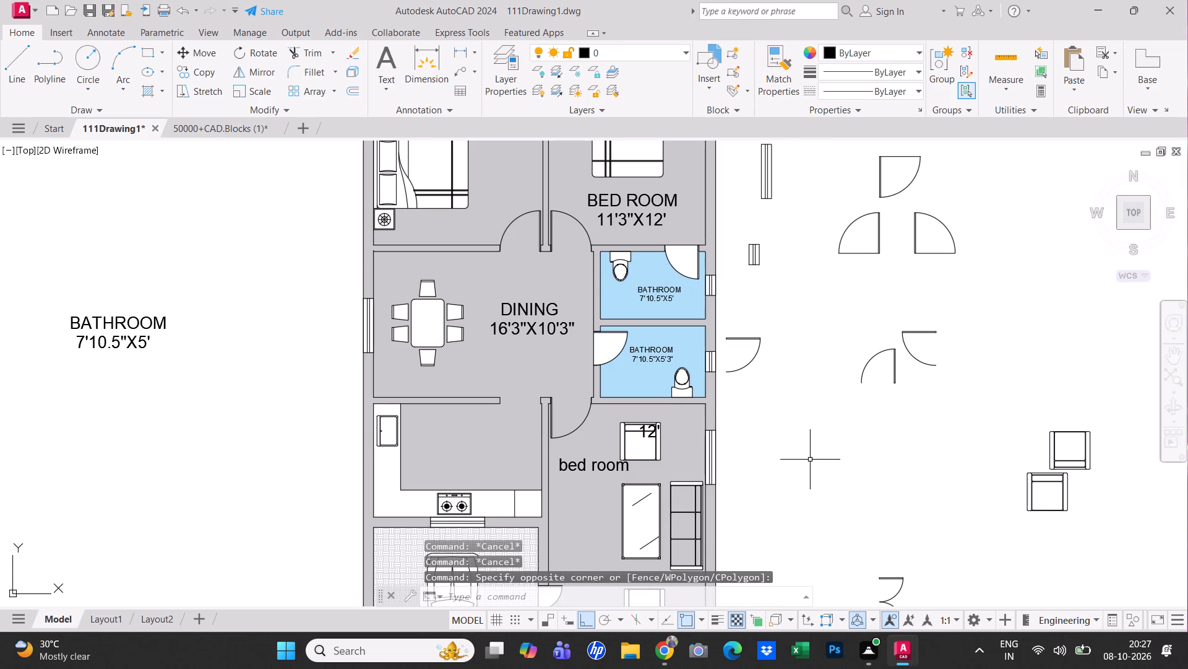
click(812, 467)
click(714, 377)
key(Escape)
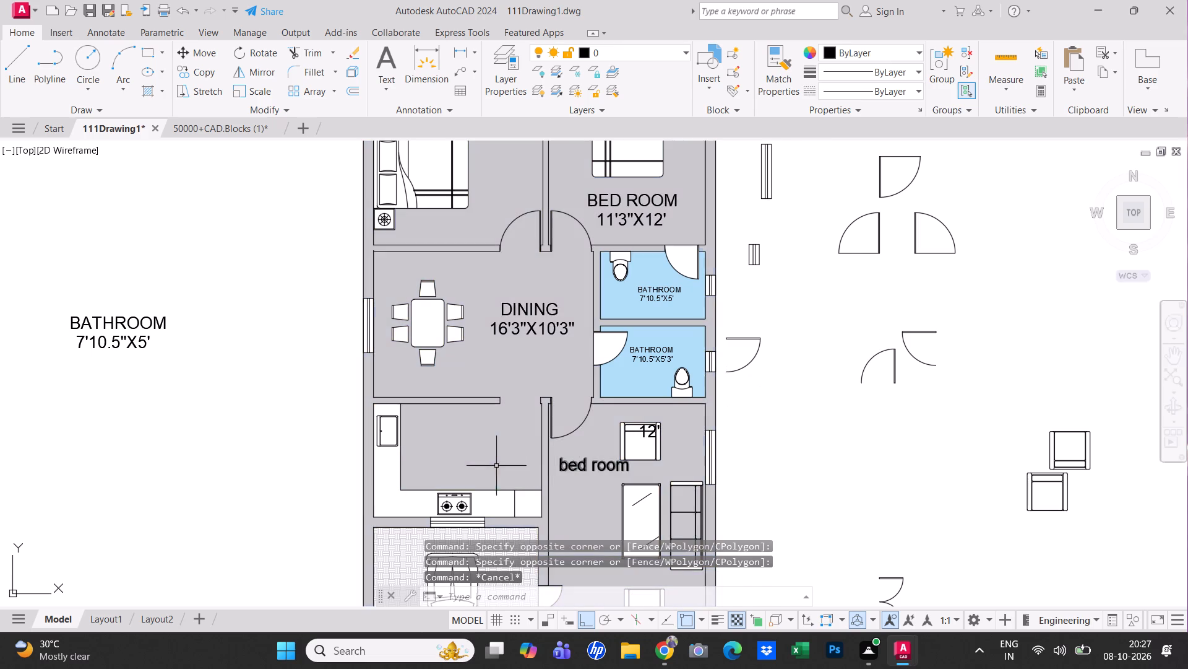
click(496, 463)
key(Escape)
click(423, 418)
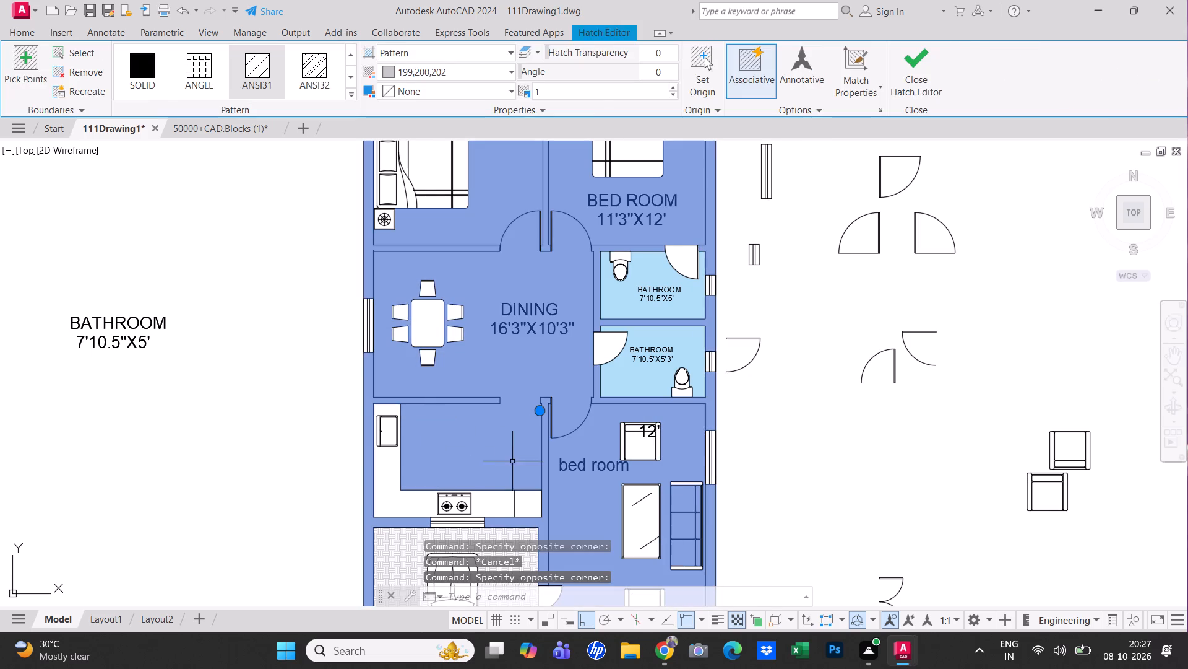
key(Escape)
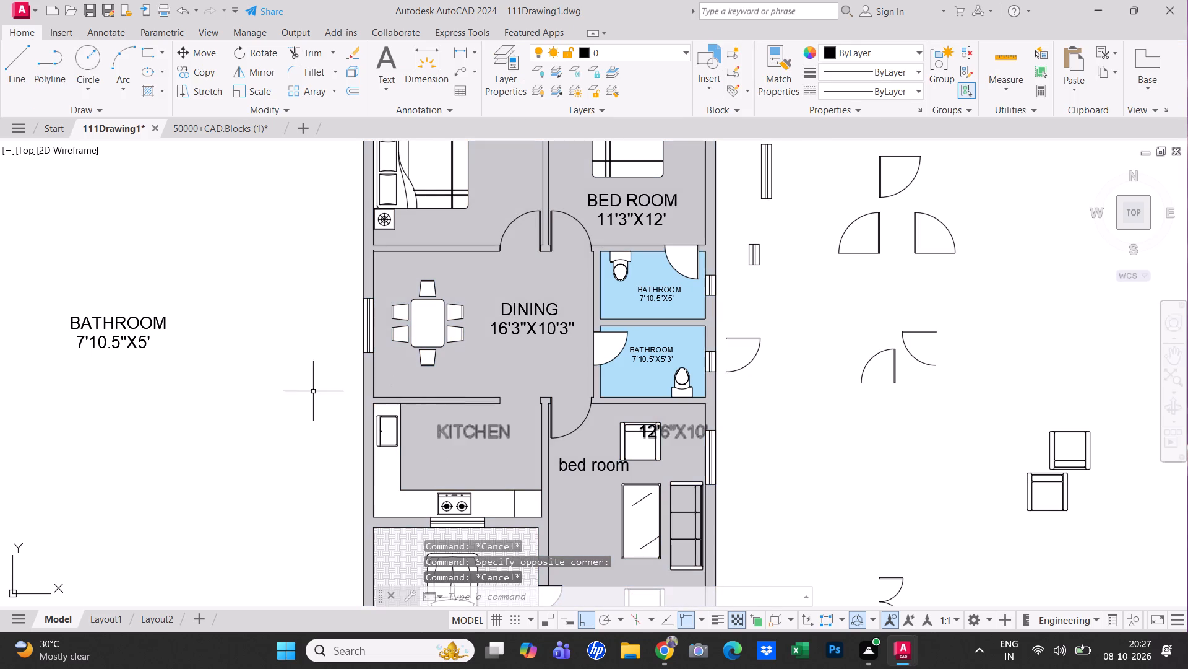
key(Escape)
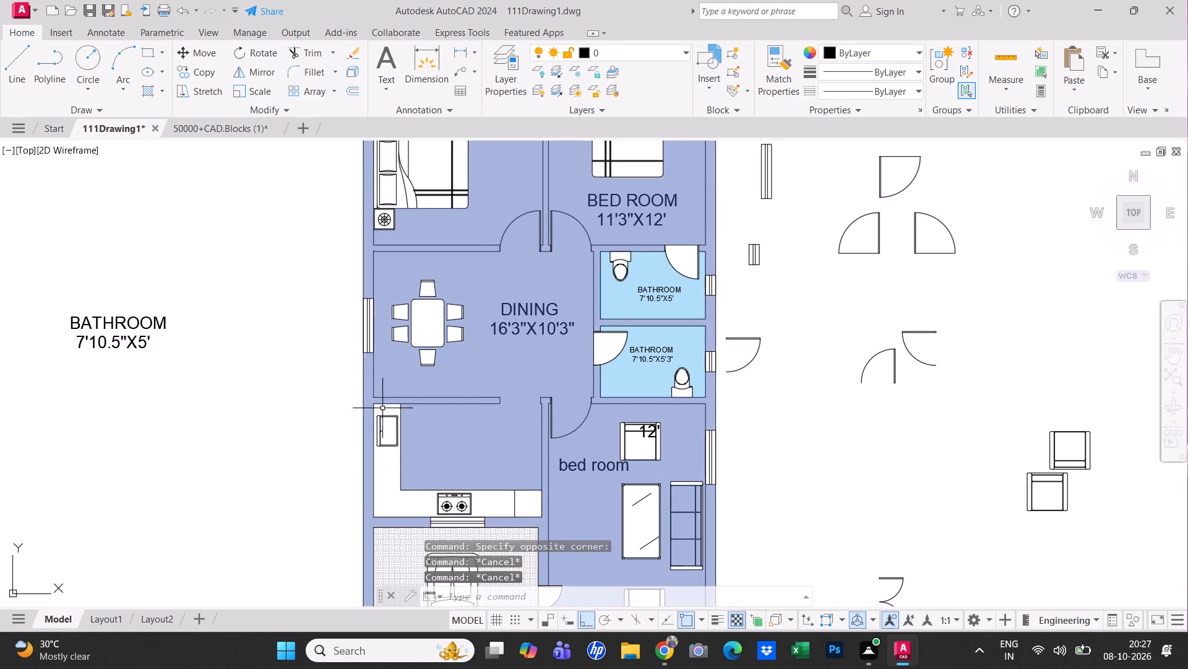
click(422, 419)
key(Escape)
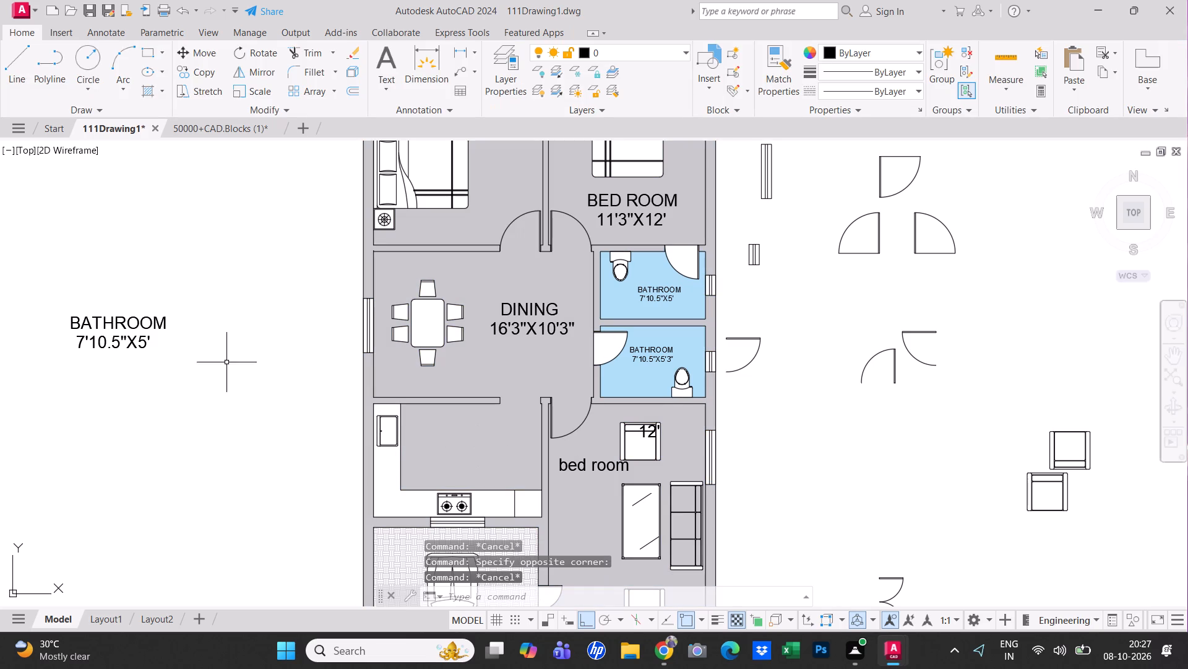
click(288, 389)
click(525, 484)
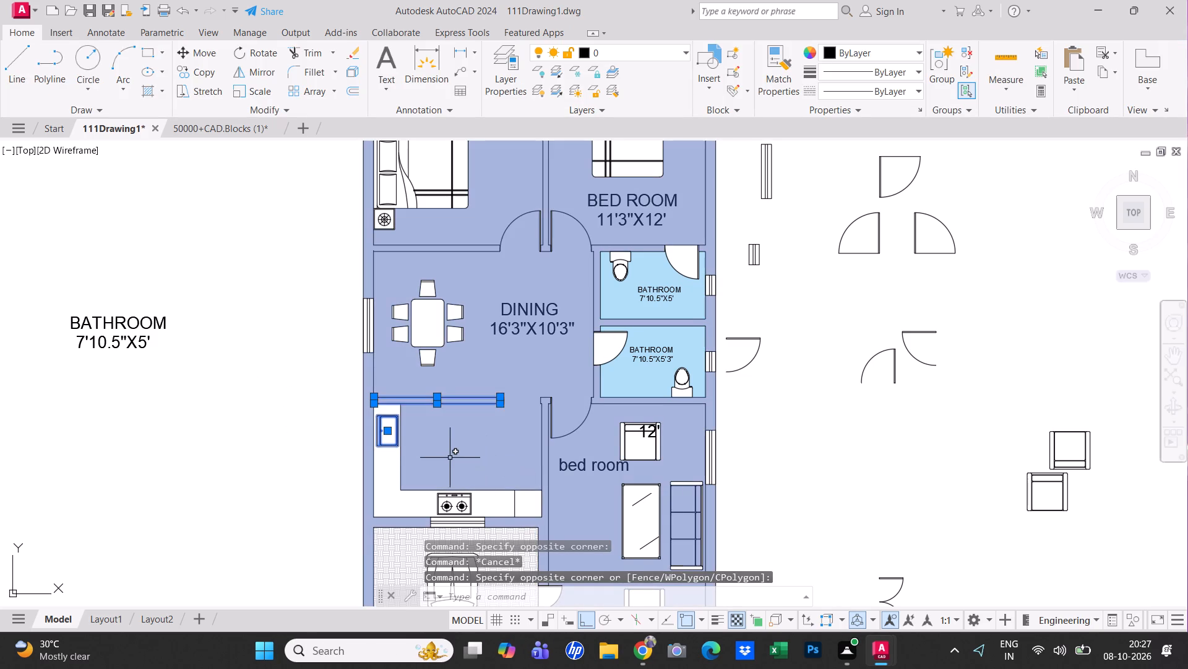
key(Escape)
Move the KITCHEN label out of the plan to the empty area beneath the spare BATHROOM label.
click(478, 432)
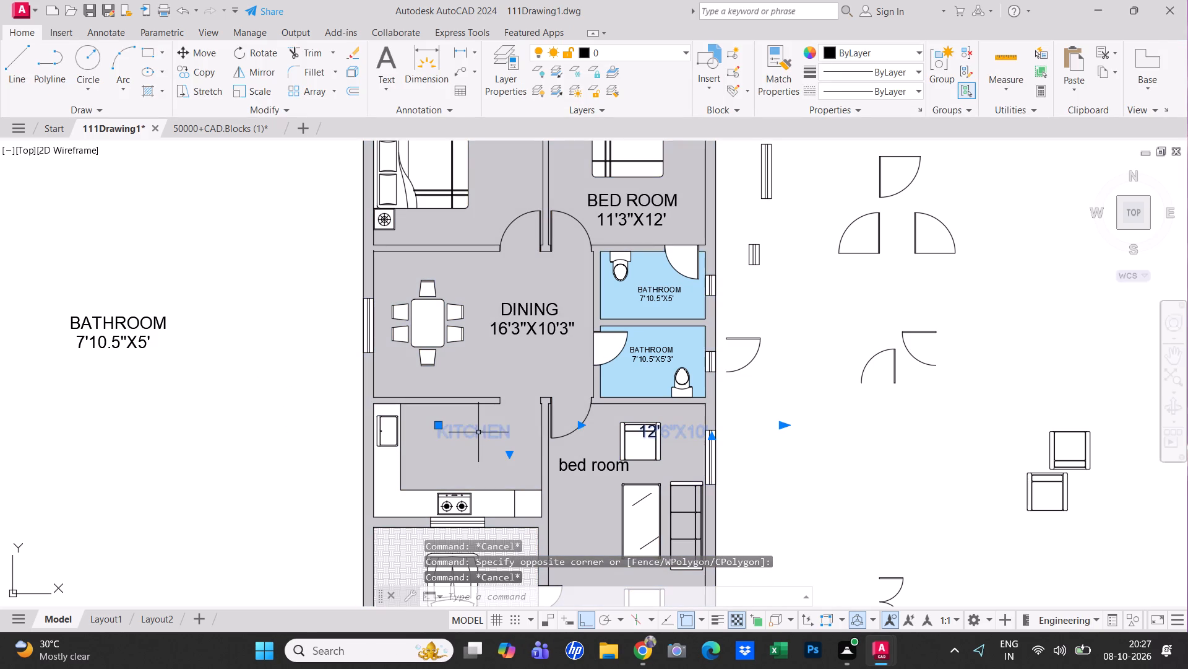
key(ctrl+c)
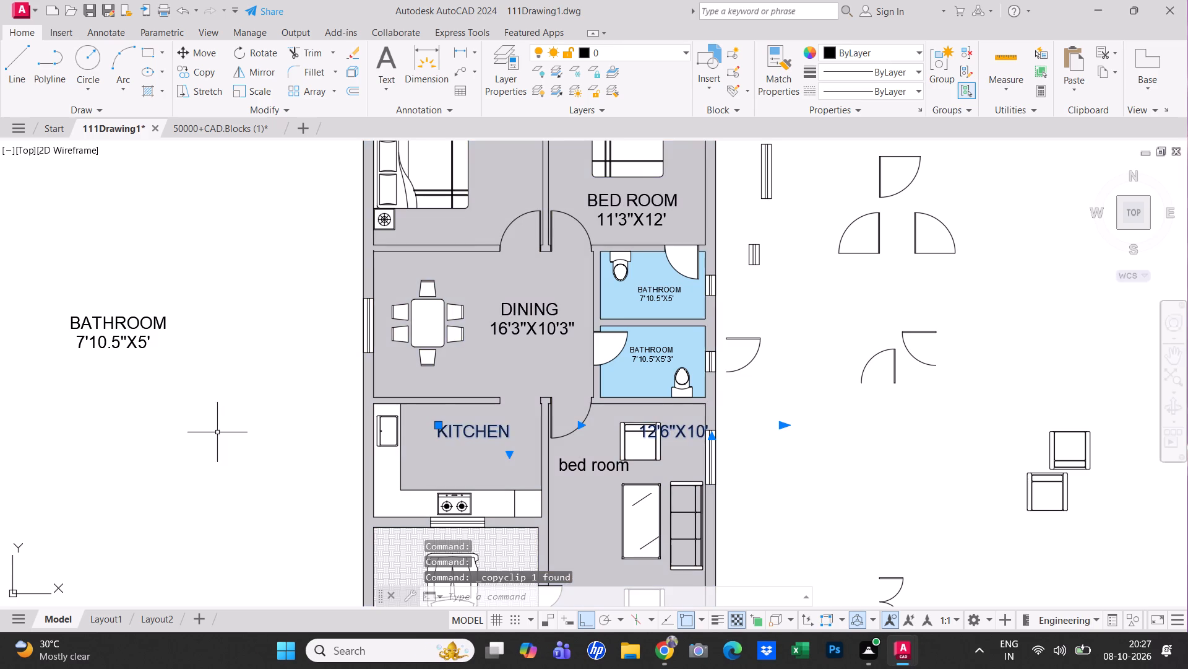
scroll(366, 469, down, 1)
middle_drag(413, 472, 517, 469)
key(ctrl+x)
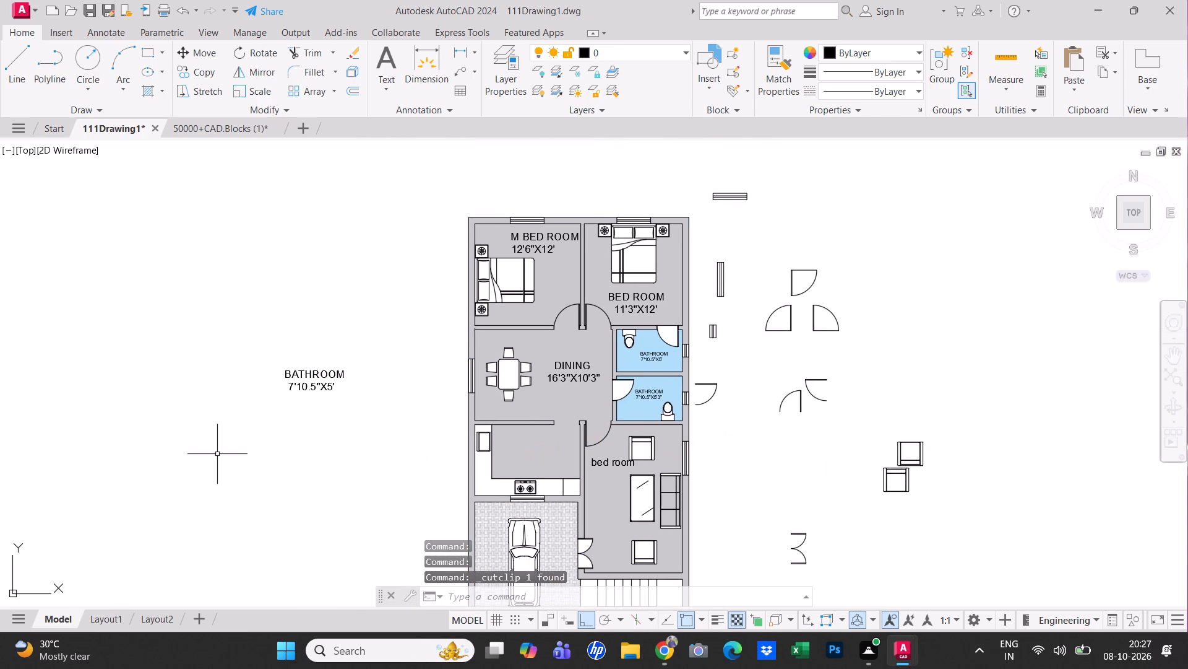
key(ctrl+v)
click(203, 470)
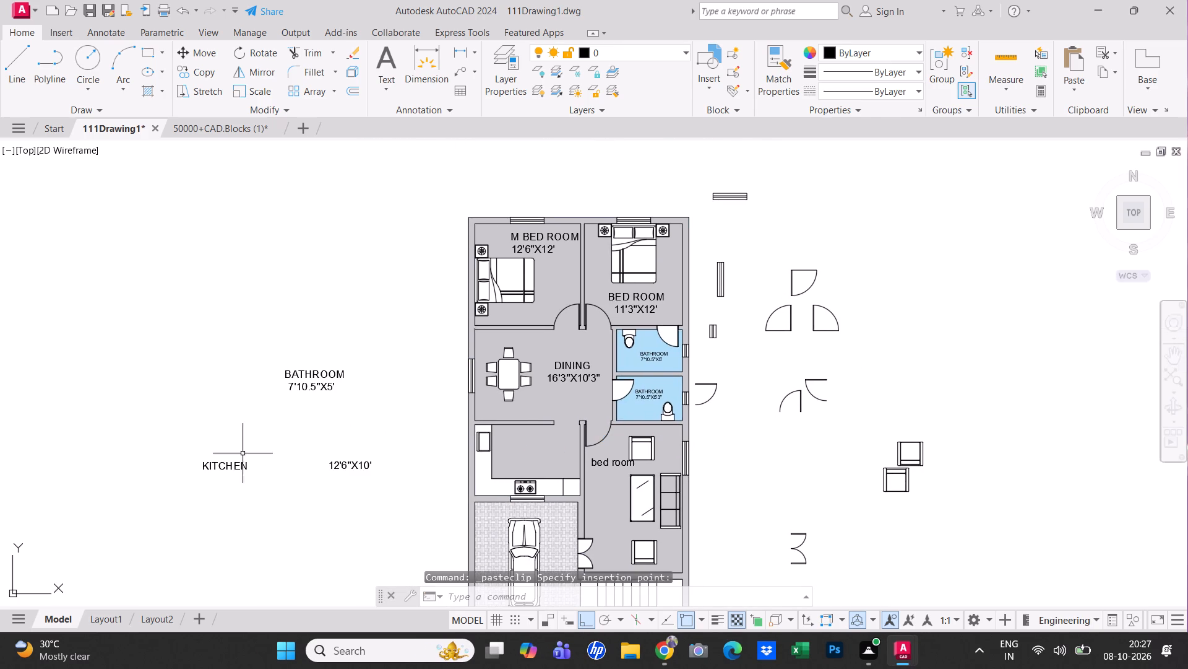
Stretch the KITCHEN label's text frame downward so the size line sits beneath the room name in one column.
click(235, 467)
scroll(244, 466, up, 1)
click(248, 488)
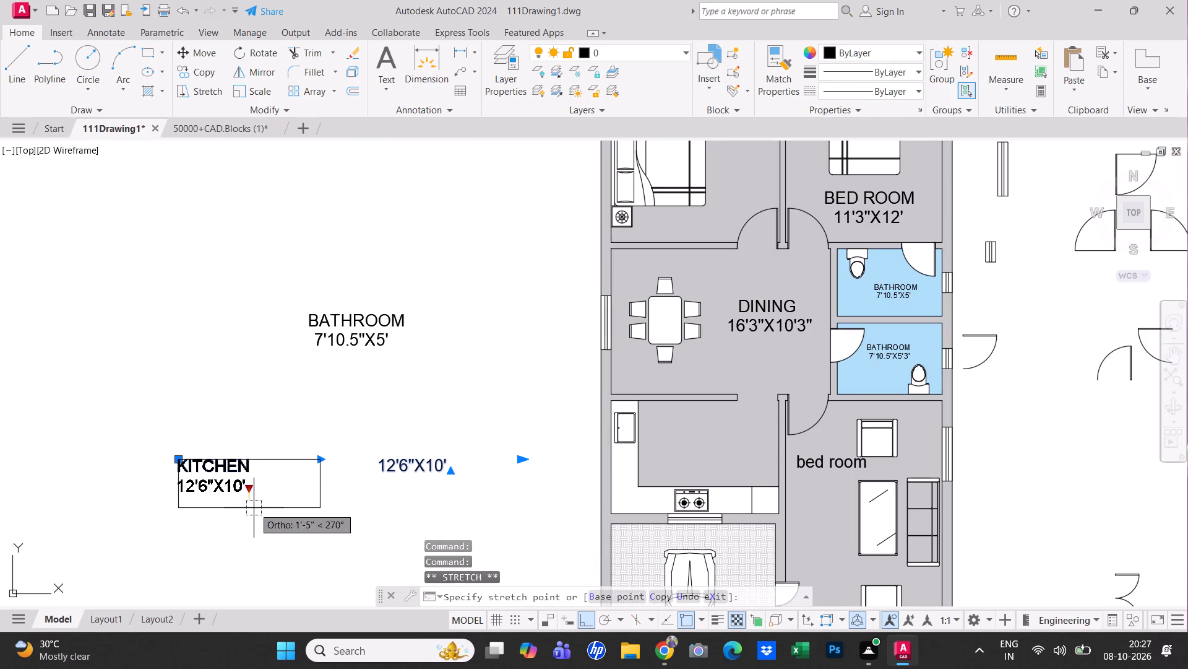
click(254, 514)
key(Escape)
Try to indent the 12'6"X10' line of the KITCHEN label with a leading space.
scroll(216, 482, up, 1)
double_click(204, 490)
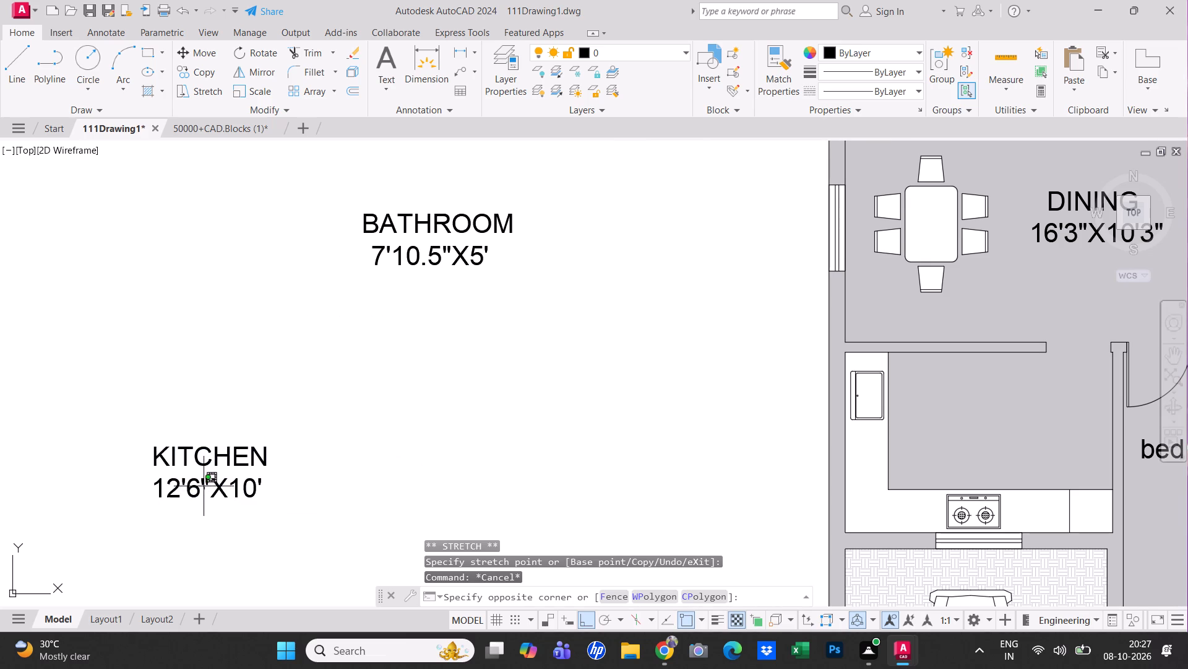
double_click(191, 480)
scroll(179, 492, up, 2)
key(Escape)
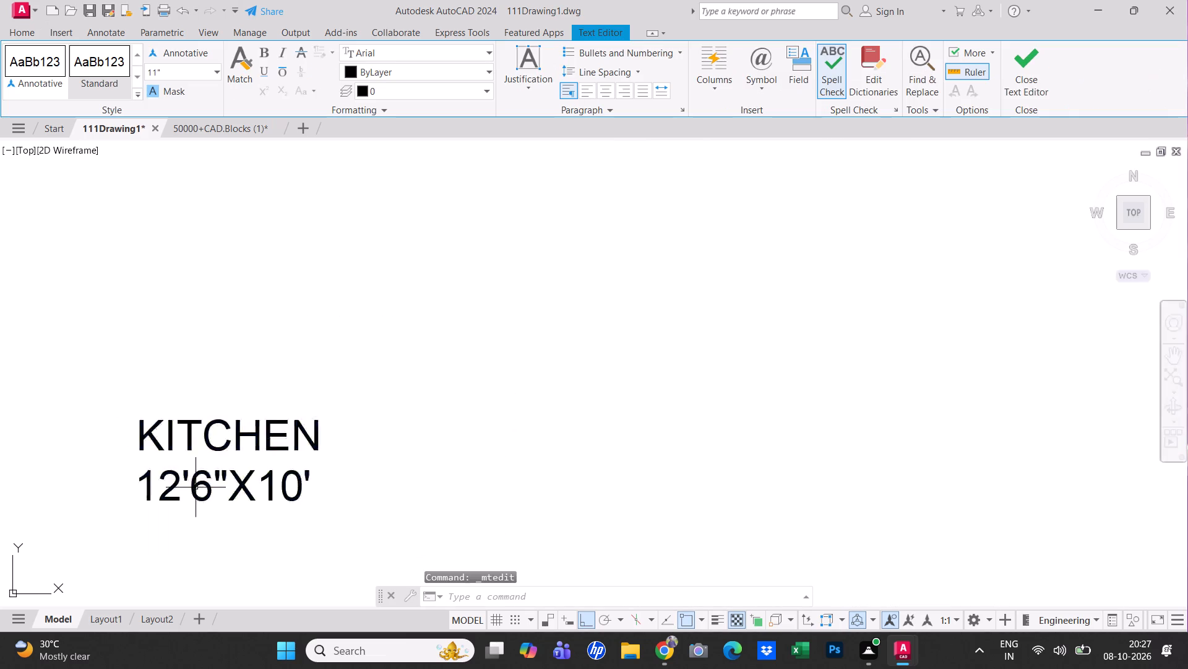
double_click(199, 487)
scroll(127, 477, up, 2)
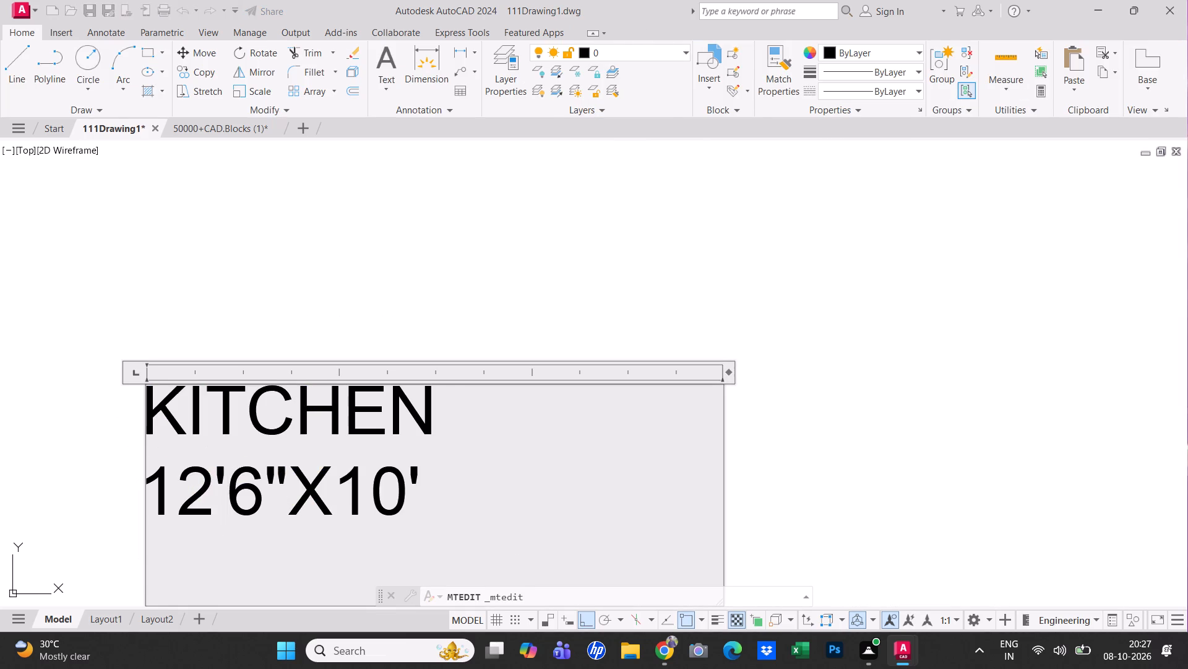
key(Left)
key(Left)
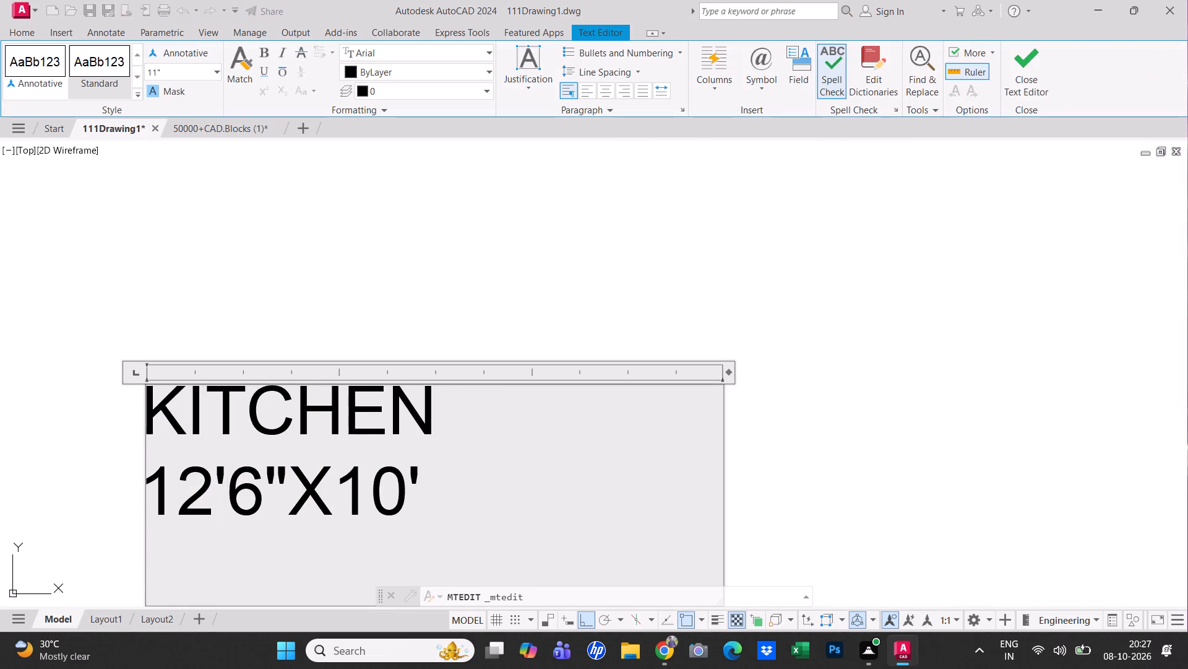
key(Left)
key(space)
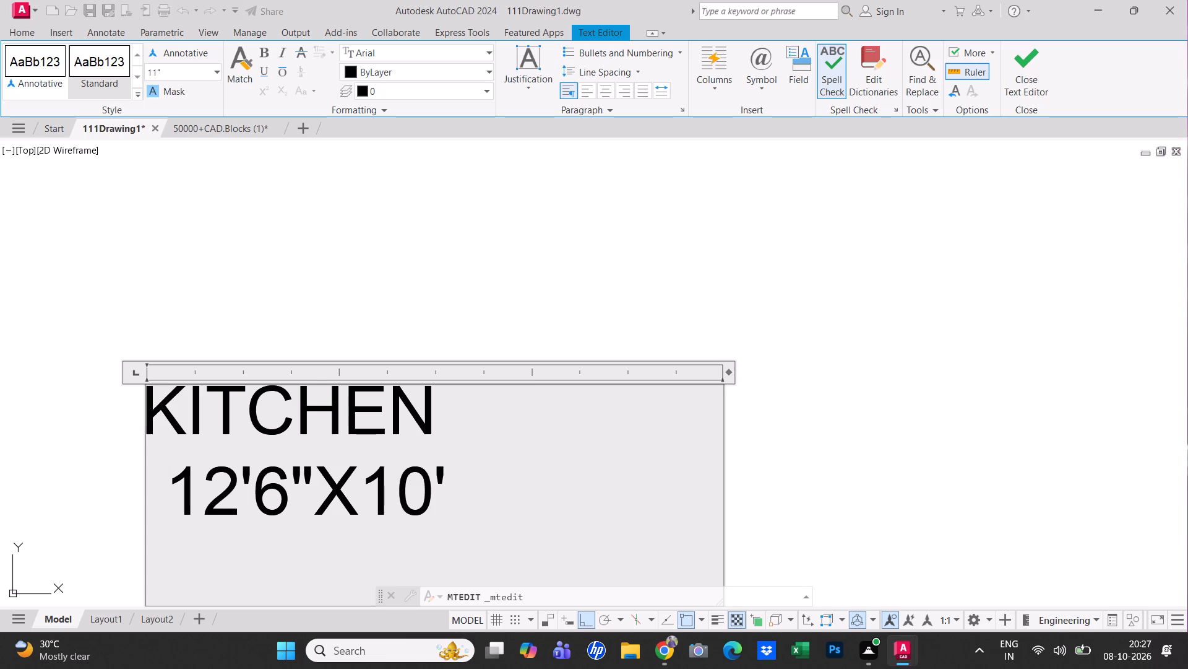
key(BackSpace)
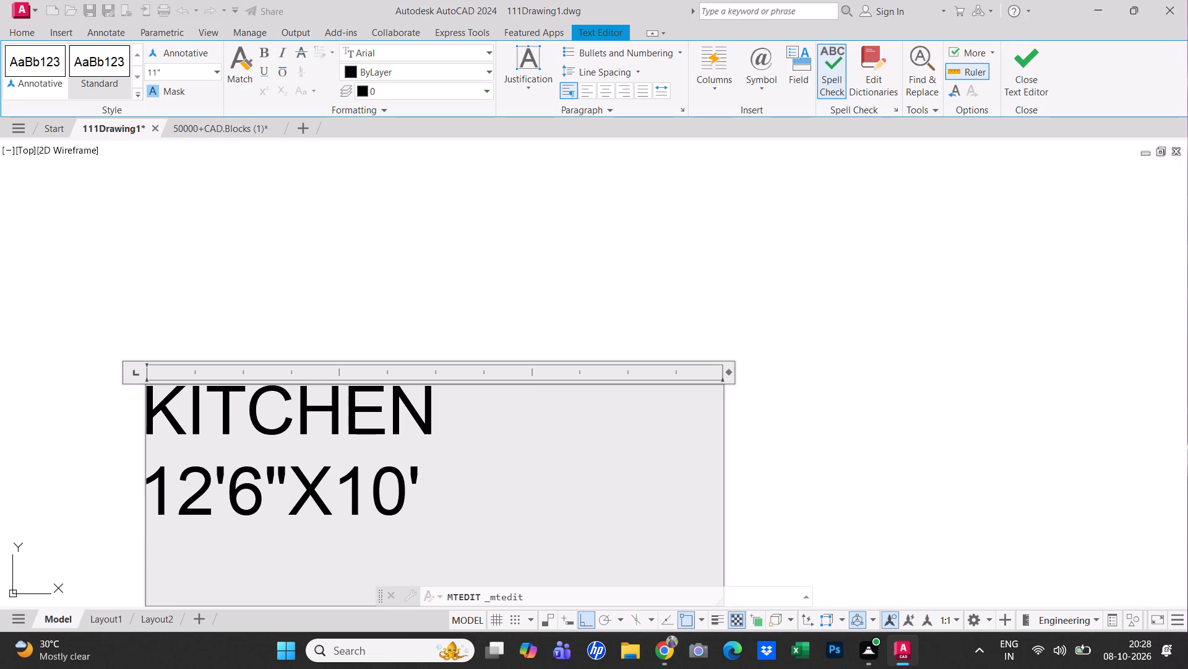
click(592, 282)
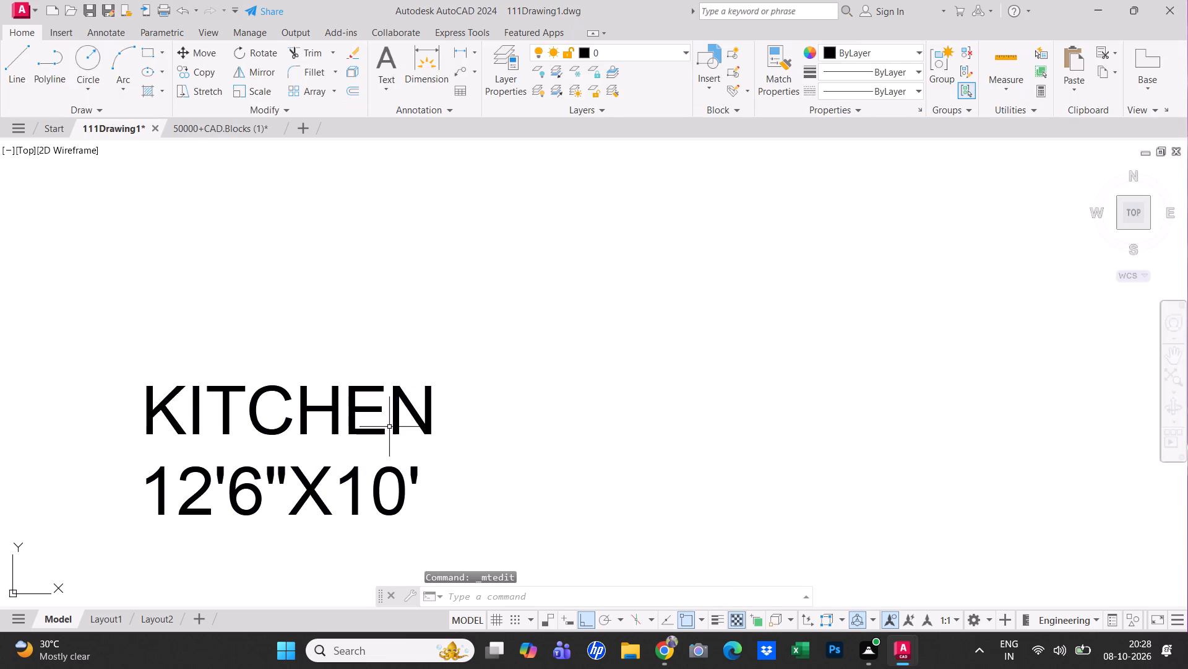
Move the KITCHEN label back into the plan, in the open floor between the sink counter and the living room wall.
click(355, 406)
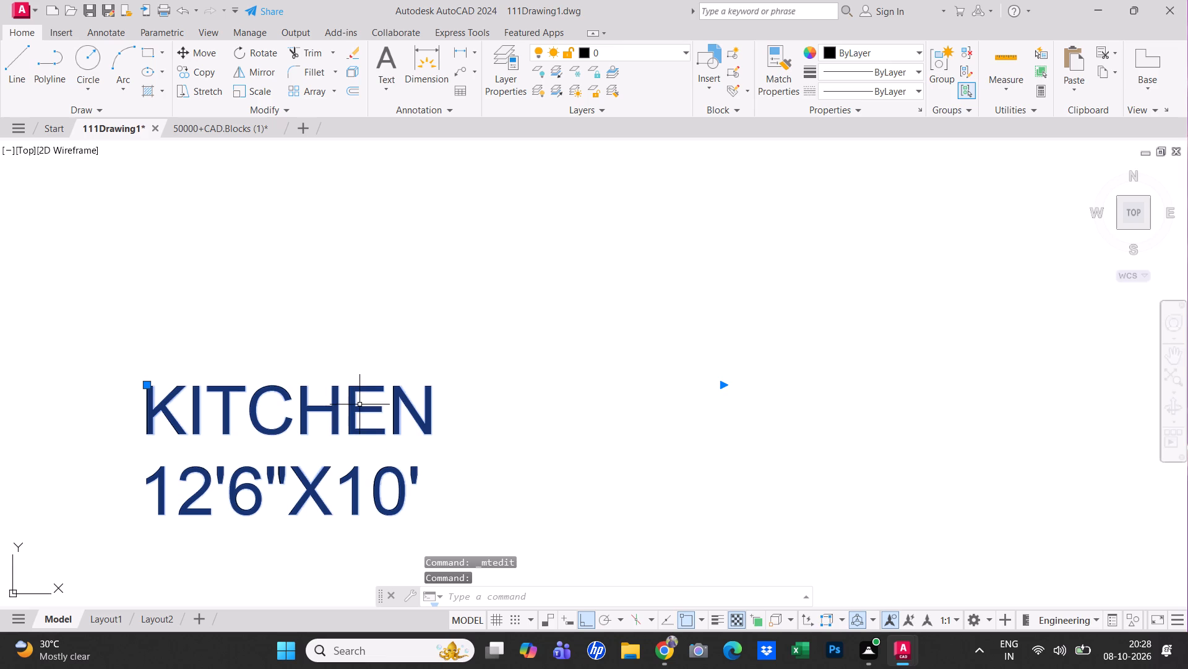
key(ctrl+x)
scroll(364, 402, down, 3)
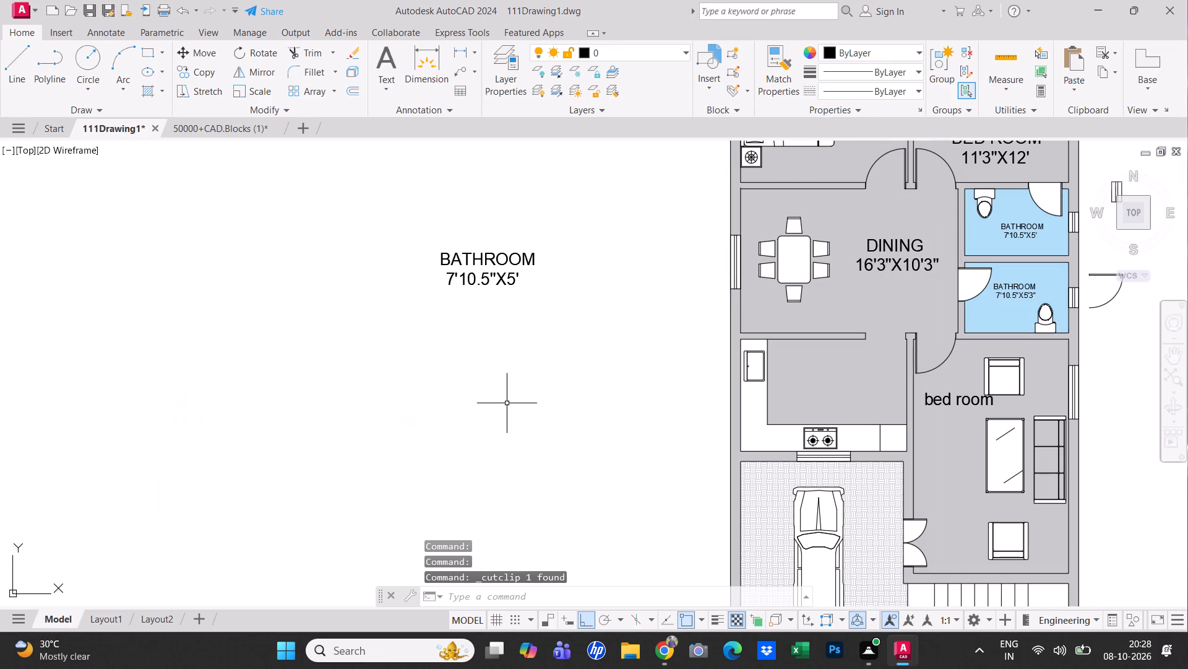
scroll(720, 385, up, 2)
middle_drag(822, 408, 487, 473)
key(ctrl+v)
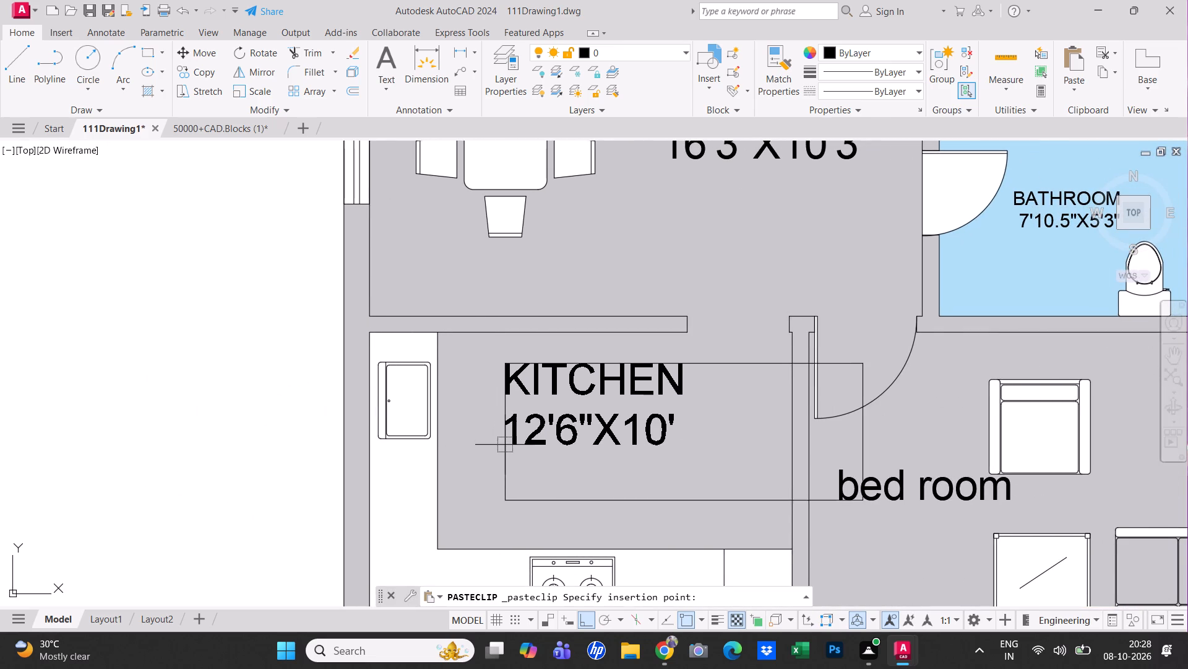
click(499, 453)
key(Escape)
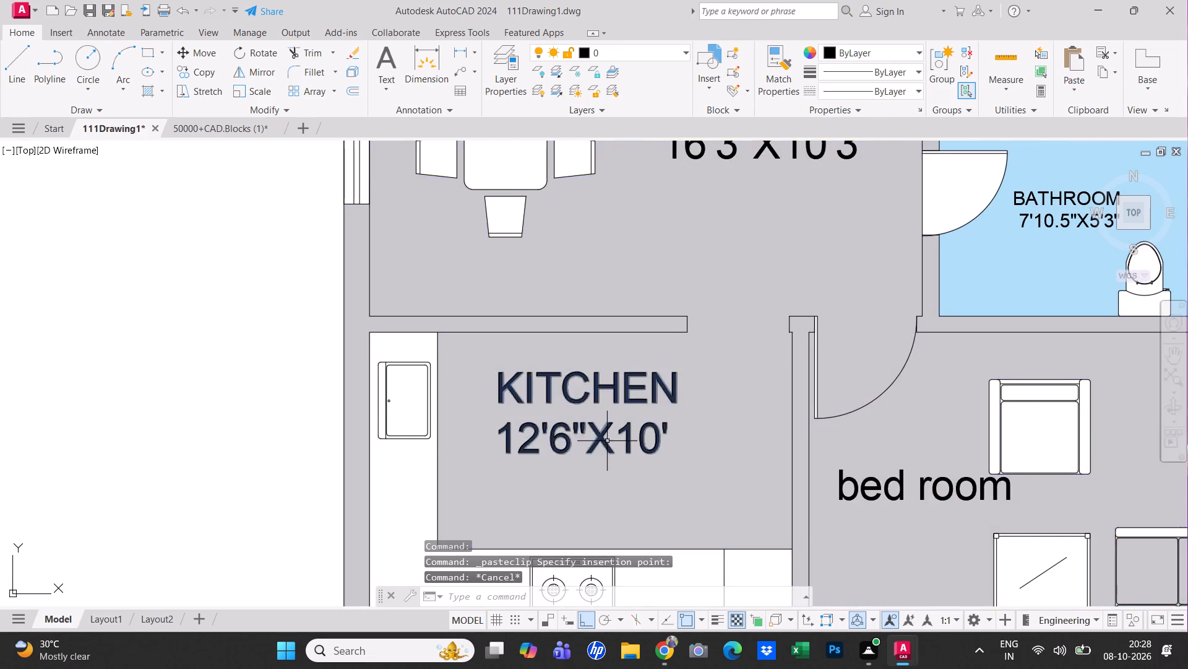
Replace the bed room text in the living room with LIVING and a second line reading 11'3"X17'6".
middle_drag(606, 445, 436, 432)
scroll(426, 406, down, 3)
scroll(524, 439, up, 2)
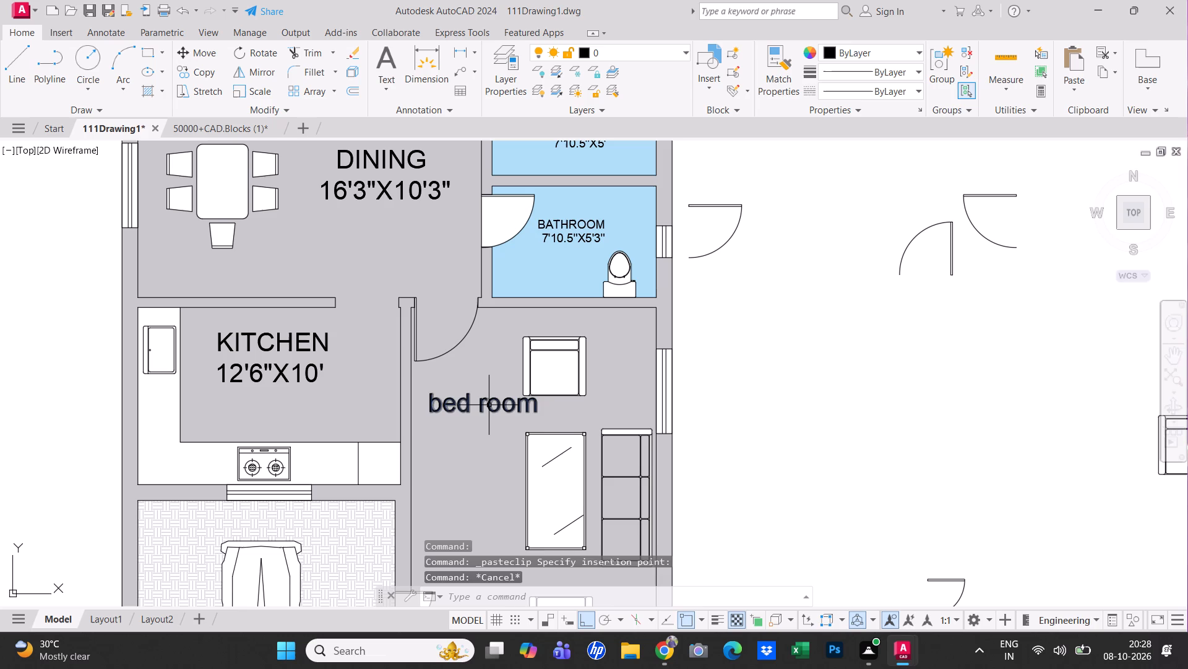
double_click(489, 405)
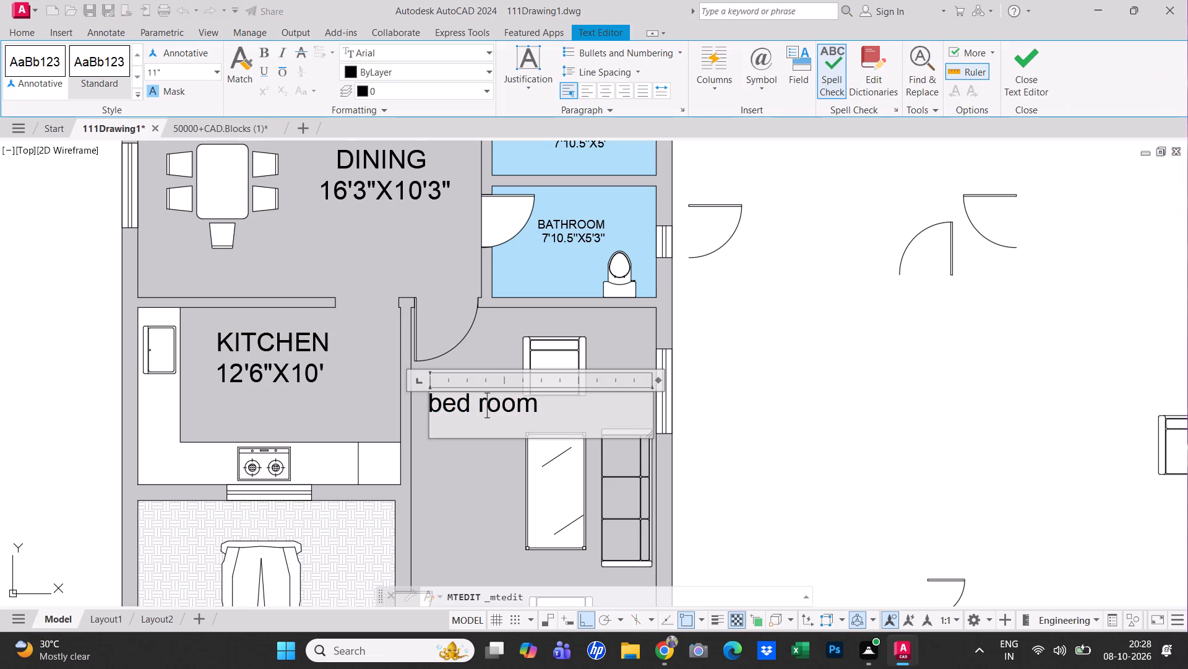
key(ctrl+a)
key(BackSpace)
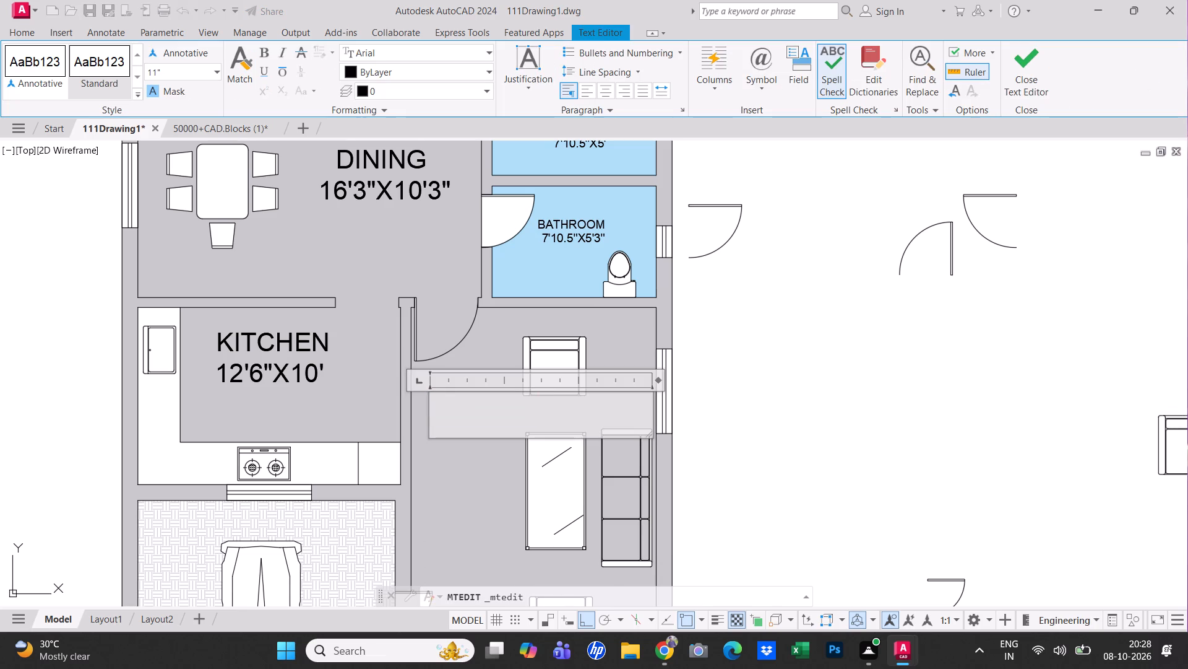
text(LI)
text(VING)
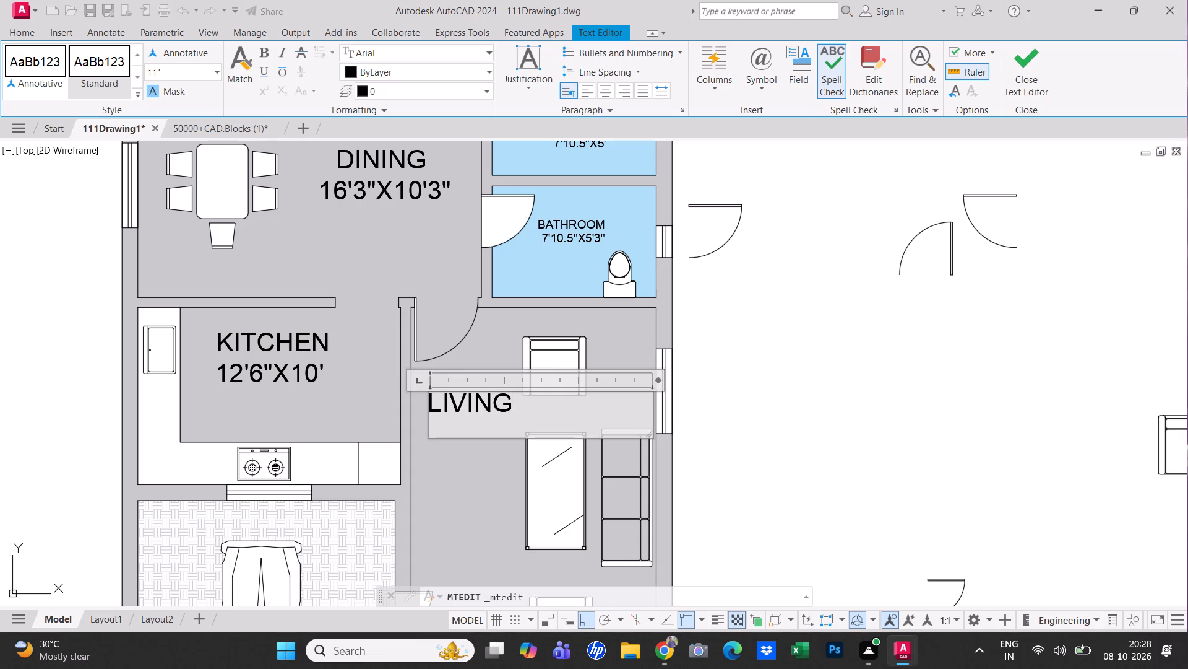
key(Return)
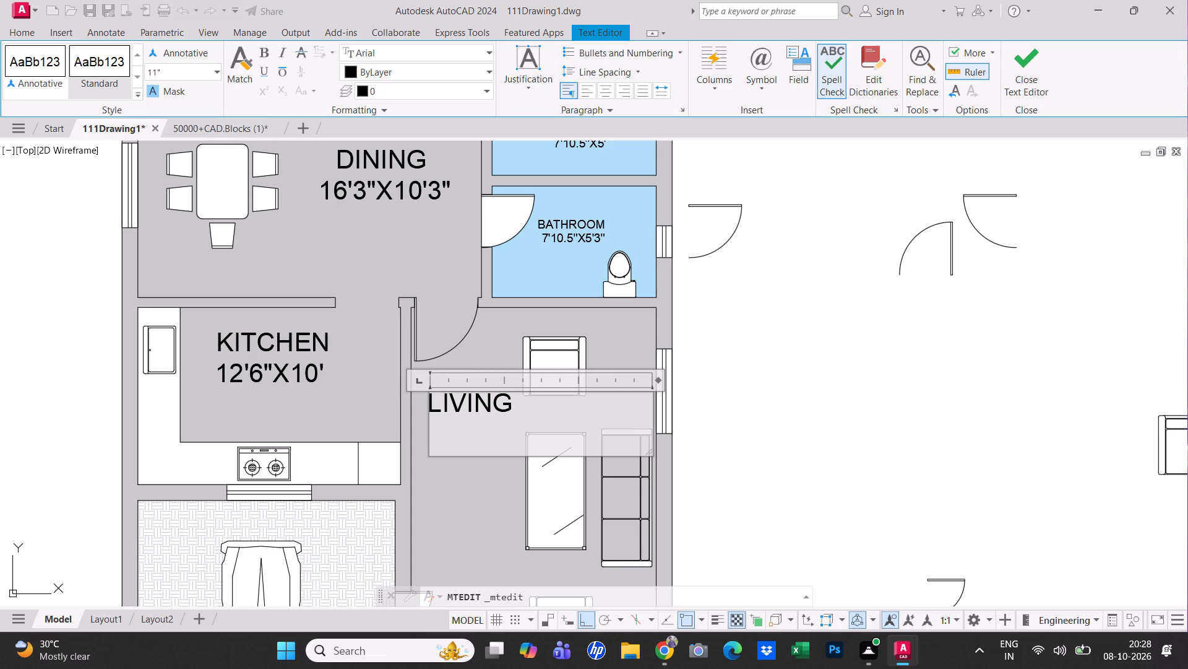
text(11')
text(3")
key(x)
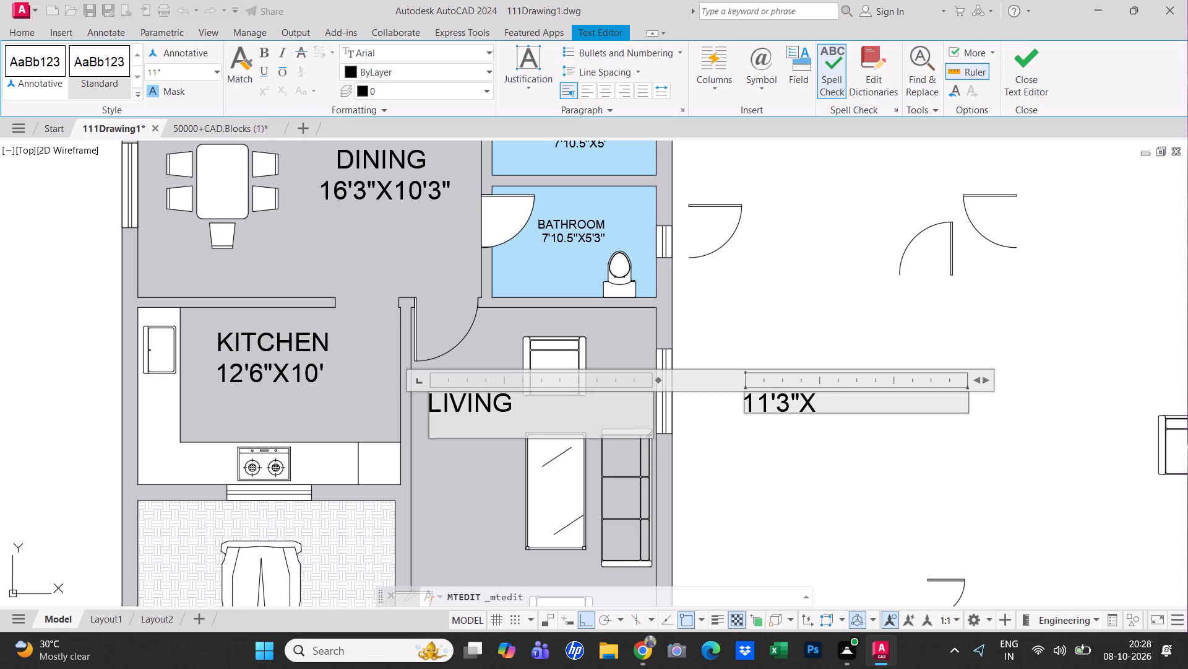
text(17'6")
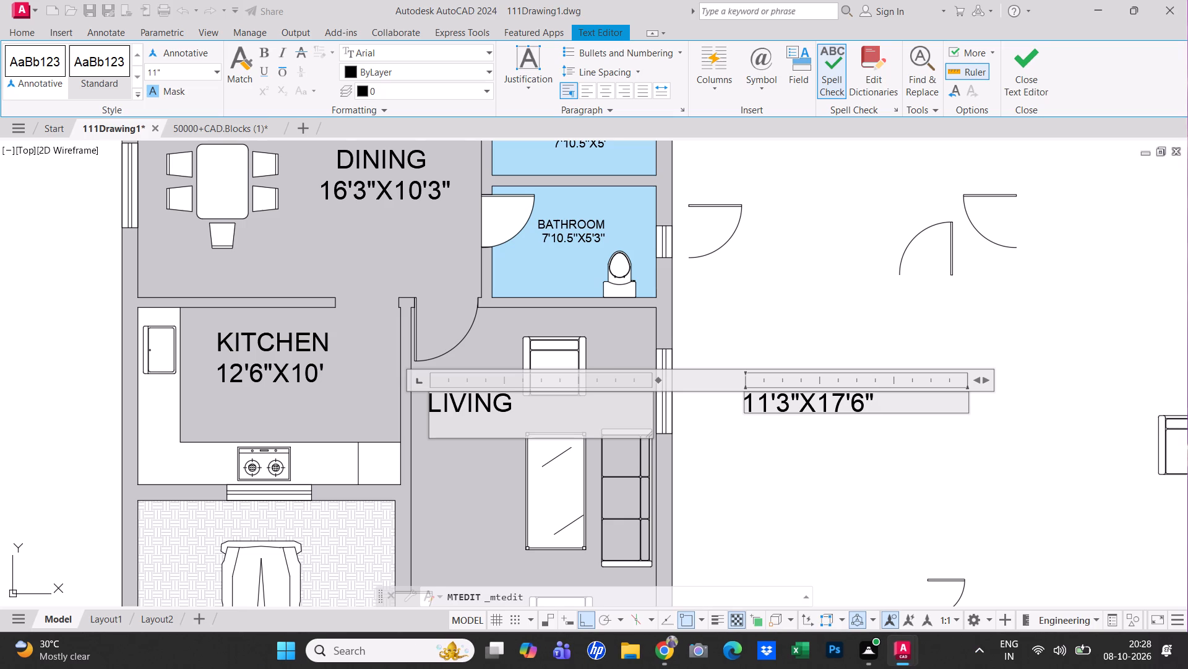
click(707, 442)
Stretch the LIVING label's text frame downward so the size line sits beneath the room name.
click(783, 400)
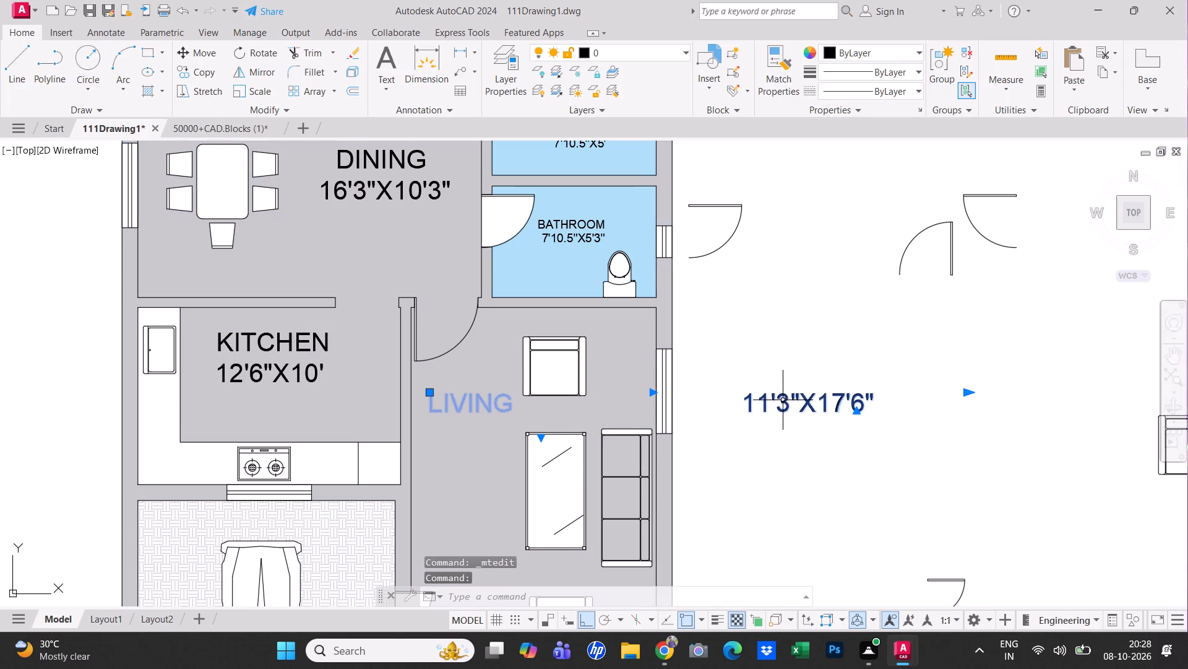
click(538, 439)
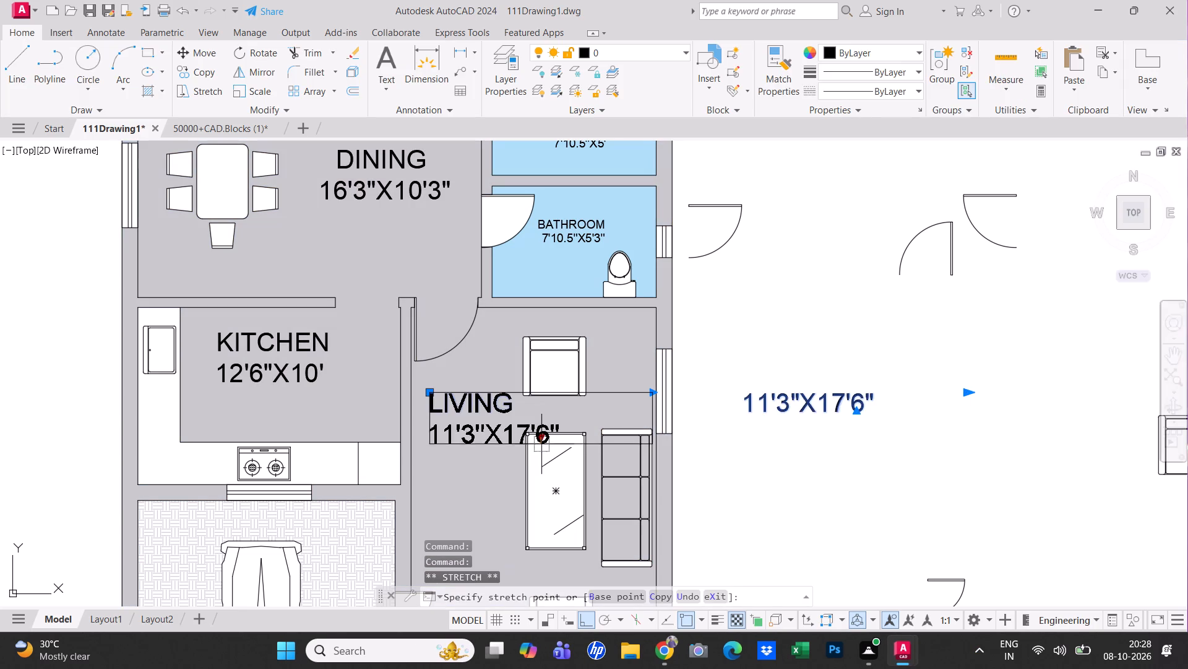
click(545, 455)
key(Escape)
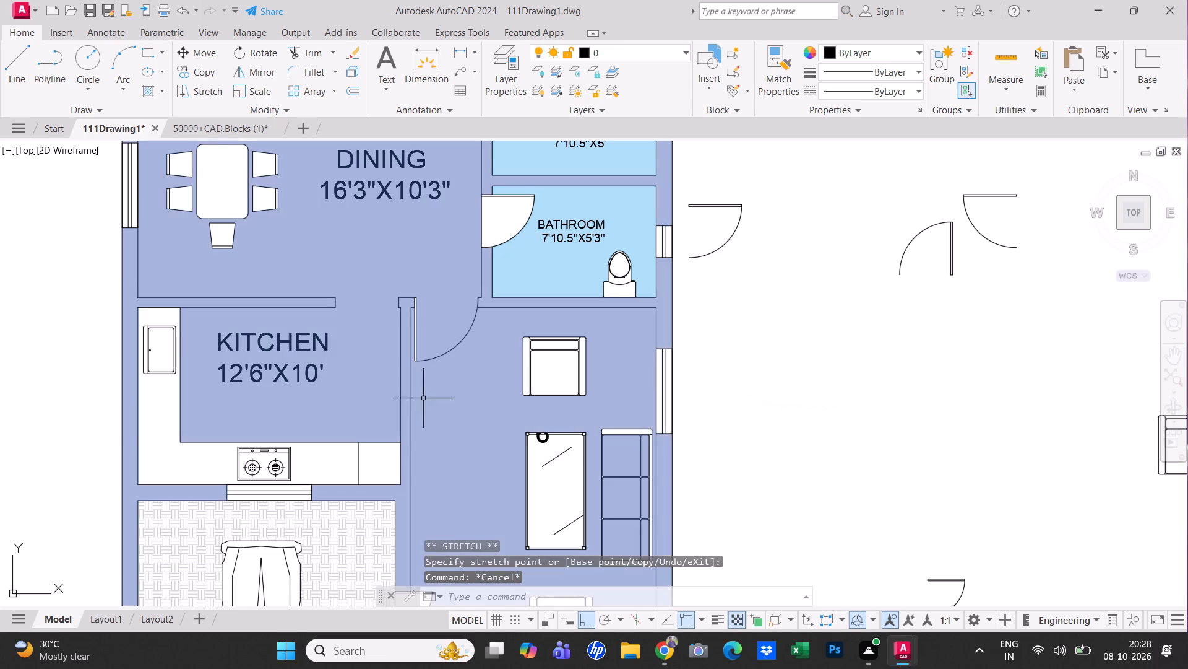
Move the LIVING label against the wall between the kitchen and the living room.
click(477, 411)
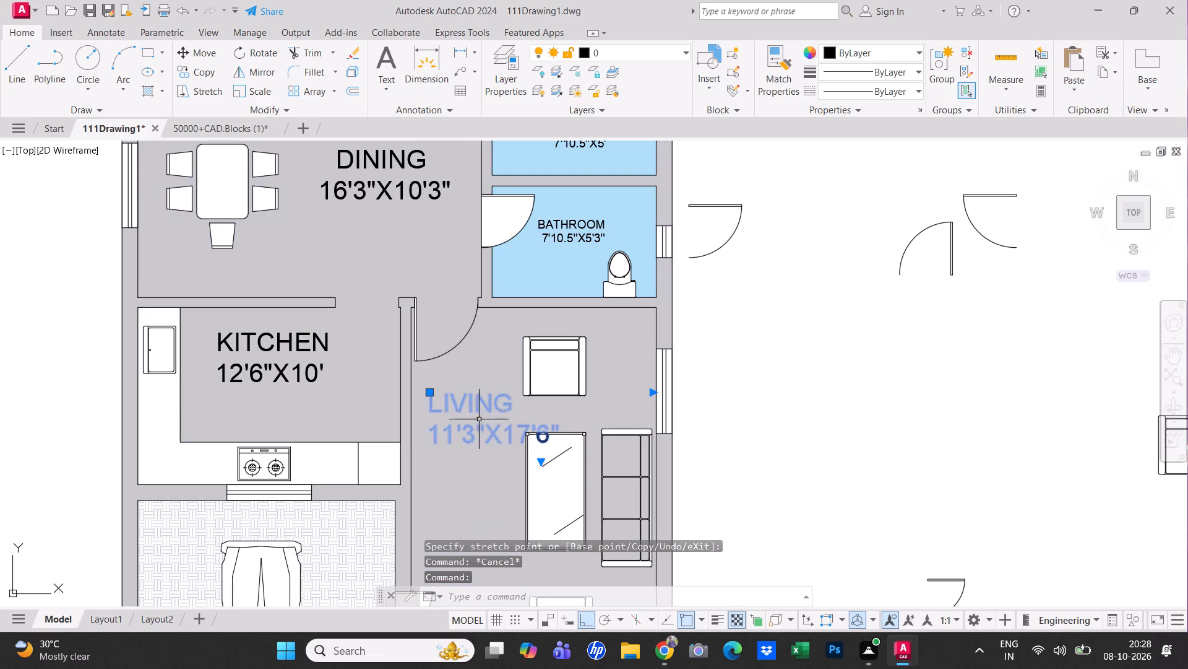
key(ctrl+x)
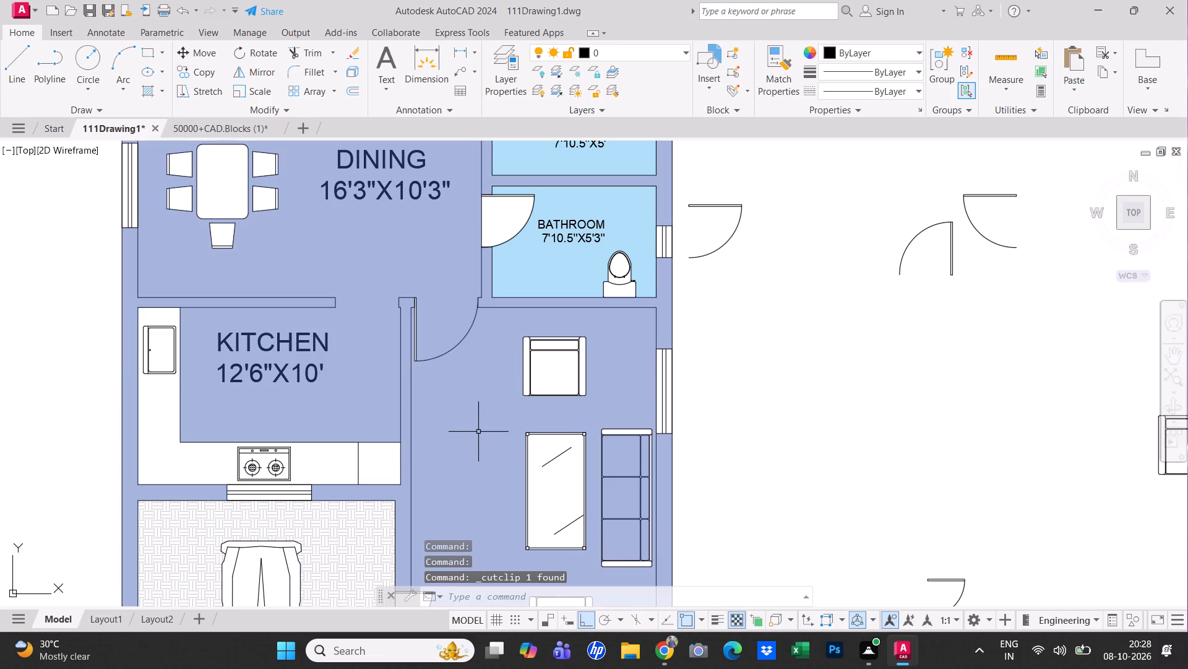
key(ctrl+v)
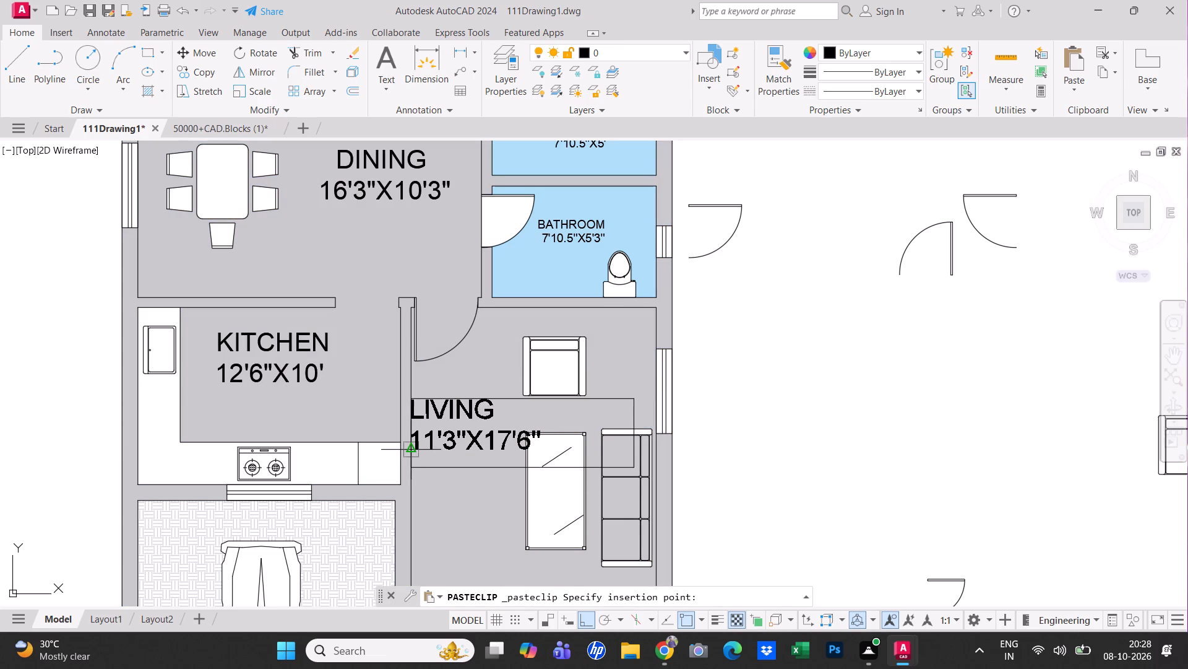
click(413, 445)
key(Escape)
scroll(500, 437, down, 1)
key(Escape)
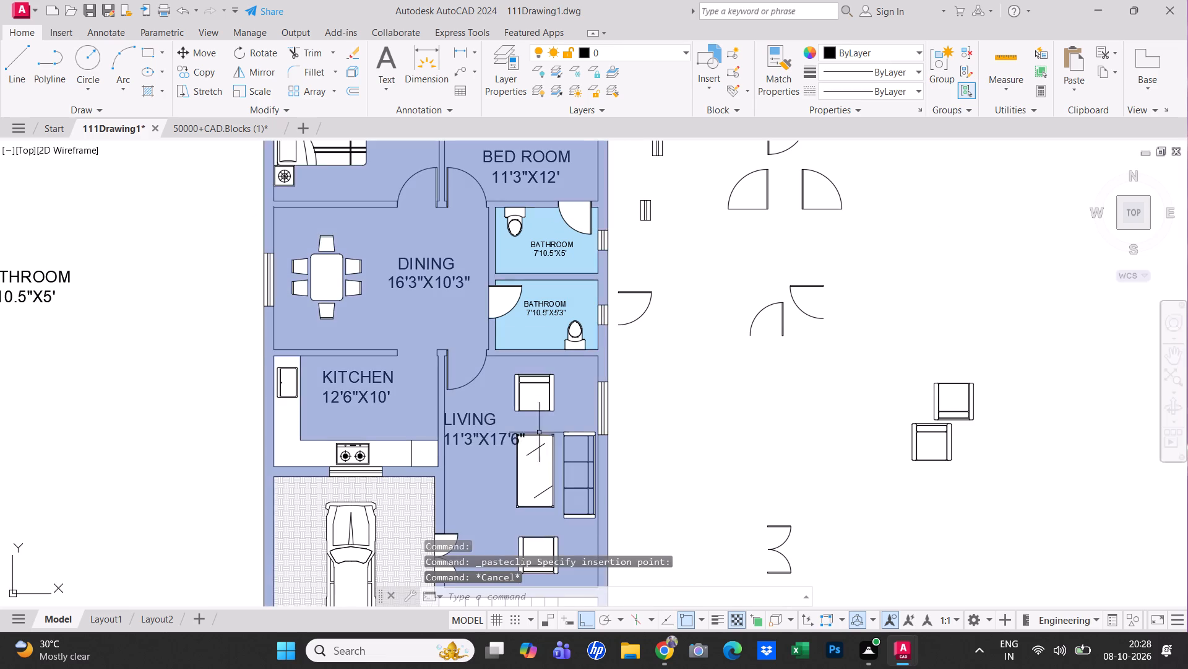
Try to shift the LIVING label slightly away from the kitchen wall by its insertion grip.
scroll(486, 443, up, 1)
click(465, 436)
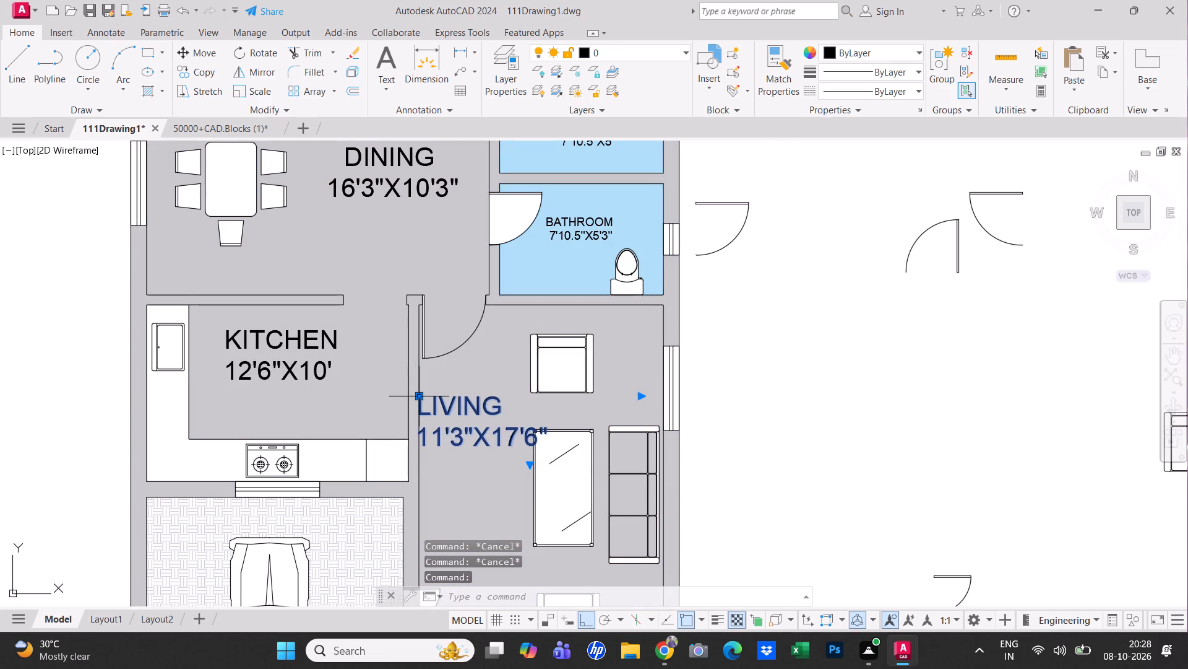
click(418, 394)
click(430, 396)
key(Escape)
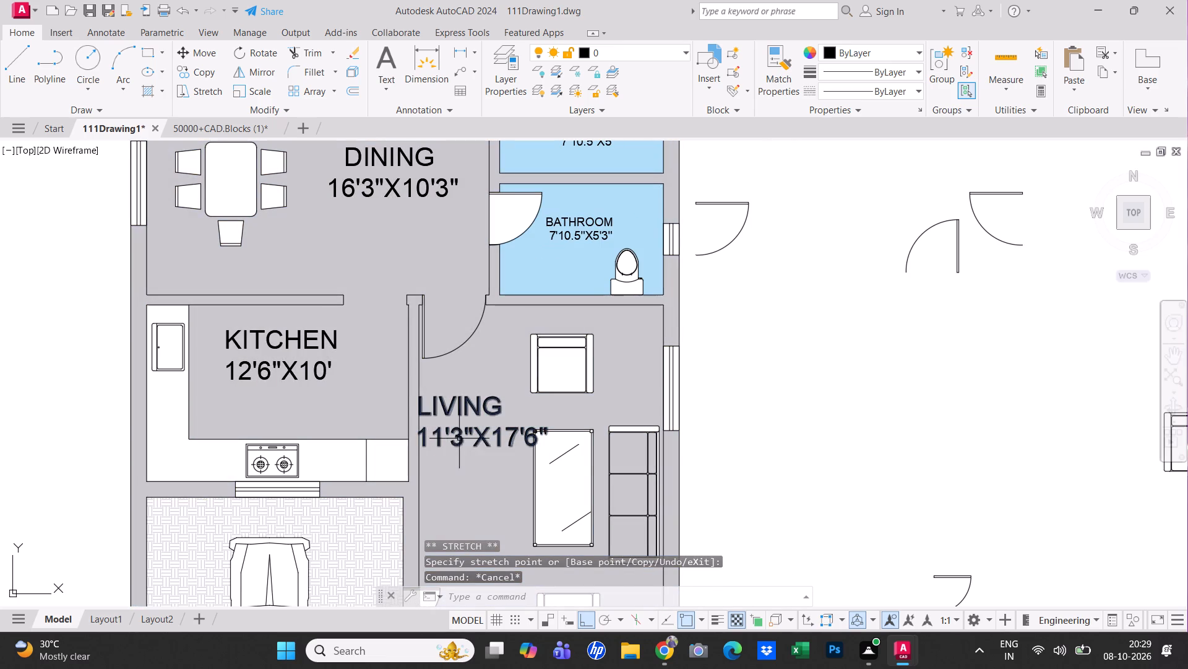
Move the LIVING label away from the kitchen wall, with its size line reaching over the top of the coffee table.
click(459, 438)
key(ctrl+x)
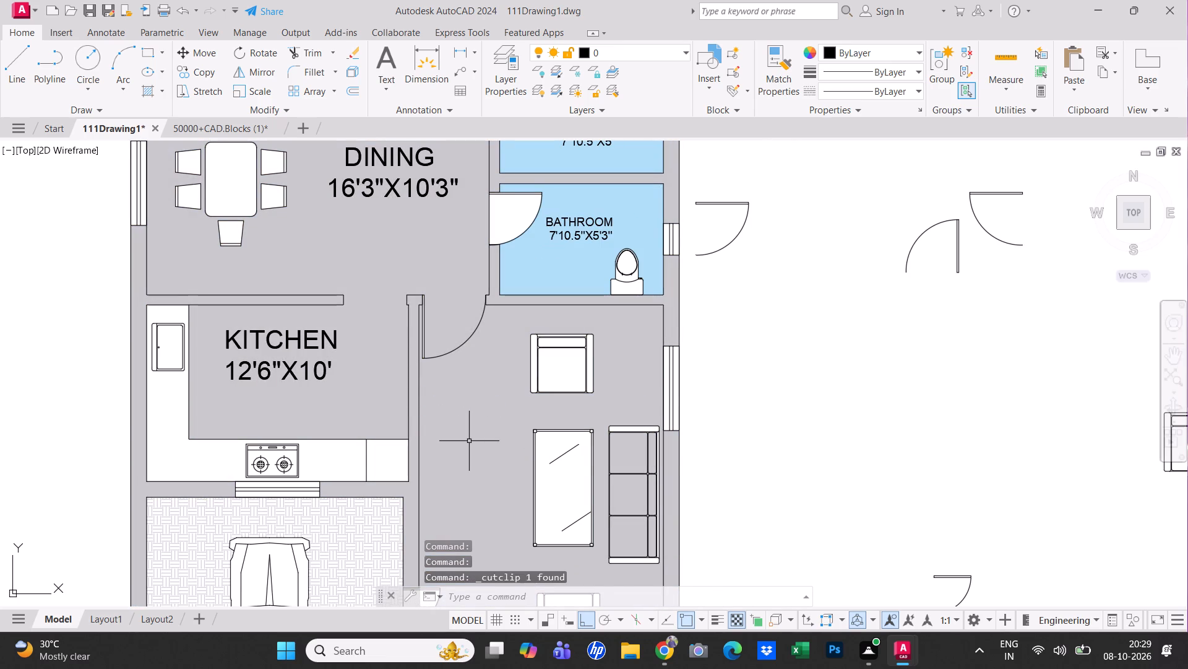
key(ctrl+v)
ctrl+click(457, 444)
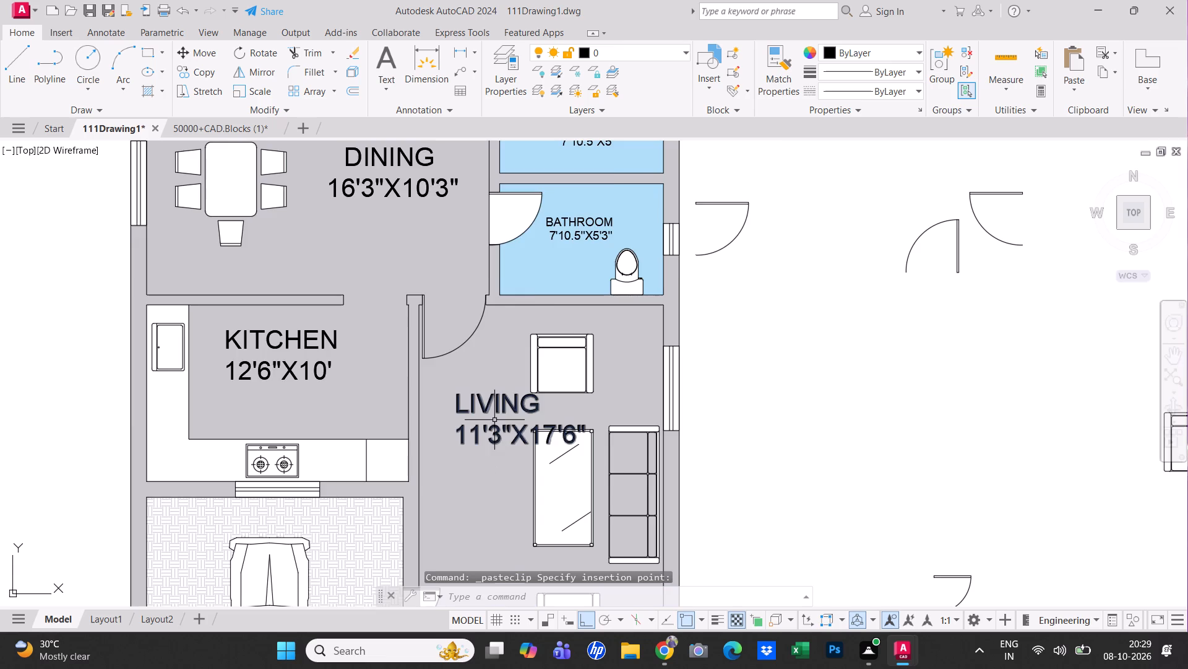
Replace the "bed room" label text behind the parked car with PARKING.
scroll(494, 411, down, 1)
key(Escape)
key(Escape)
middle_drag(613, 442, 603, 386)
key(Escape)
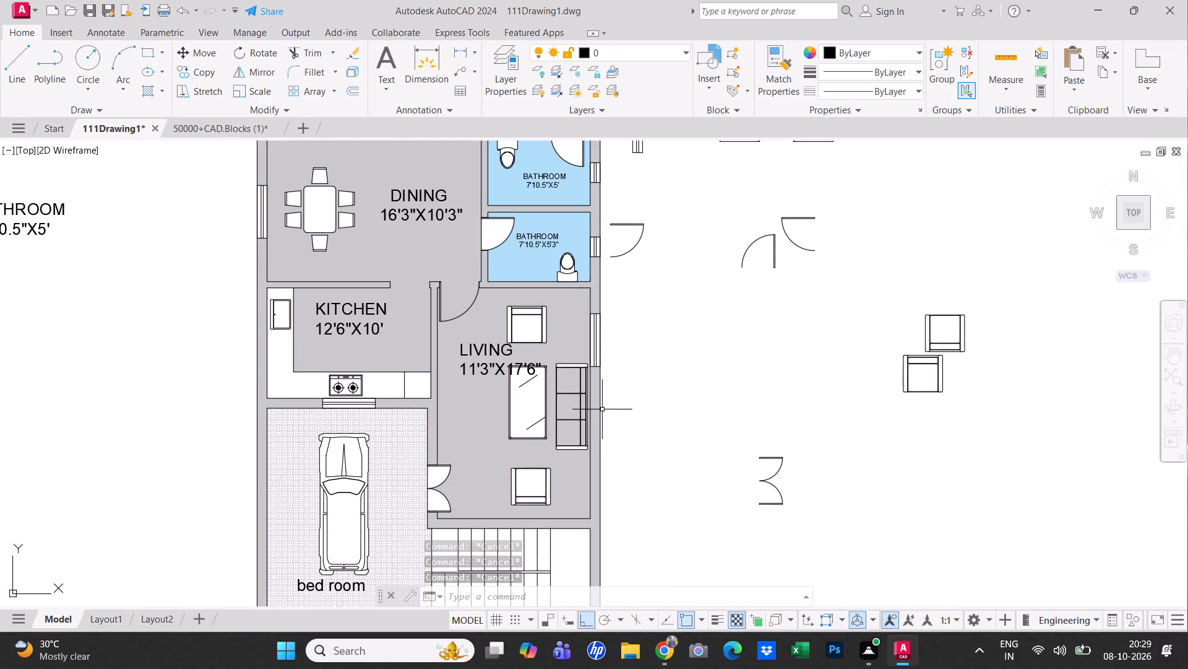
middle_drag(402, 531, 429, 318)
scroll(358, 357, up, 1)
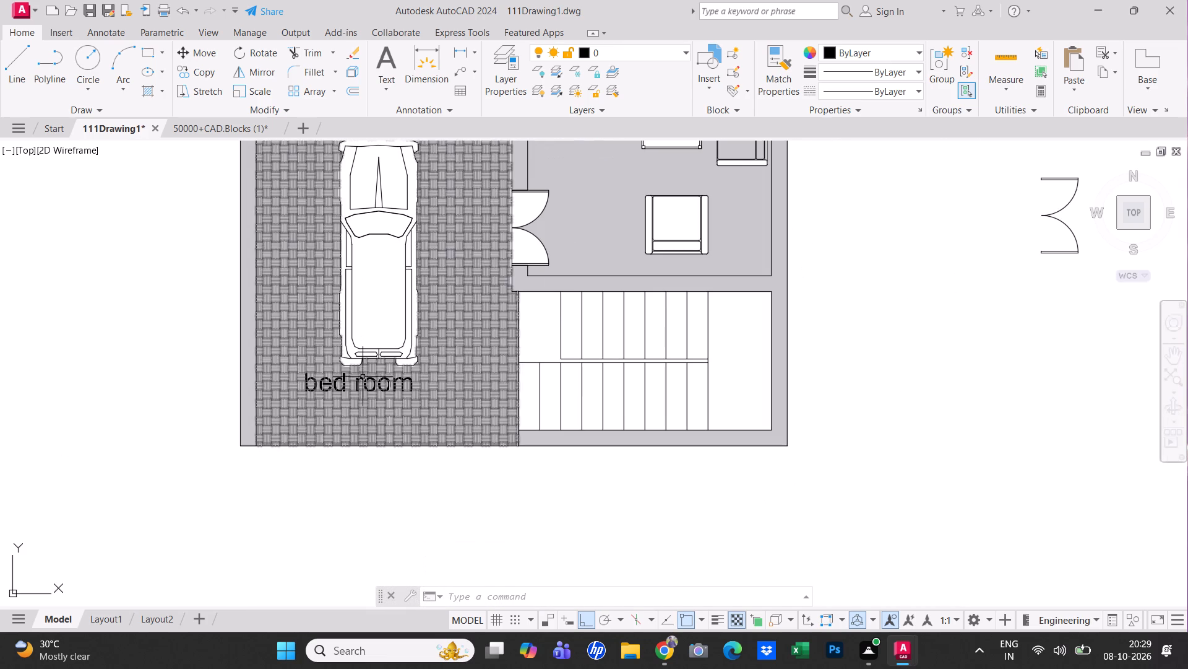
click(363, 382)
double_click(363, 383)
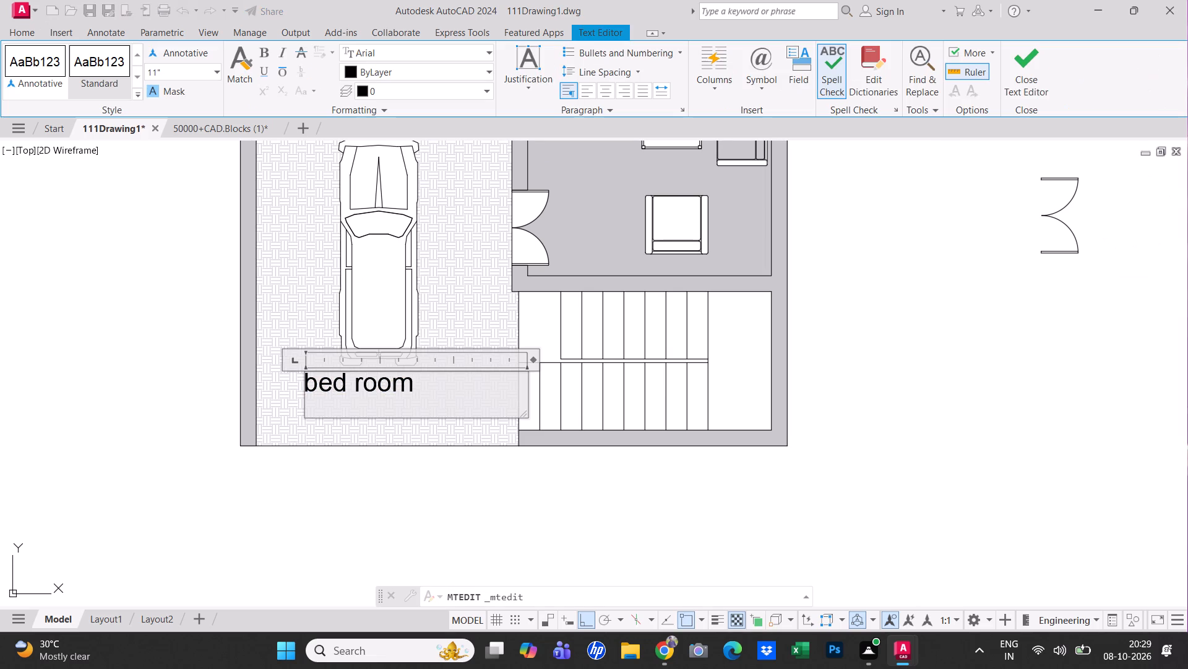
key(ctrl+a)
key(BackSpace)
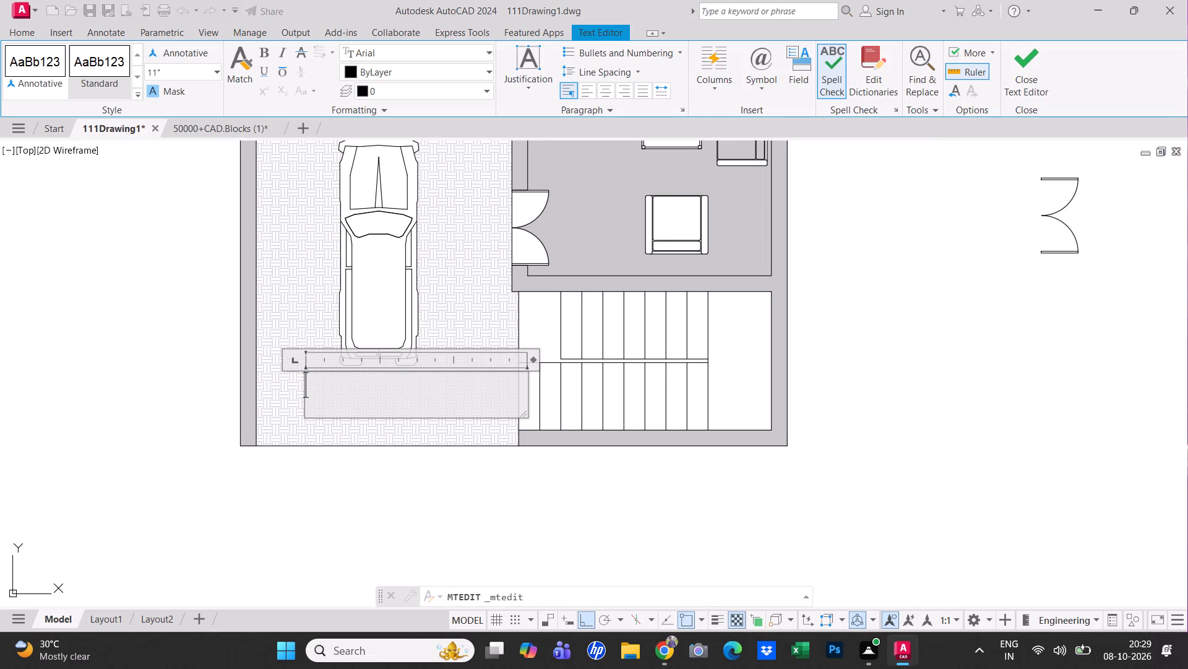
text(PA)
key(r)
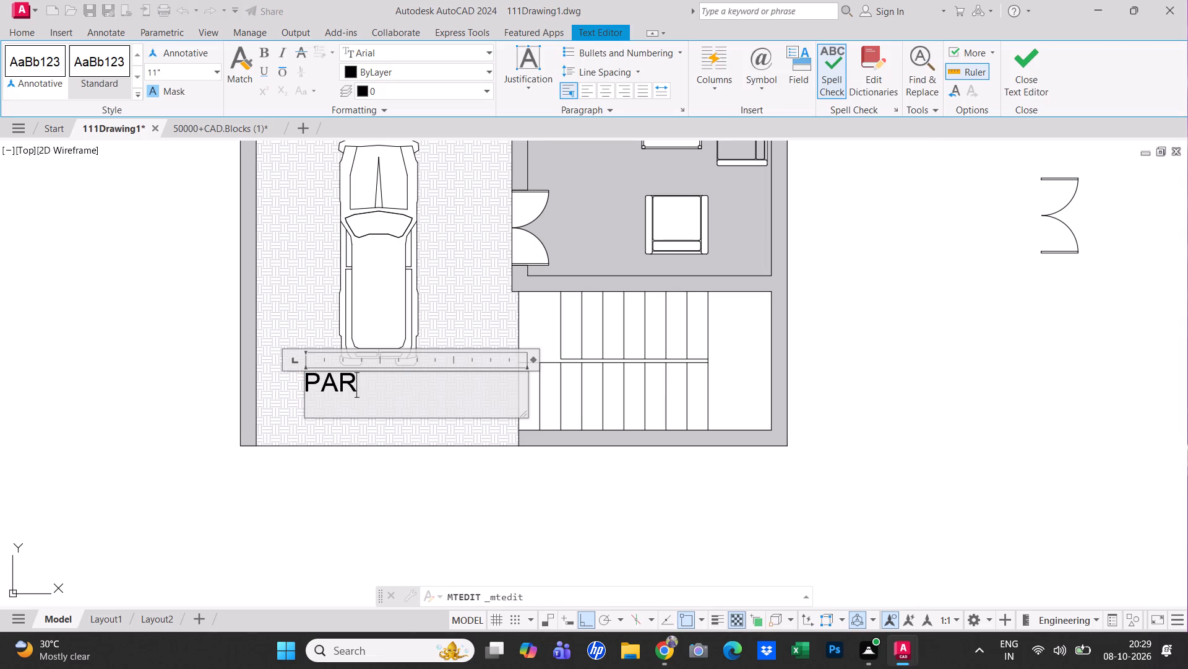
text(KING)
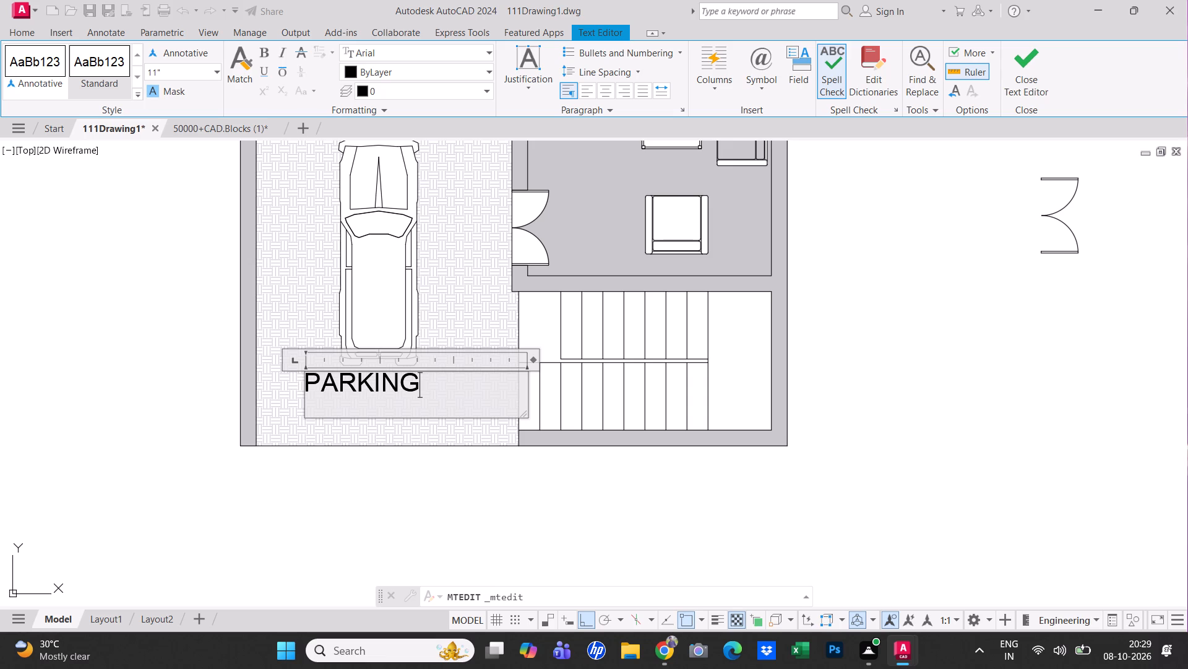
Add a second line with the size 12'6"X14'9" to the PARKING label.
key(Return)
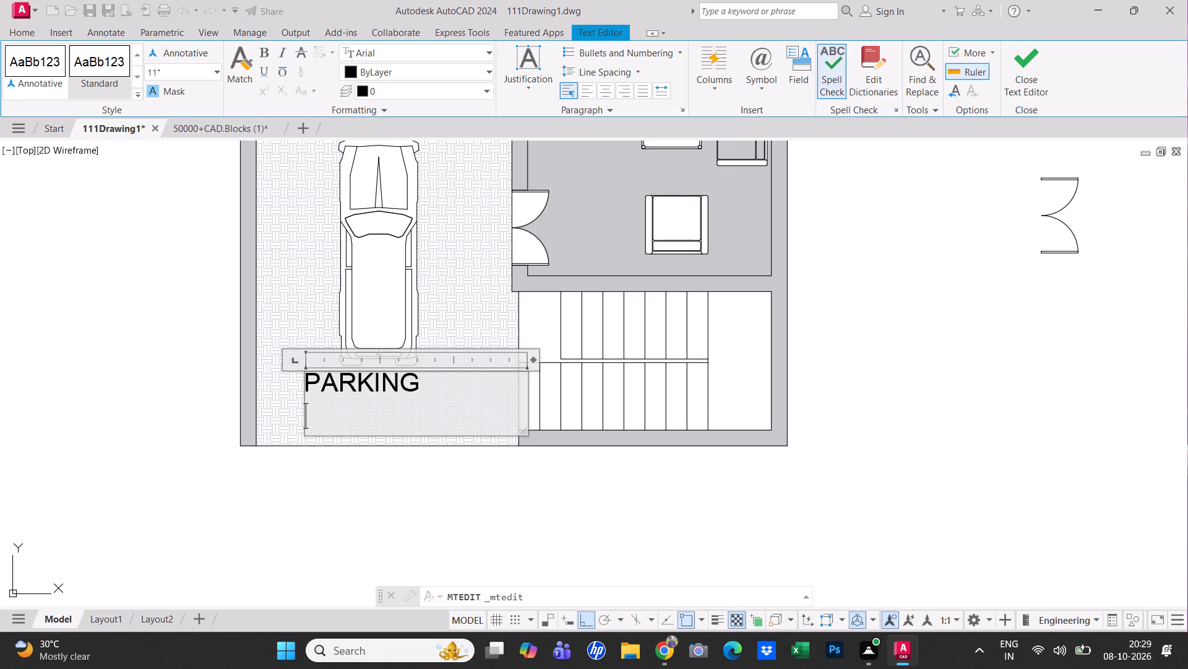
text(12)
key(apostrophe)
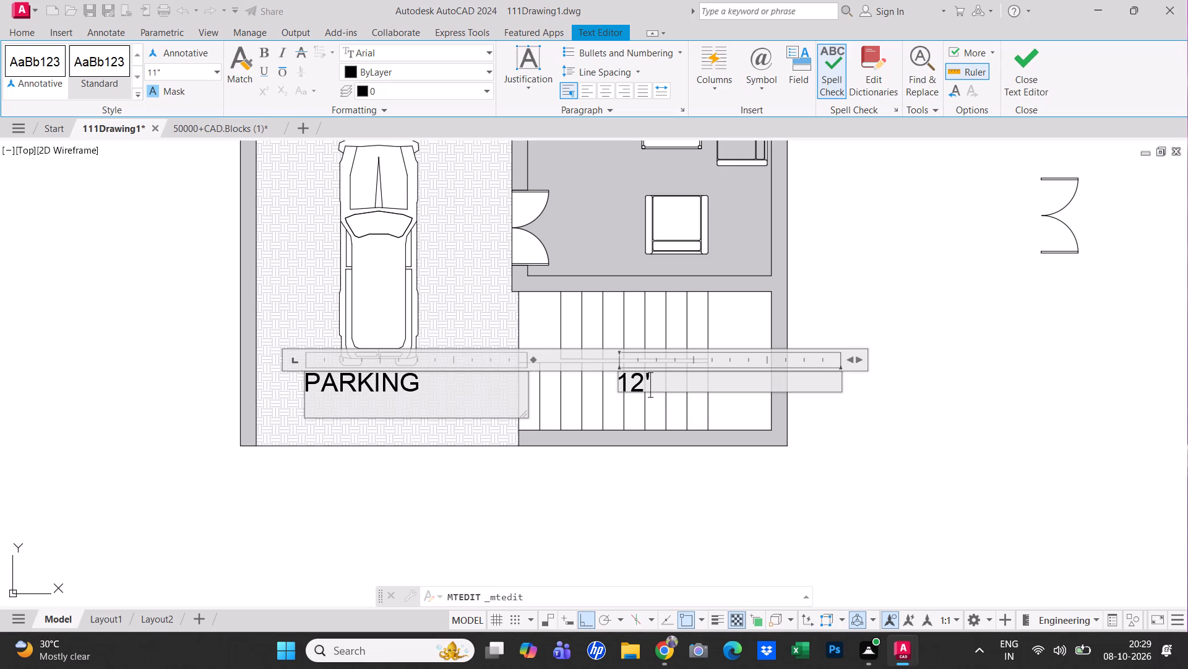
text(6")
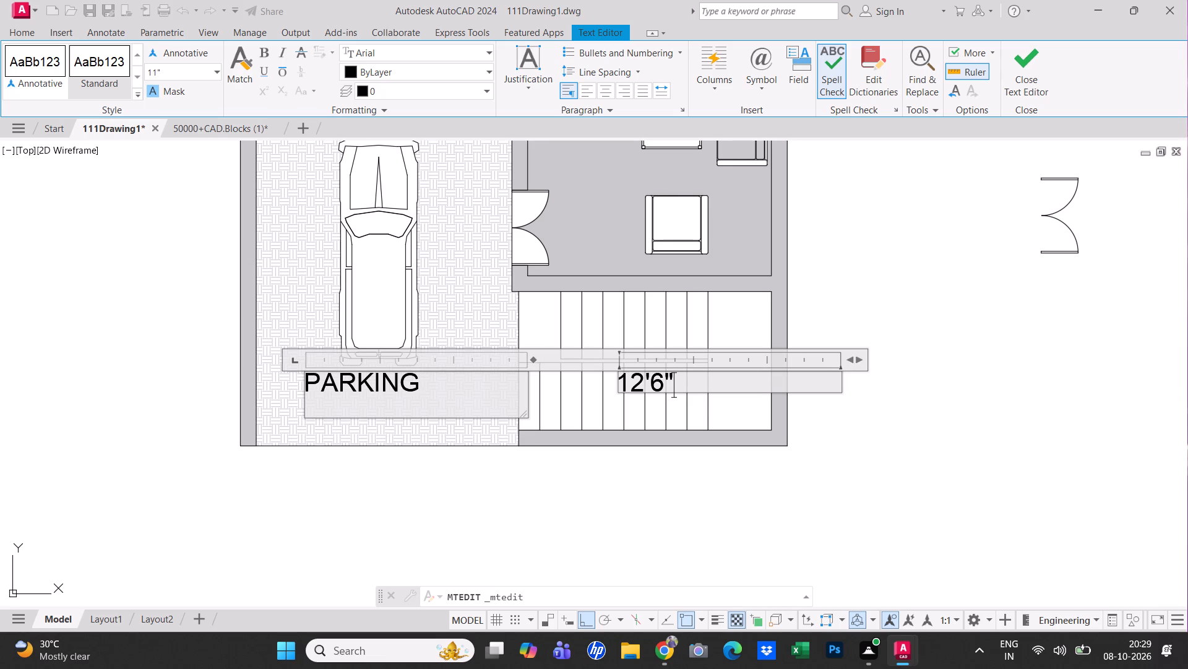
key(x)
key(1)
text(4'9")
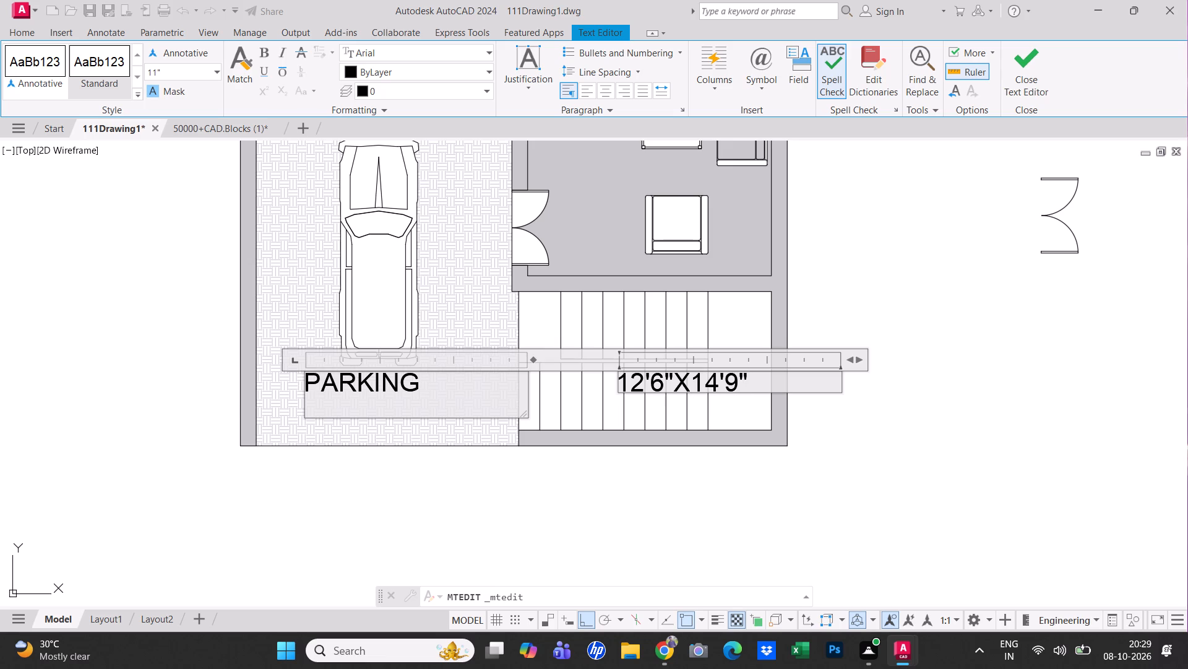
click(640, 468)
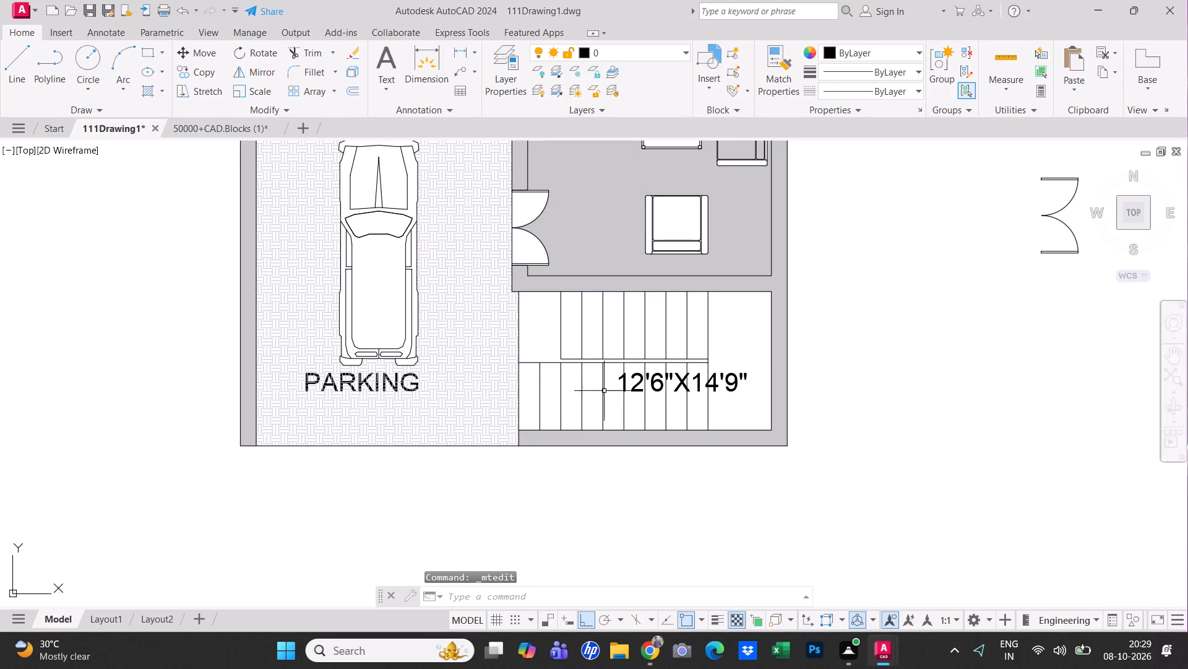
Stretch the PARKING label's text frame downward so the size line sits beneath the room name.
click(641, 387)
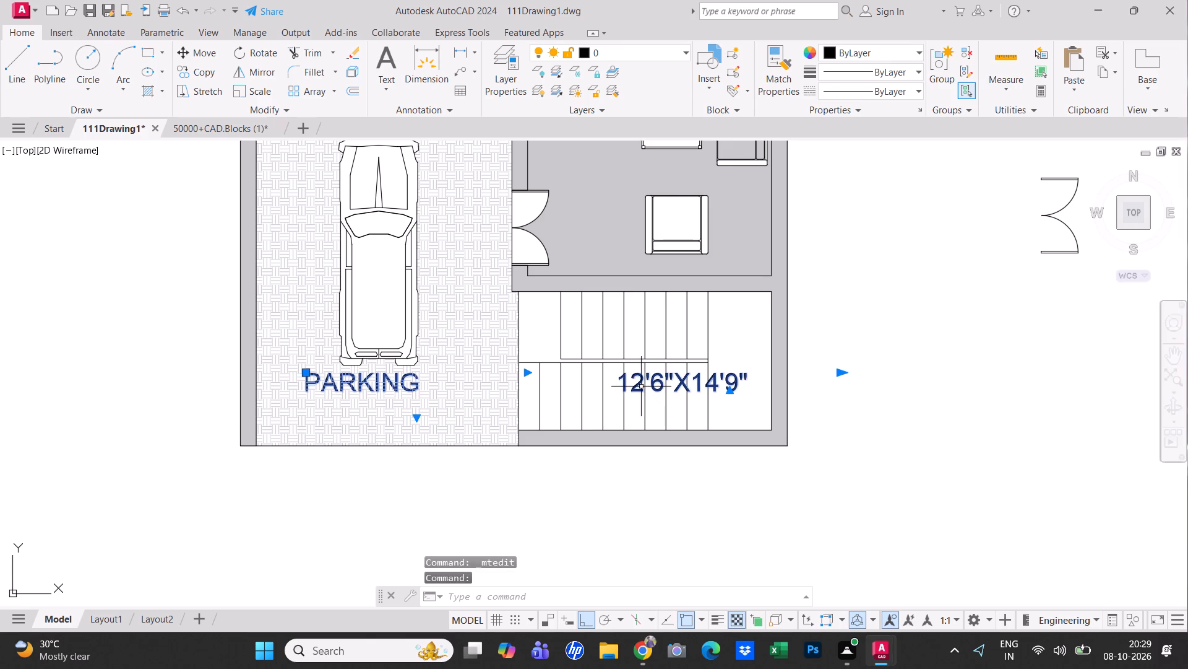
click(415, 420)
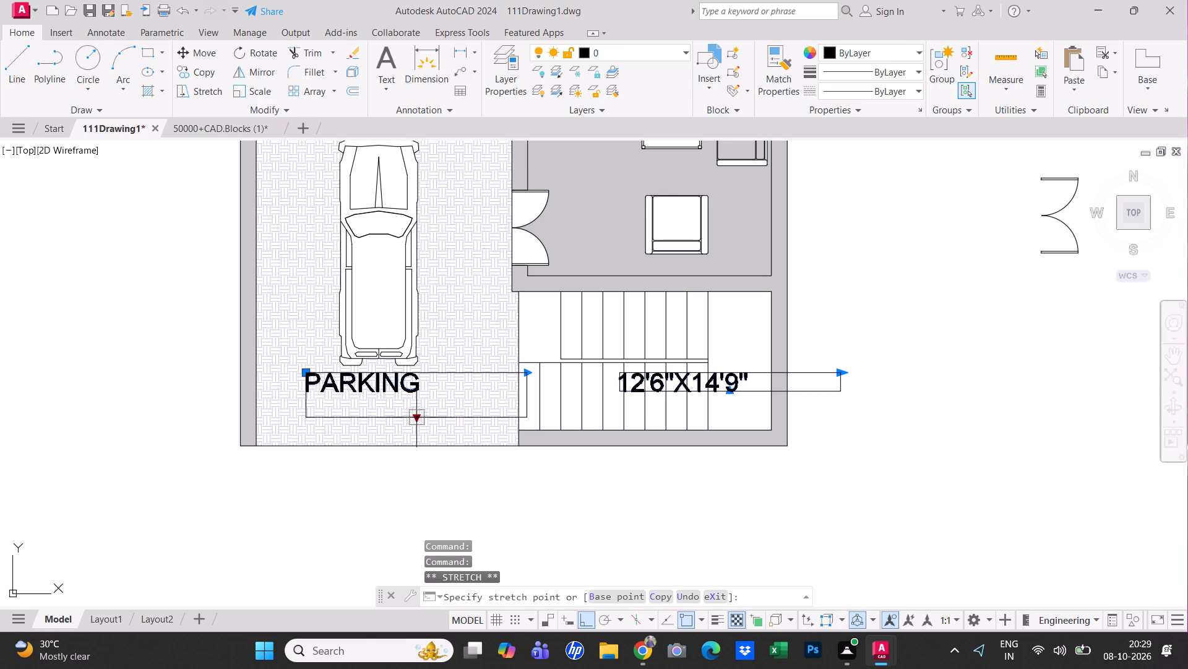
click(415, 431)
key(Escape)
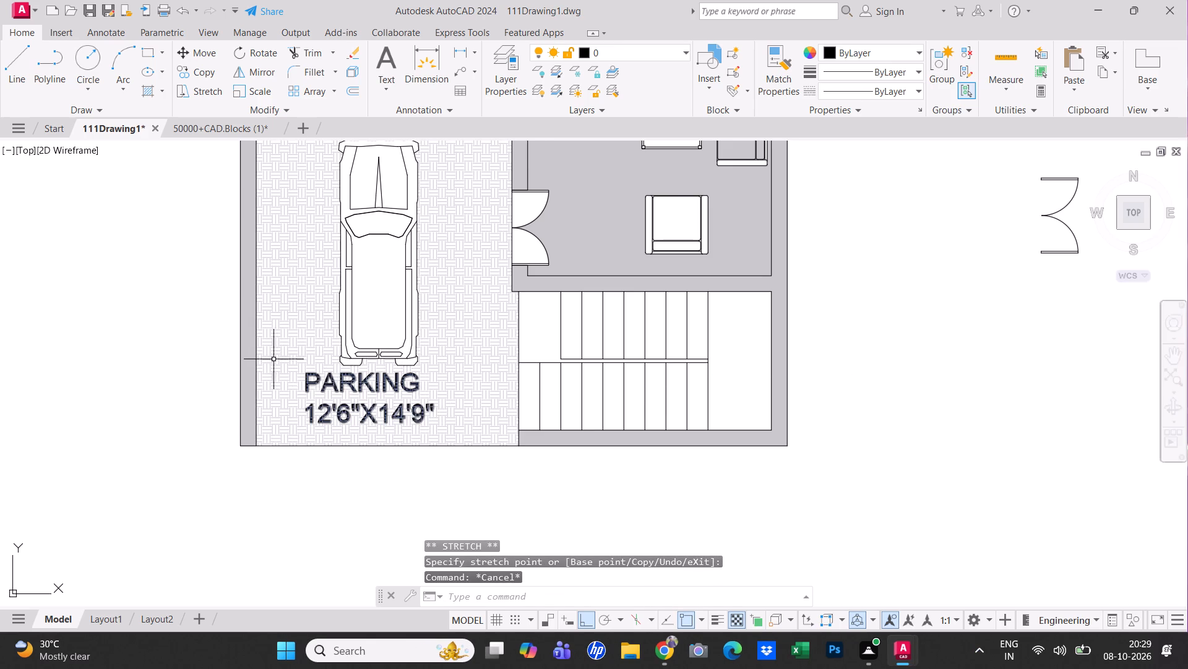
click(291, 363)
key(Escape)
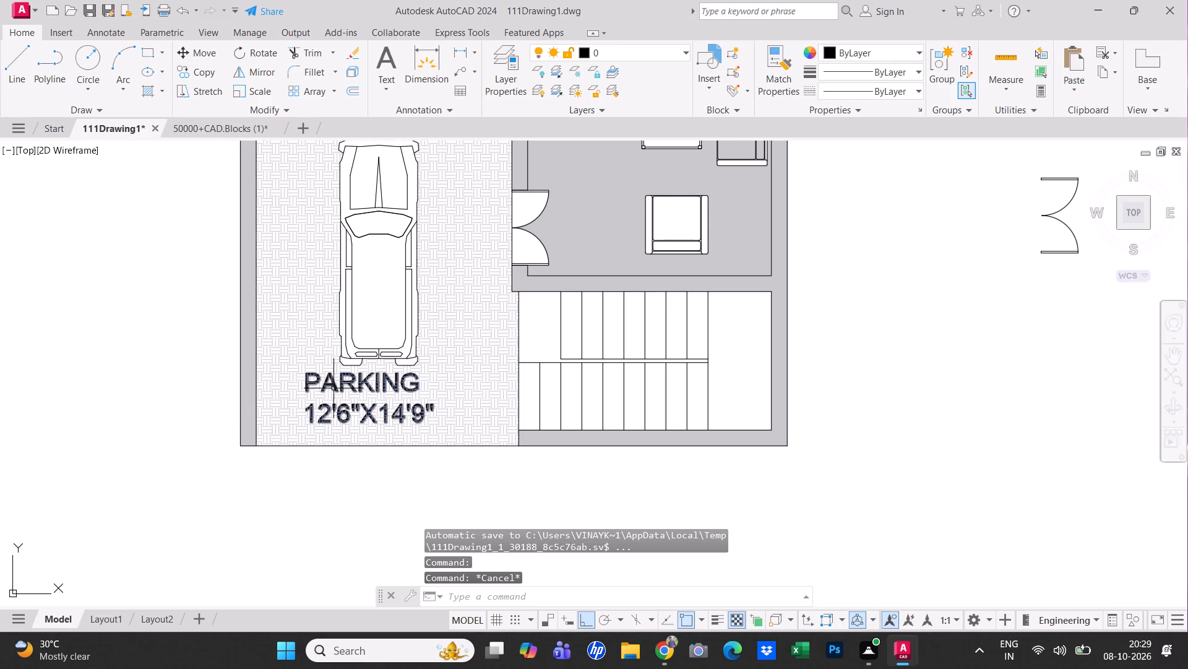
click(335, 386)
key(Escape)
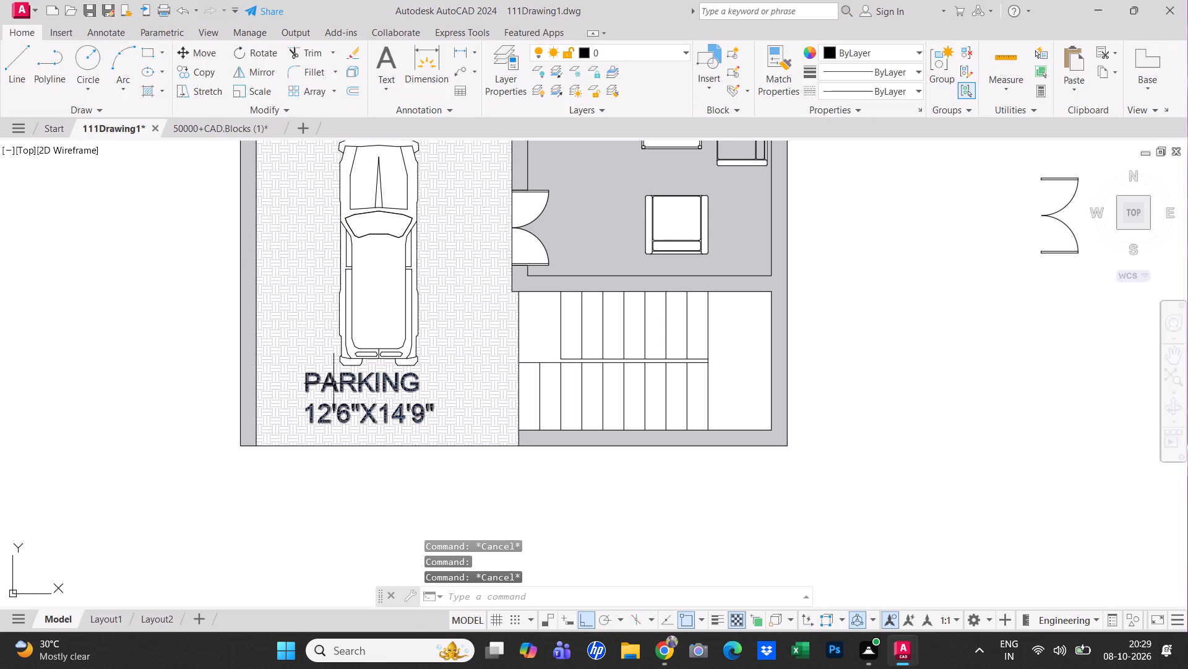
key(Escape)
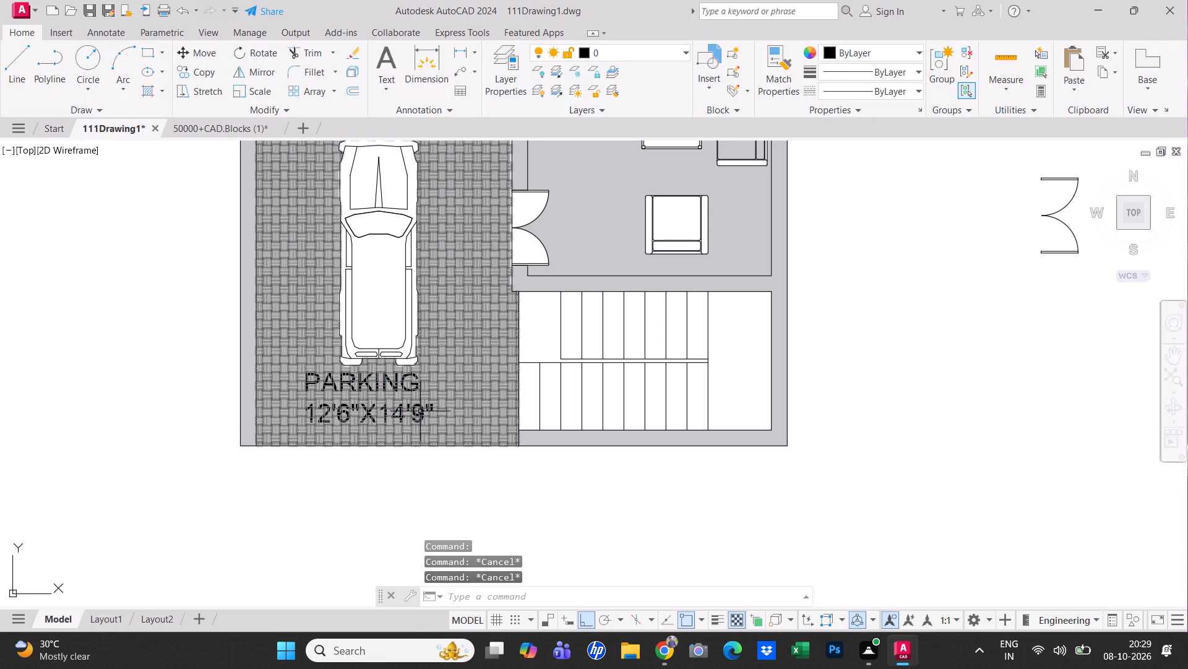
Cut the PARKING label and paste it back just behind the parked car, in front of the paving hatch.
middle_drag(501, 489, 486, 528)
scroll(389, 453, up, 2)
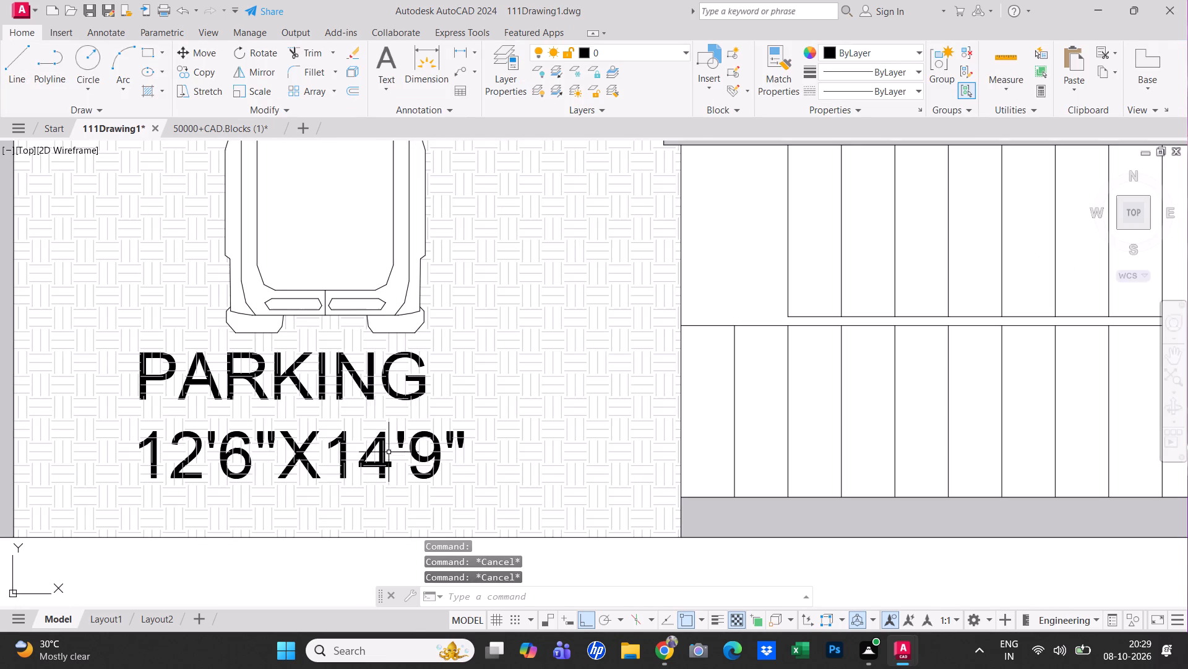
scroll(379, 446, down, 1)
scroll(379, 446, up, 7)
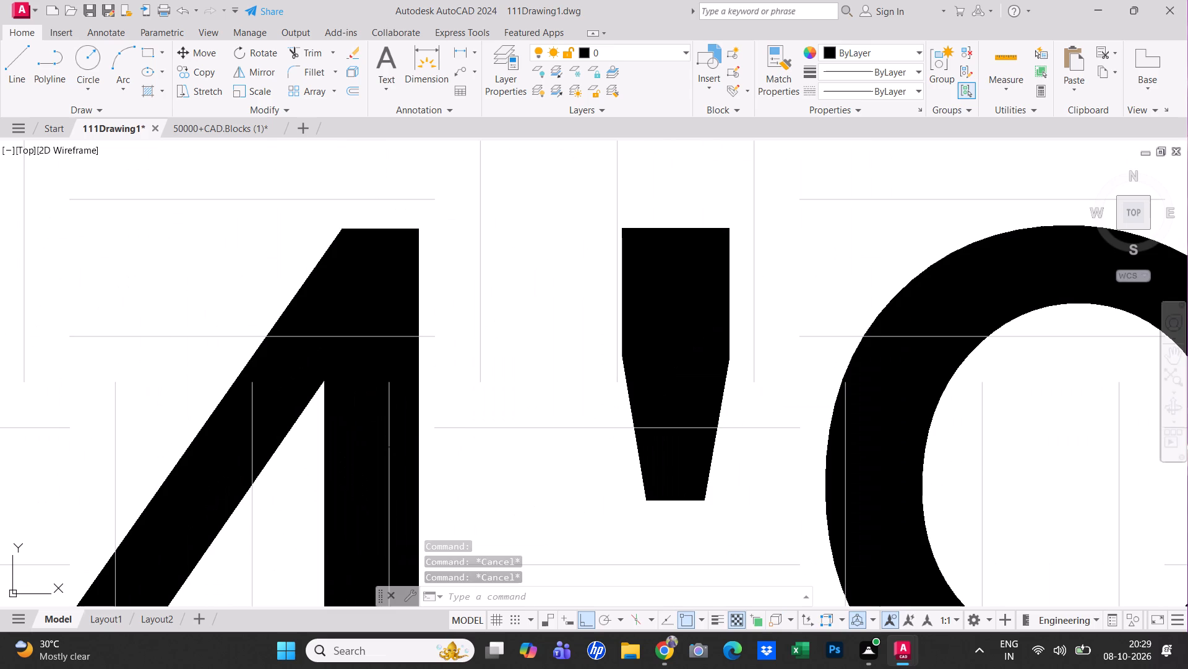
click(345, 444)
click(355, 430)
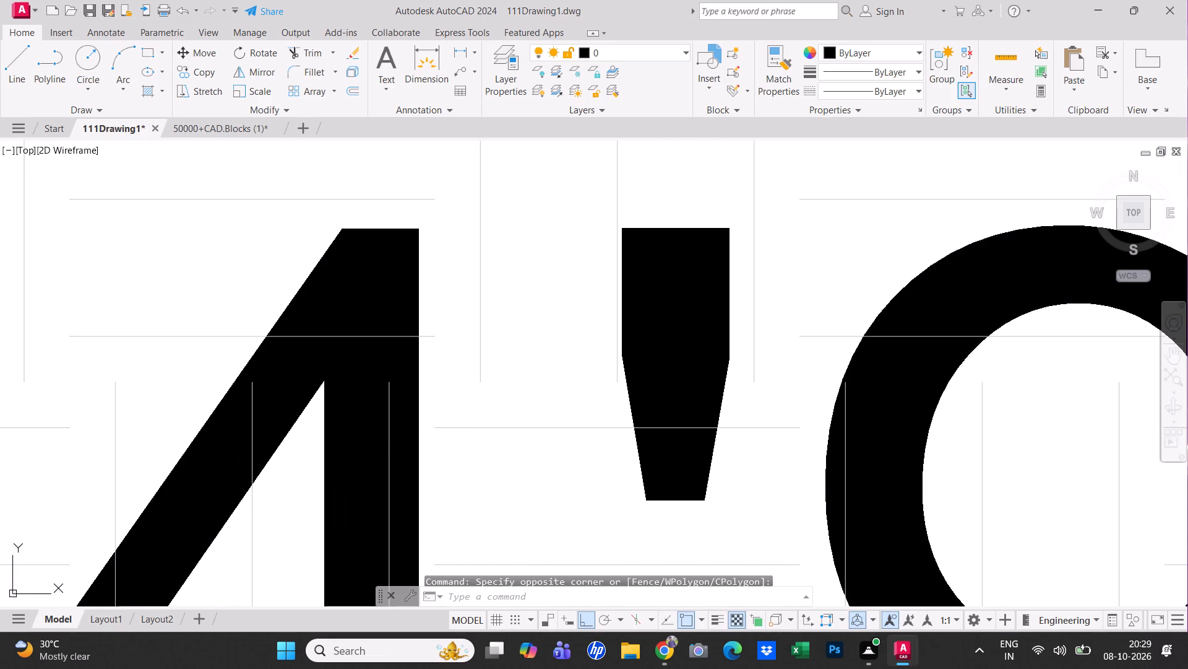
click(315, 396)
scroll(329, 418, down, 6)
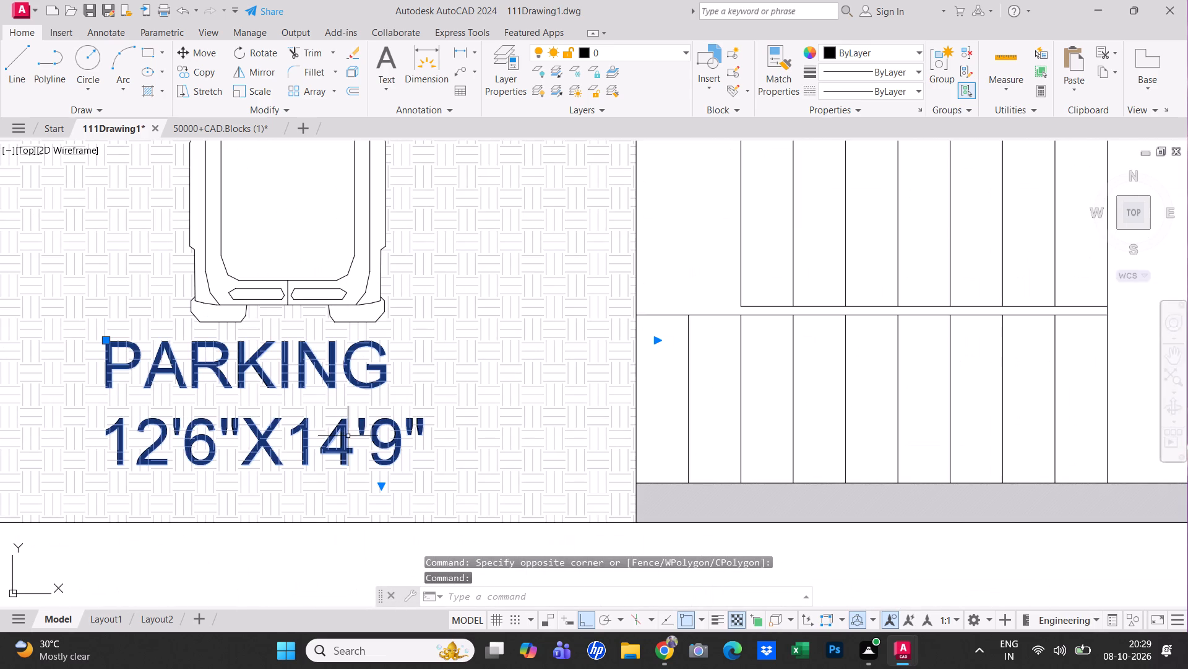
key(ctrl+x)
key(ctrl+v)
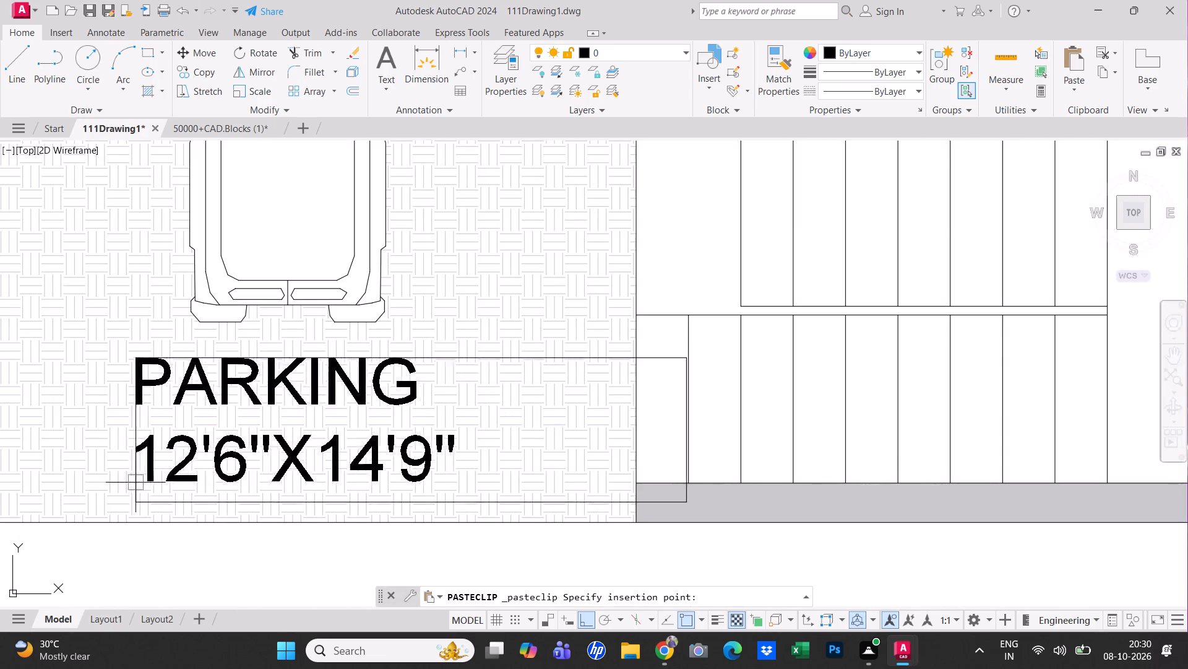
click(127, 479)
scroll(264, 486, down, 2)
key(Escape)
middle_drag(341, 484, 363, 489)
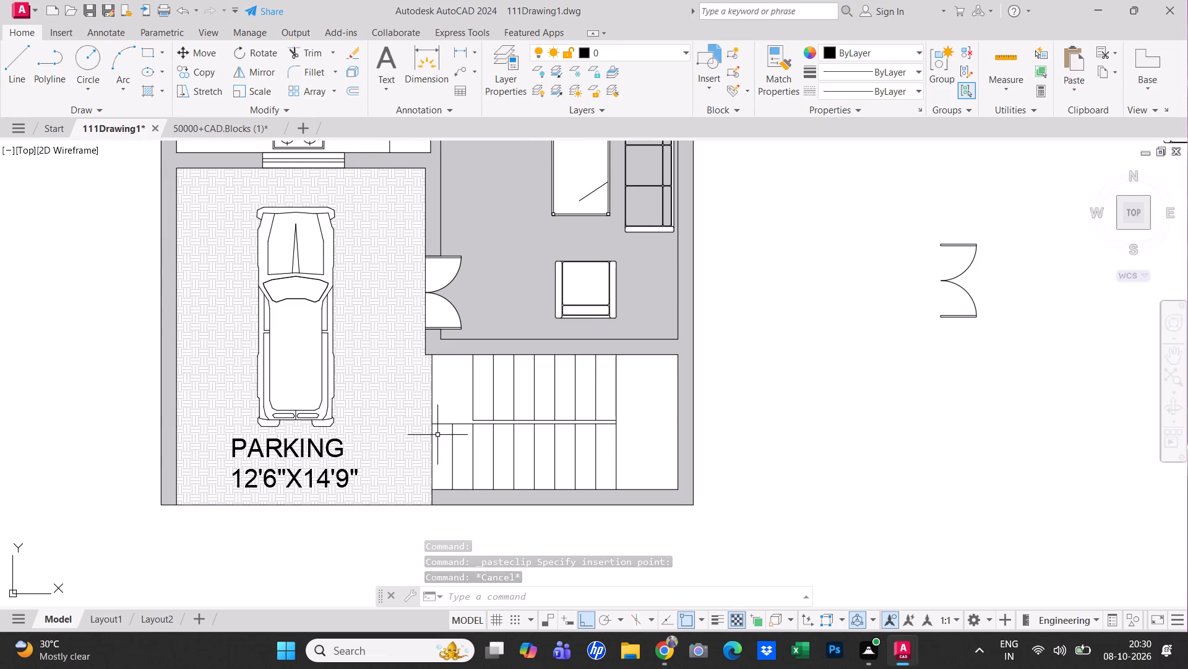
Examine the whole floor plan, checking the room labels, furniture and hatching.
scroll(458, 534, down, 2)
middle_drag(433, 460, 405, 505)
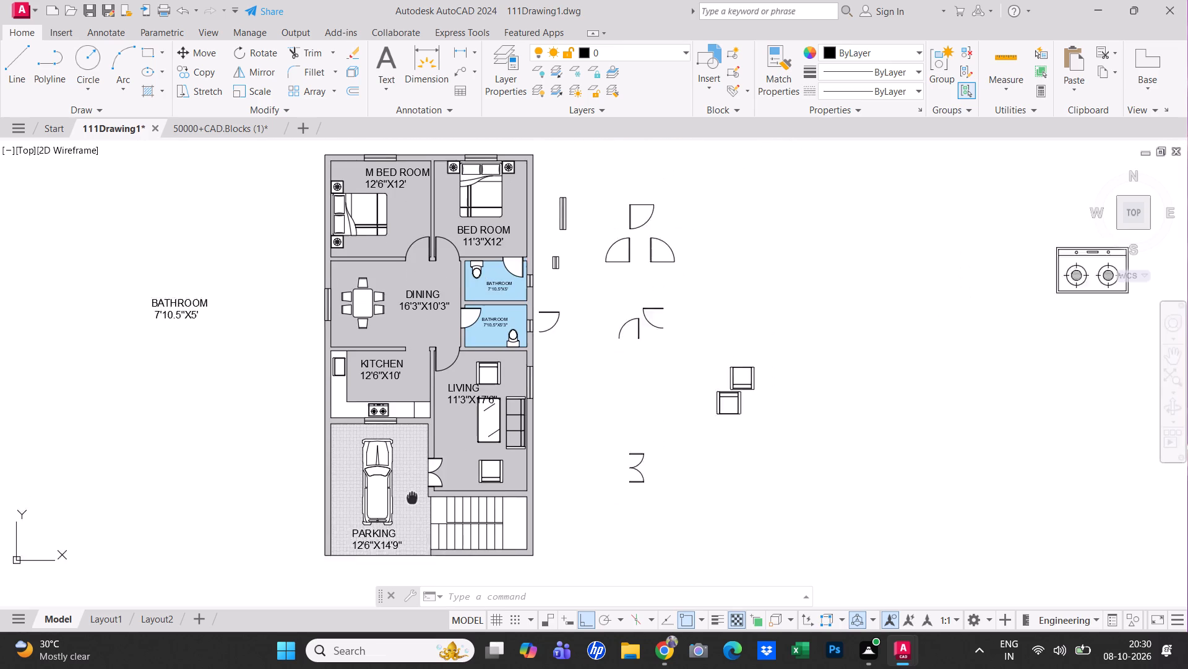
middle_drag(405, 505, 404, 507)
scroll(449, 412, up, 1)
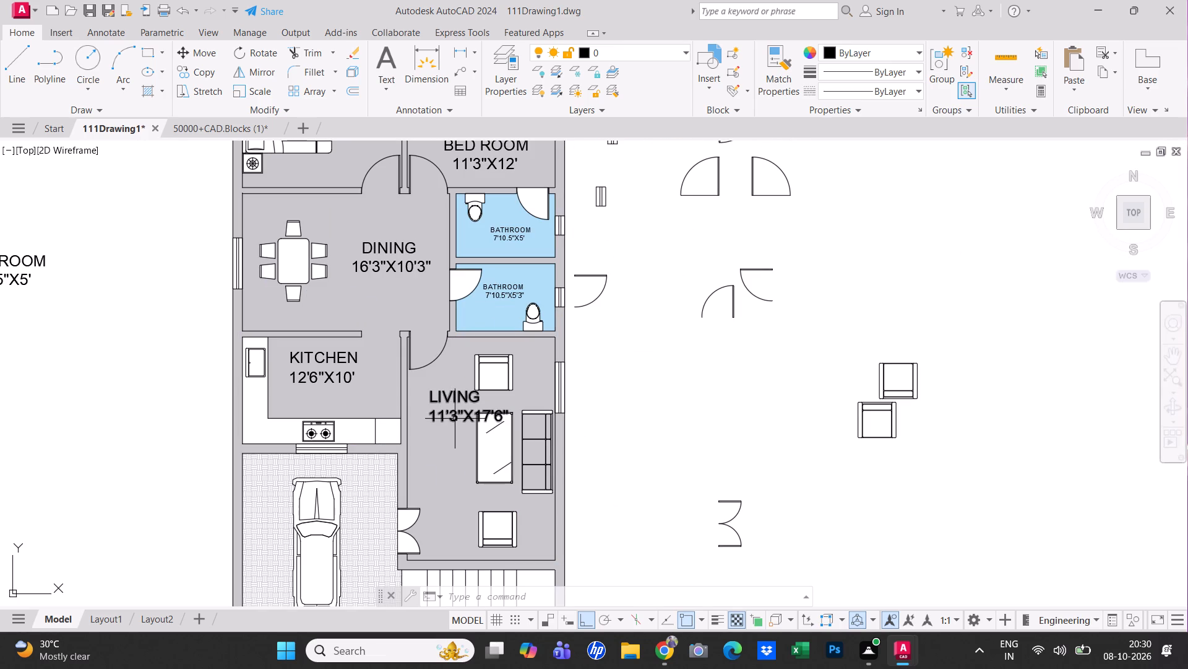
scroll(429, 494, down, 1)
middle_drag(429, 495, 421, 497)
middle_drag(412, 479, 403, 465)
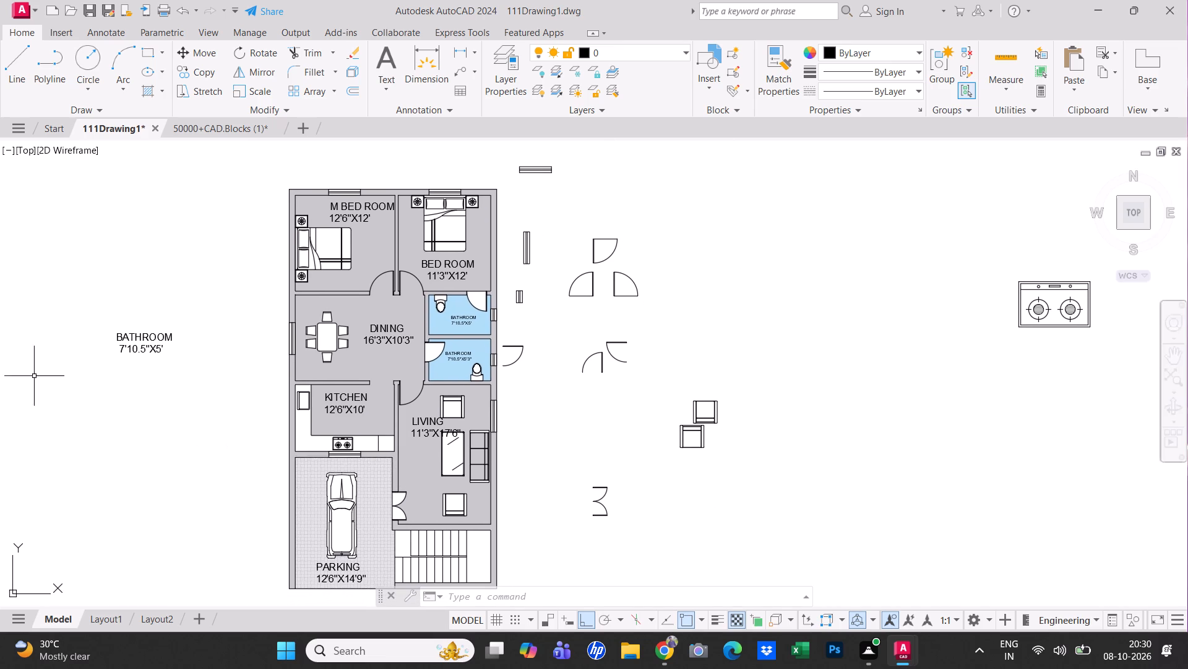
scroll(189, 397, down, 1)
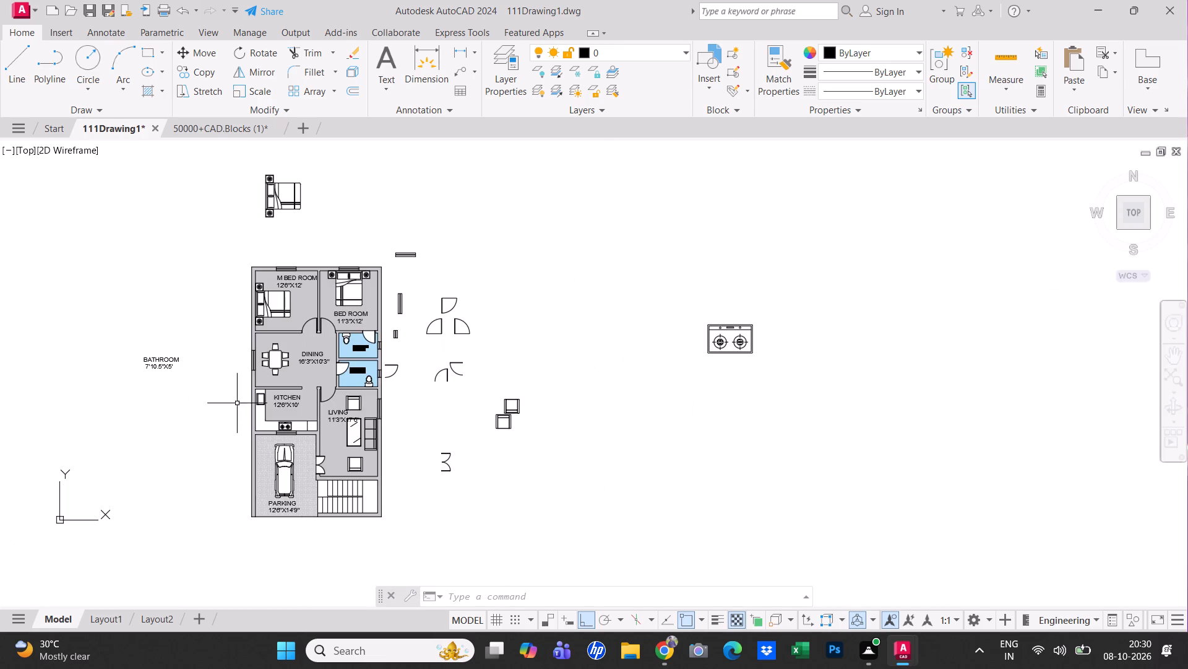
scroll(343, 411, up, 1)
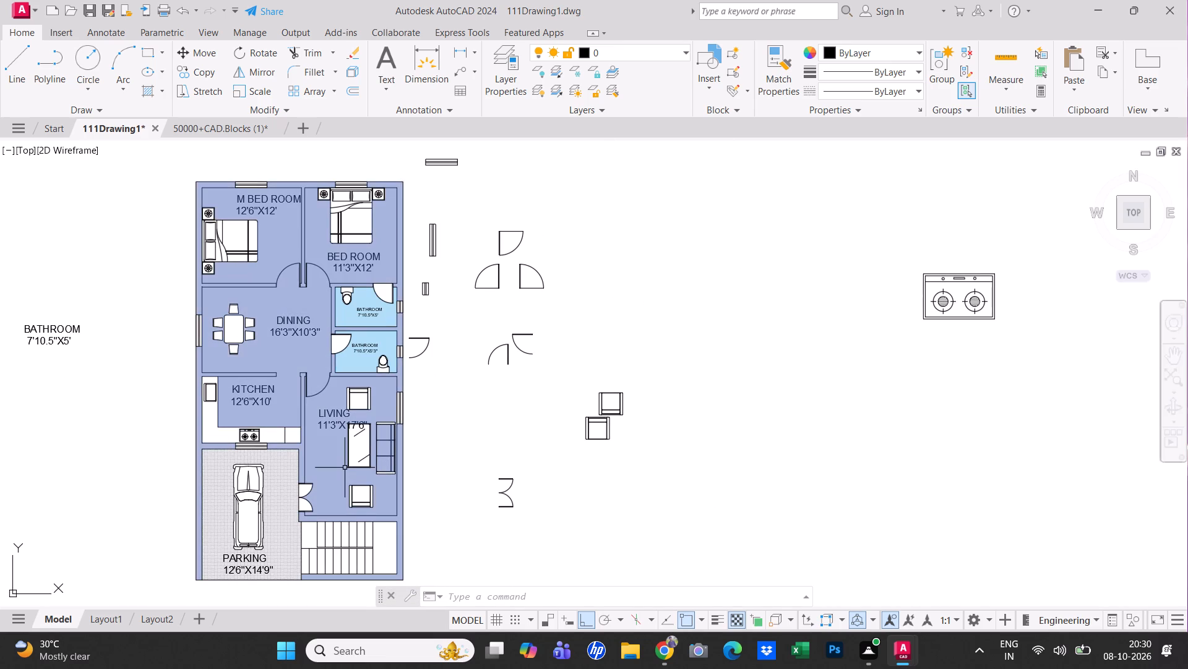
middle_drag(543, 435, 540, 444)
scroll(541, 444, down, 1)
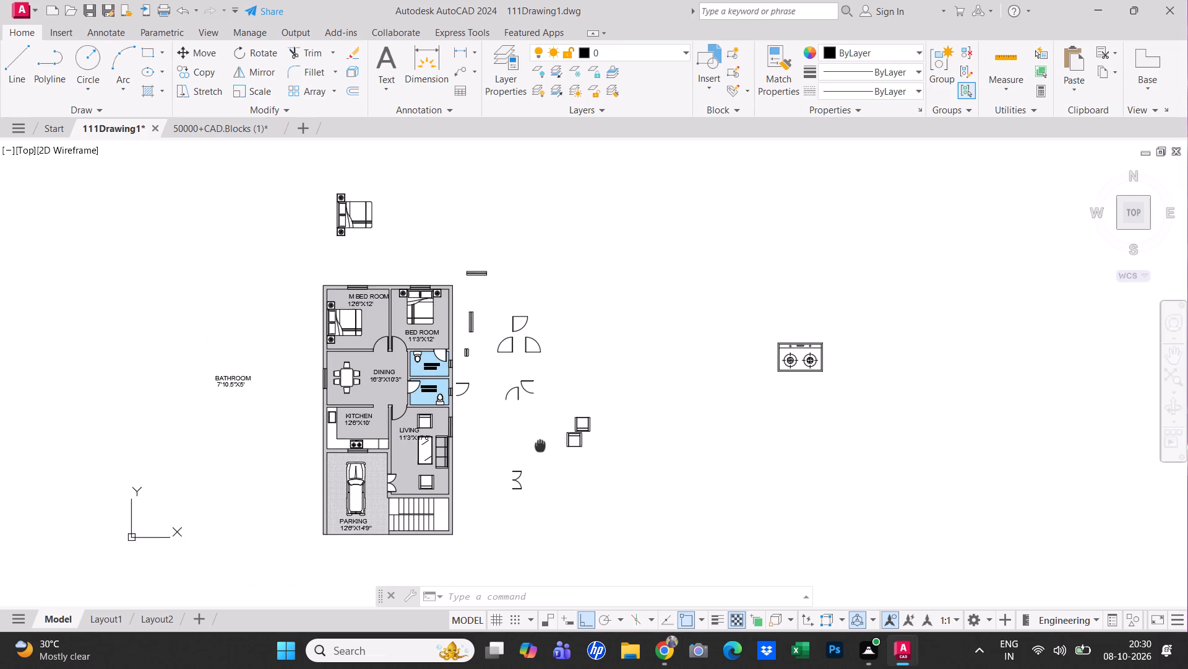
middle_drag(540, 444, 505, 421)
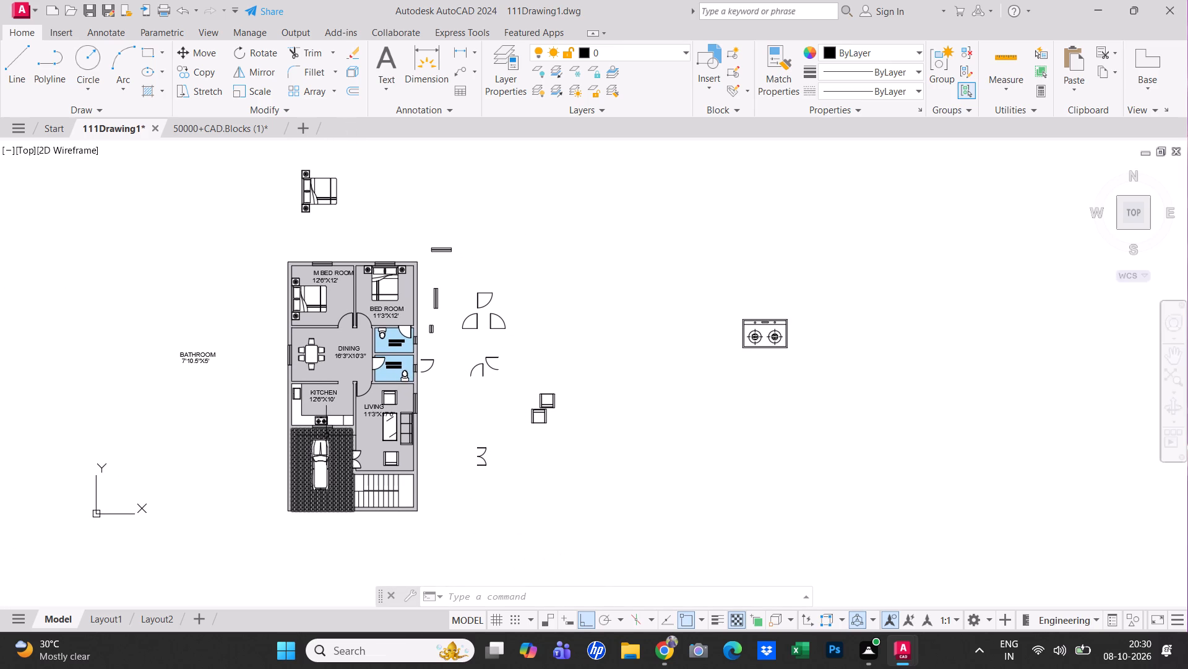
Save the 111Drawing1 drawing.
key(ctrl+s)
scroll(328, 471, down, 1)
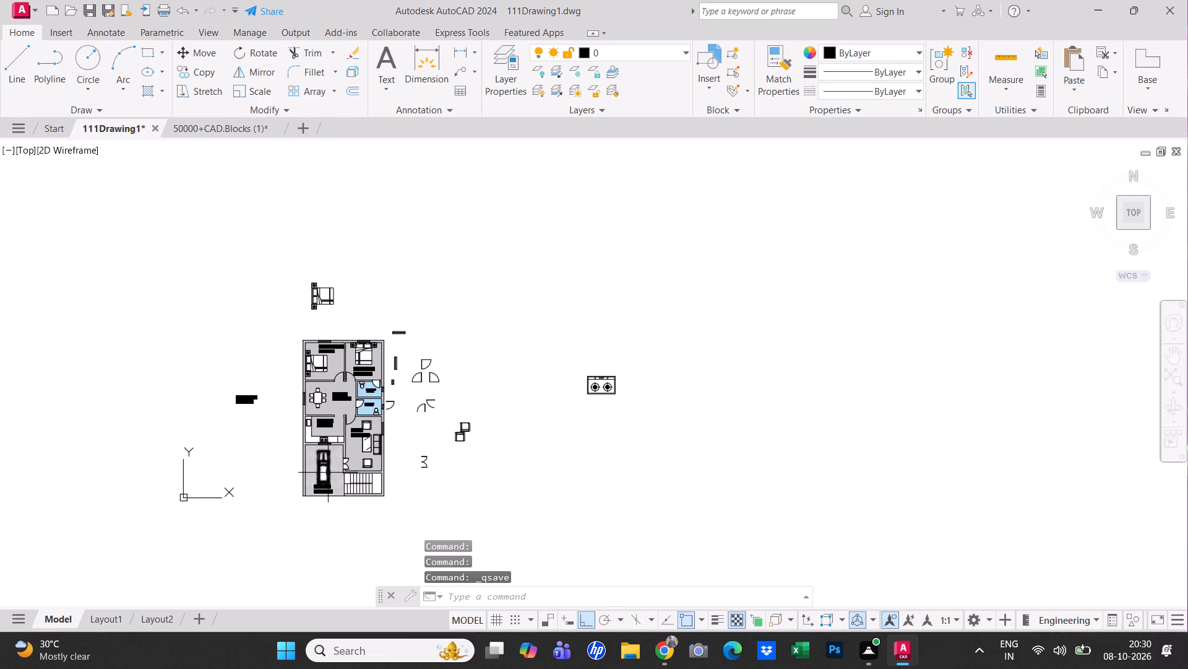